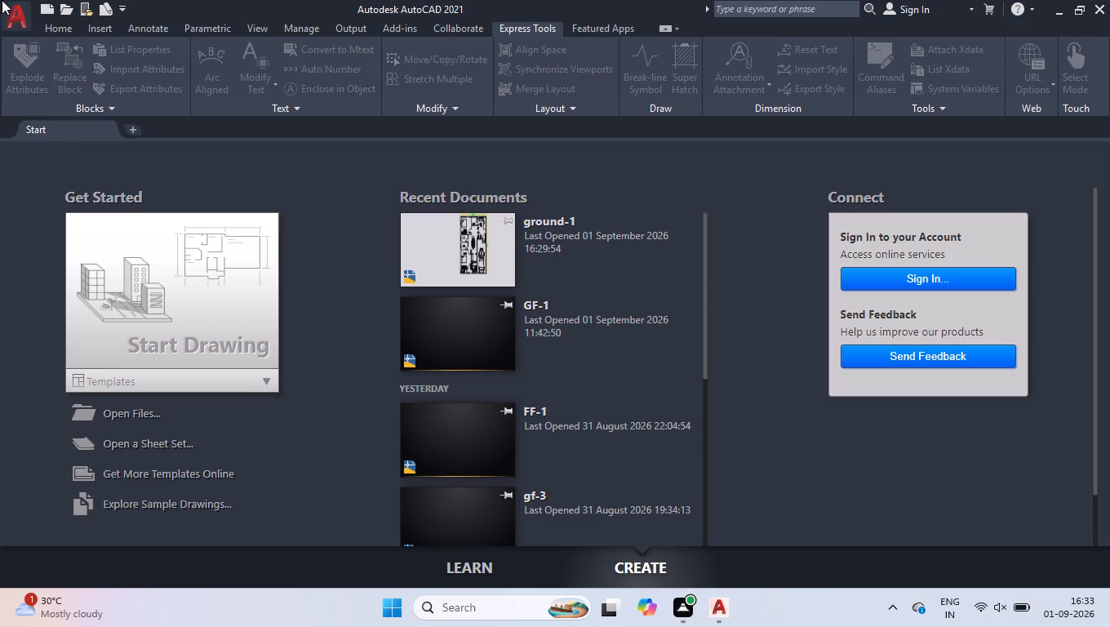
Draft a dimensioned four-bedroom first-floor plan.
Start a new blank drawing and turn off the grid display in its model space.
{"action": "left_click", "coordinate": [212, 316]}
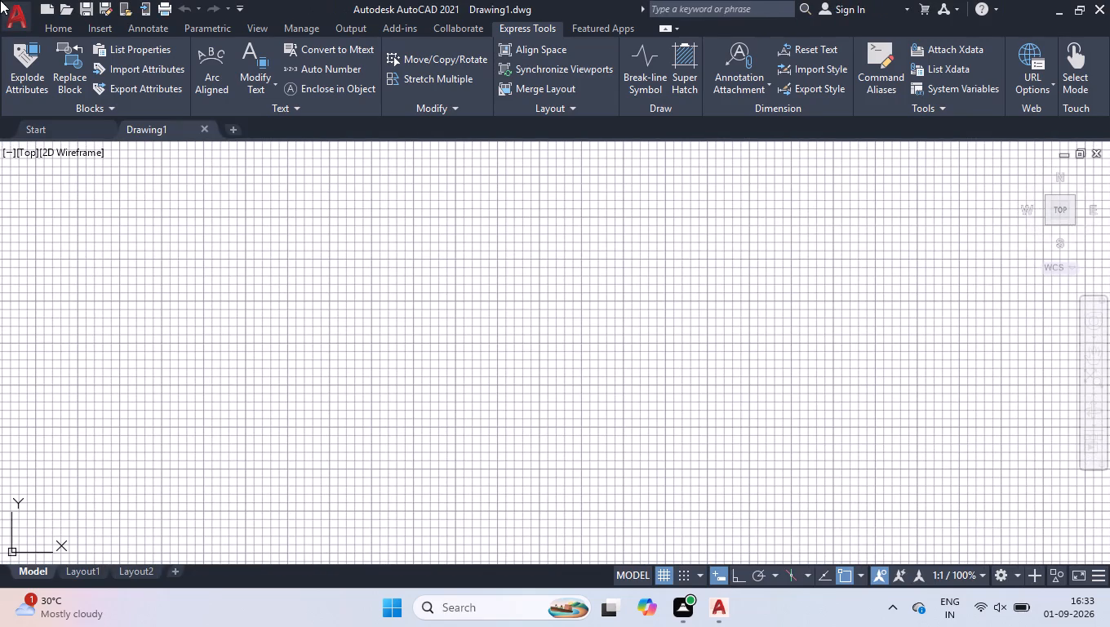
{"action": "left_click", "coordinate": [666, 578]}
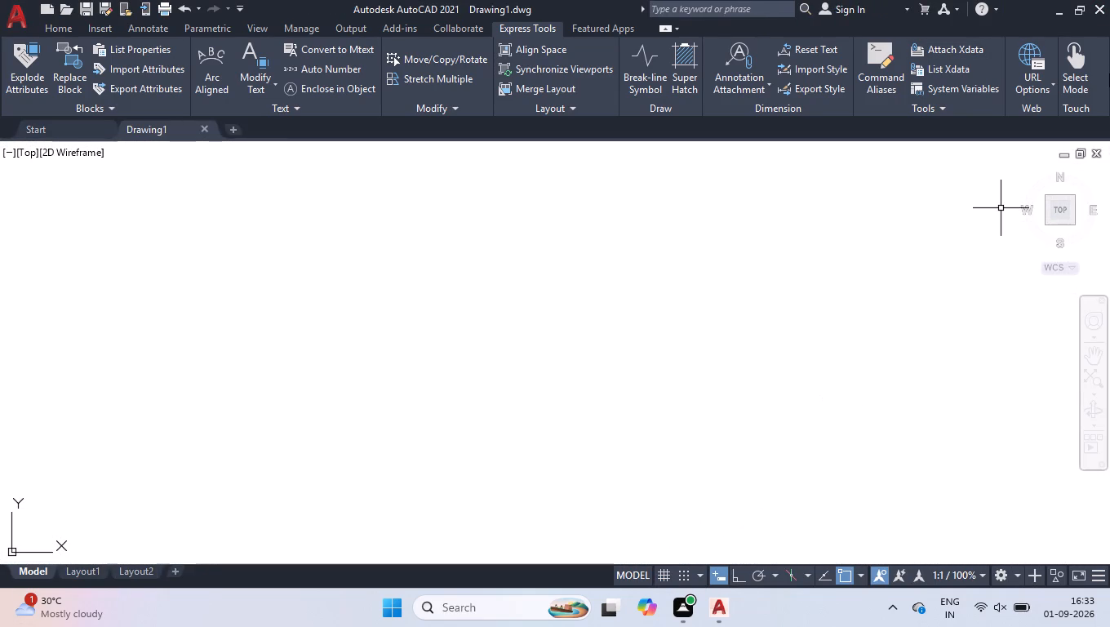
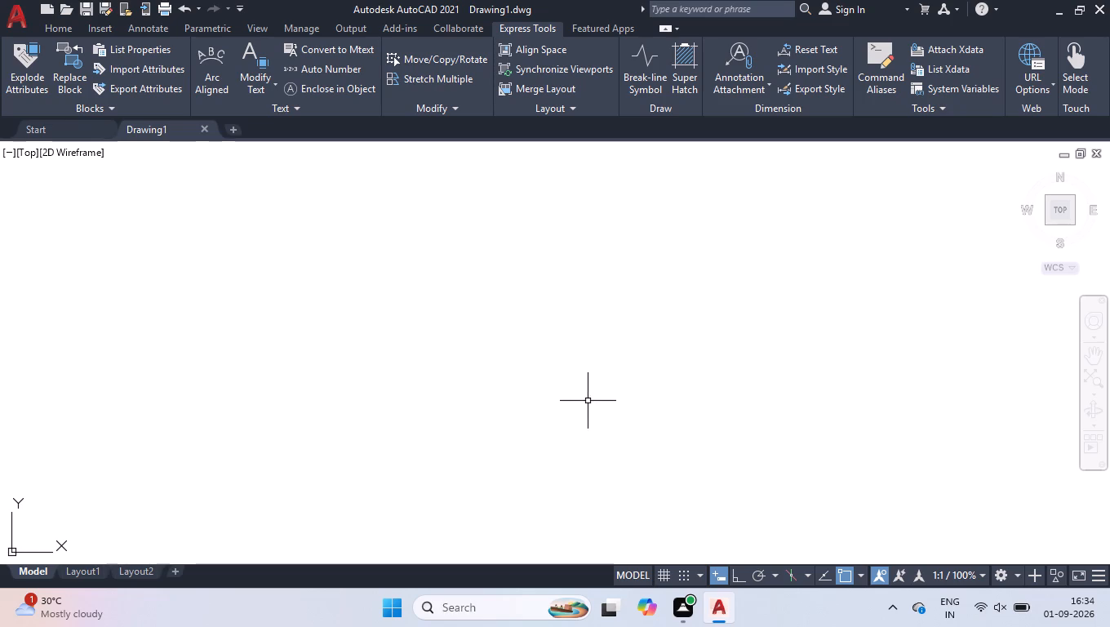
Configure the drawing units to Engineering length type, 0'-0.0" precision and an insertion scale in inches.
{"action": "type", "text": "un"}
{"action": "key", "text": "Return"}
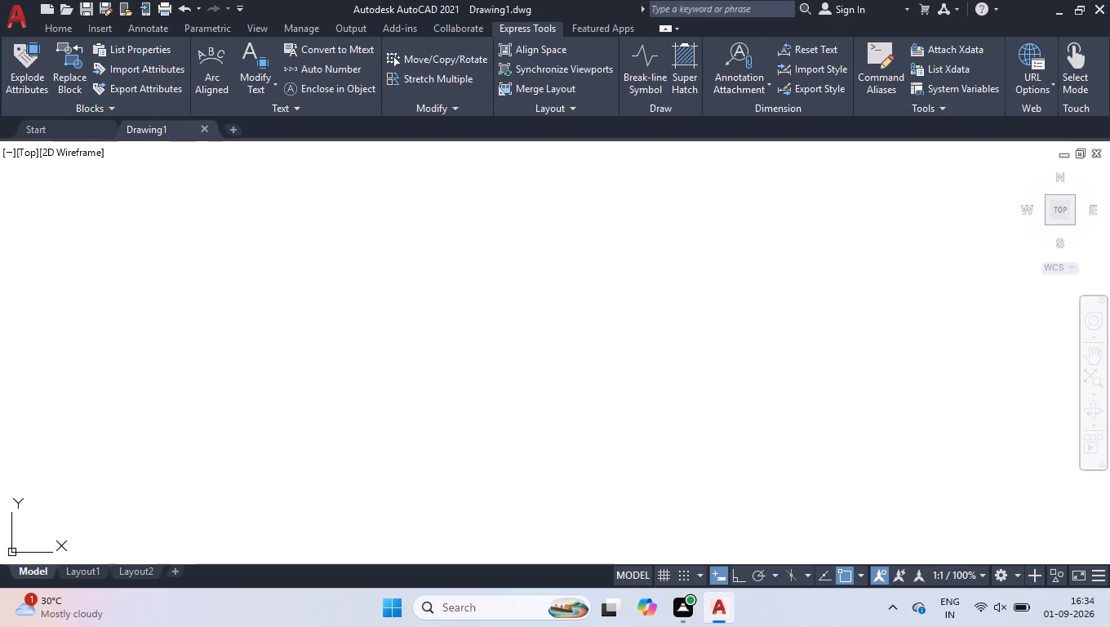
{"action": "left_click", "coordinate": [595, 397]}
{"action": "right_click", "coordinate": [595, 397]}
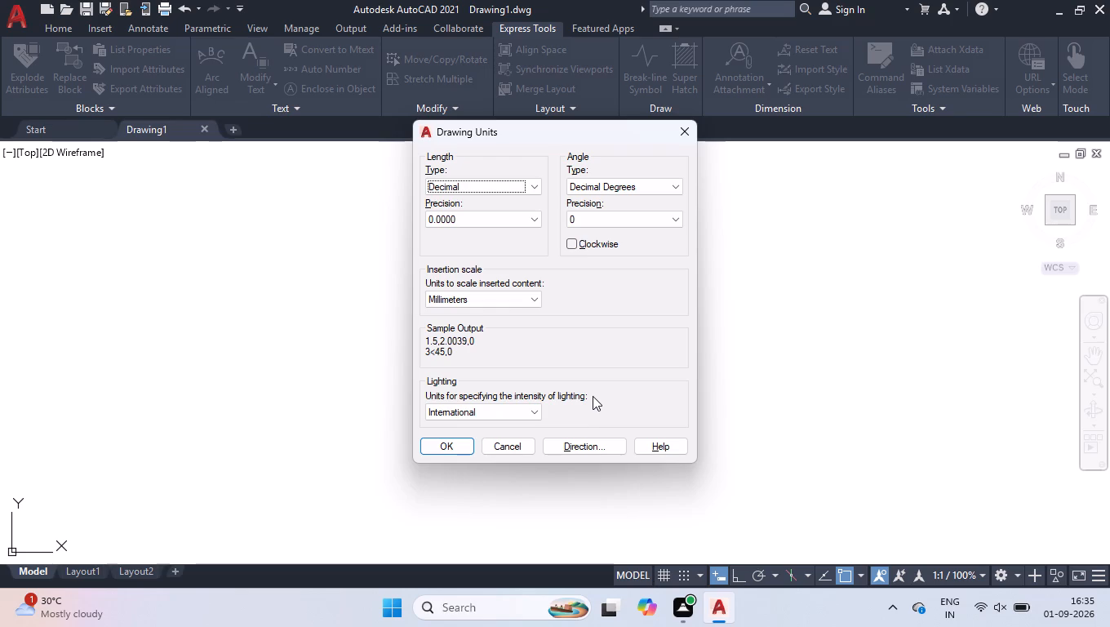
{"action": "left_click", "coordinate": [593, 396]}
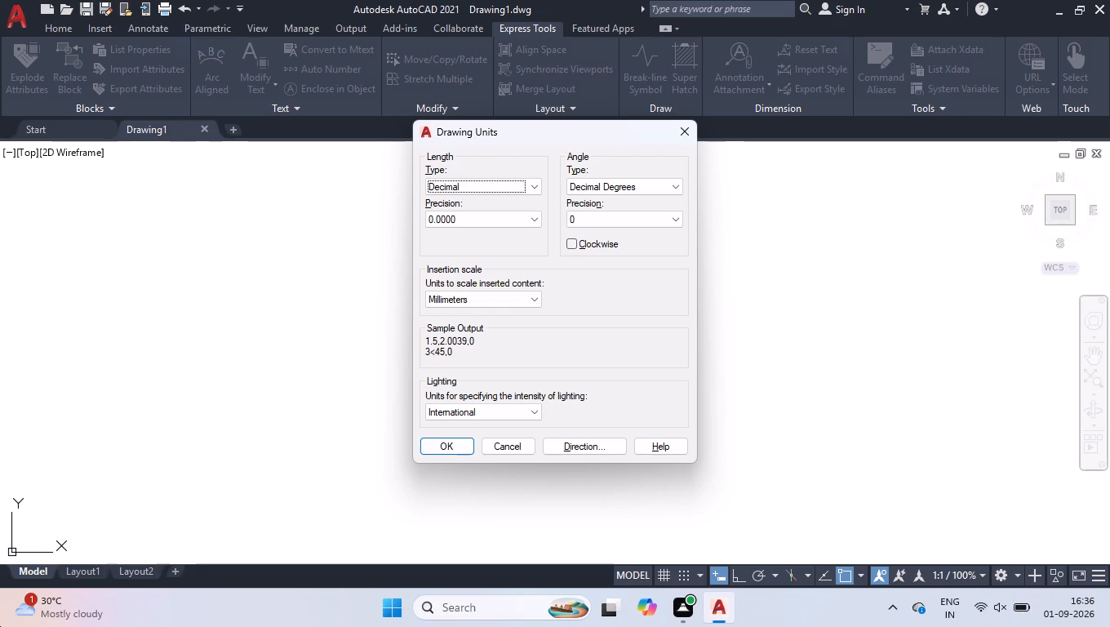
{"action": "left_click", "coordinate": [487, 187]}
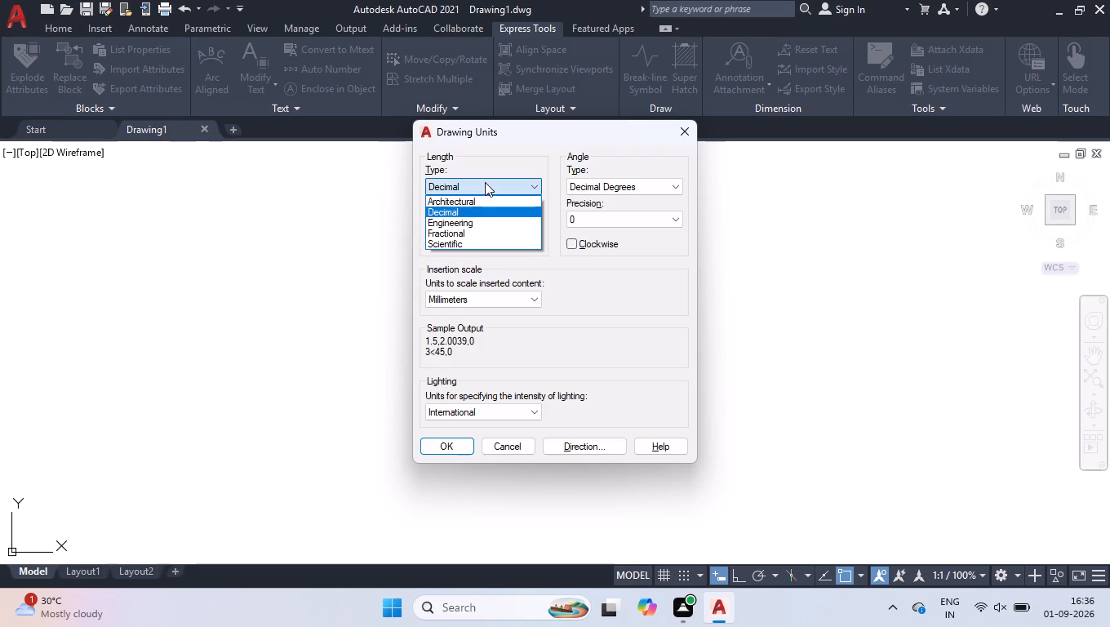
{"action": "left_click", "coordinate": [455, 216]}
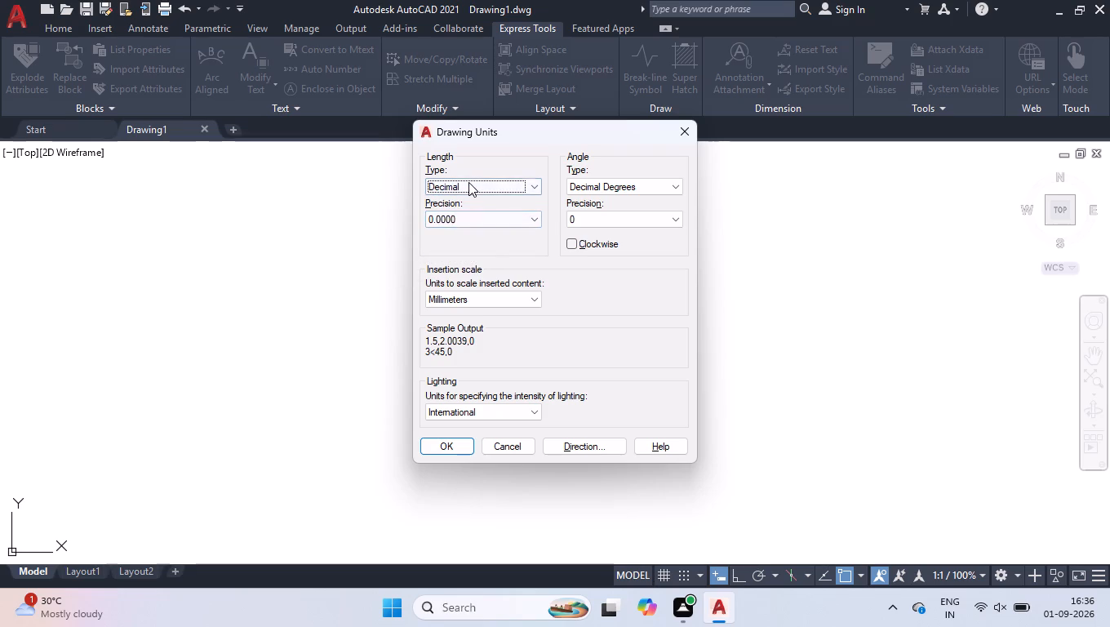
{"action": "left_click", "coordinate": [470, 182]}
{"action": "left_click", "coordinate": [465, 221]}
{"action": "left_click", "coordinate": [467, 220]}
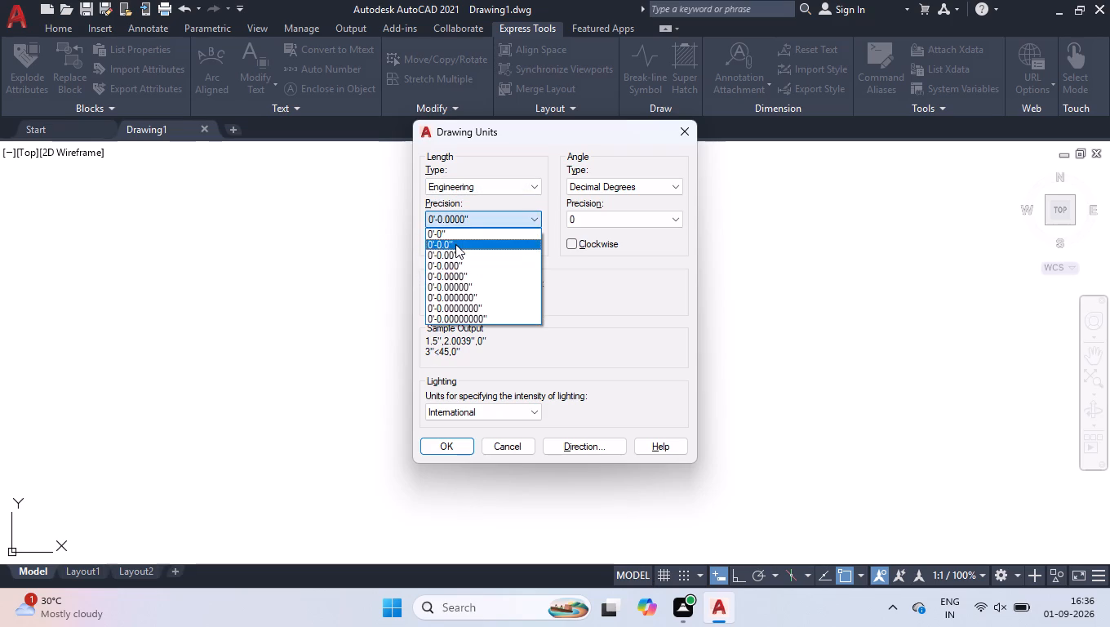
{"action": "left_click", "coordinate": [455, 244]}
{"action": "left_click", "coordinate": [460, 300]}
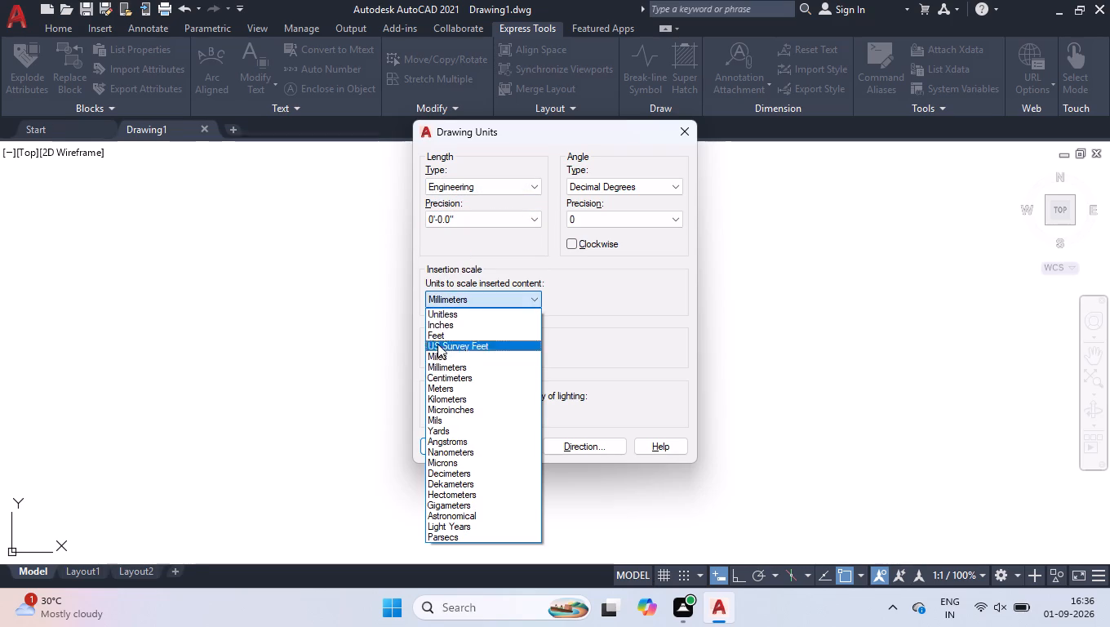
{"action": "left_click", "coordinate": [437, 324]}
{"action": "left_click", "coordinate": [442, 444]}
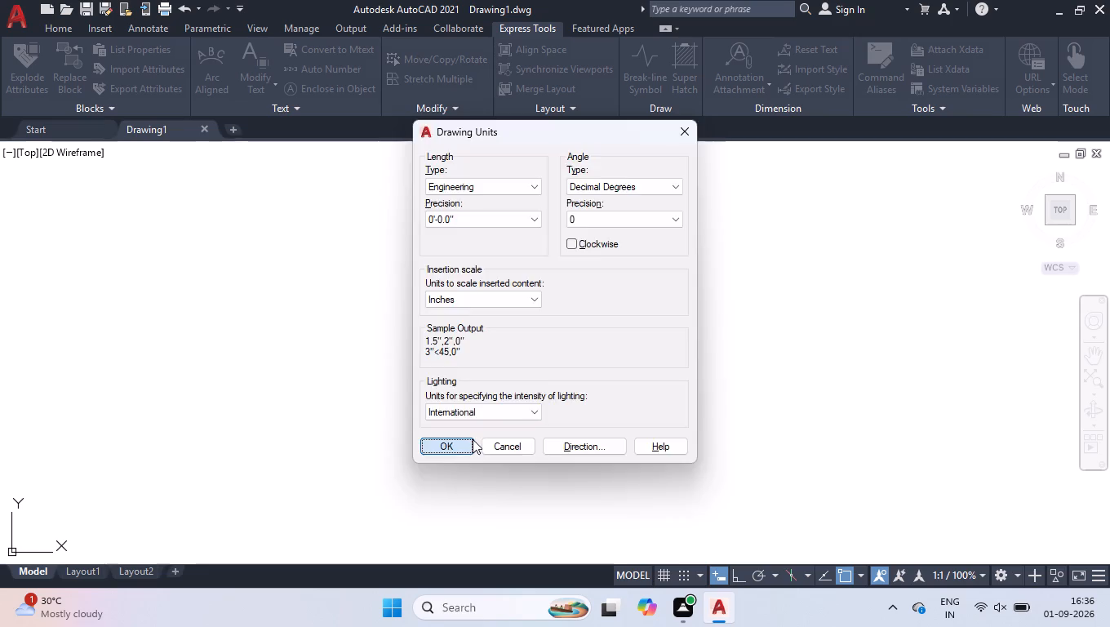
Modify the ISO-25 dimension style so its dimension lines and extension lines are both red.
{"action": "key", "text": "d"}
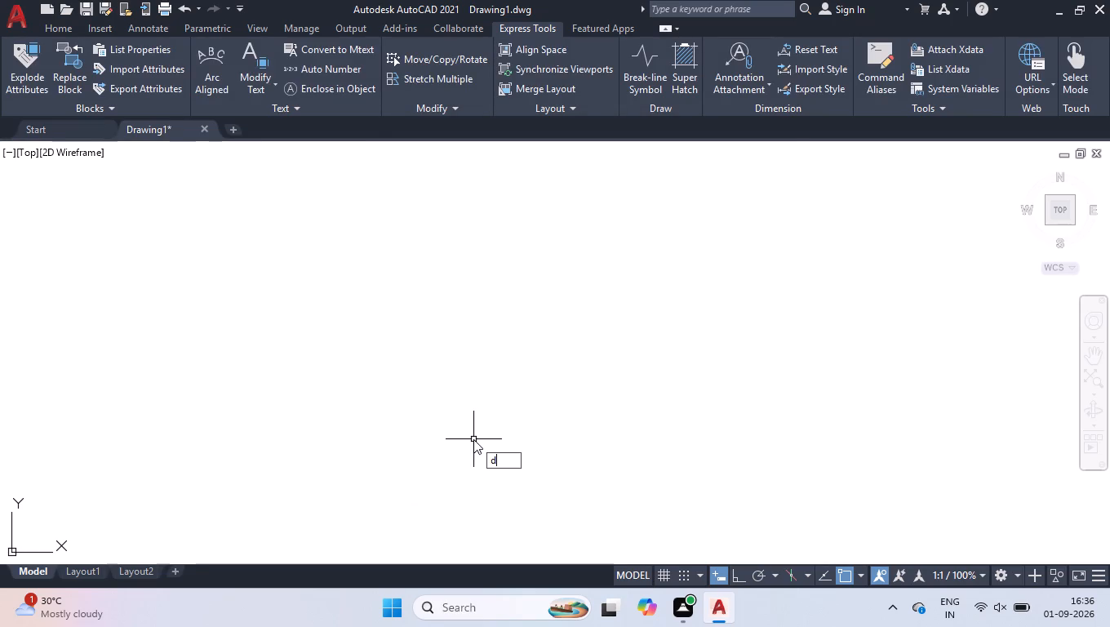
{"action": "key", "text": "Return"}
{"action": "left_click", "coordinate": [704, 259]}
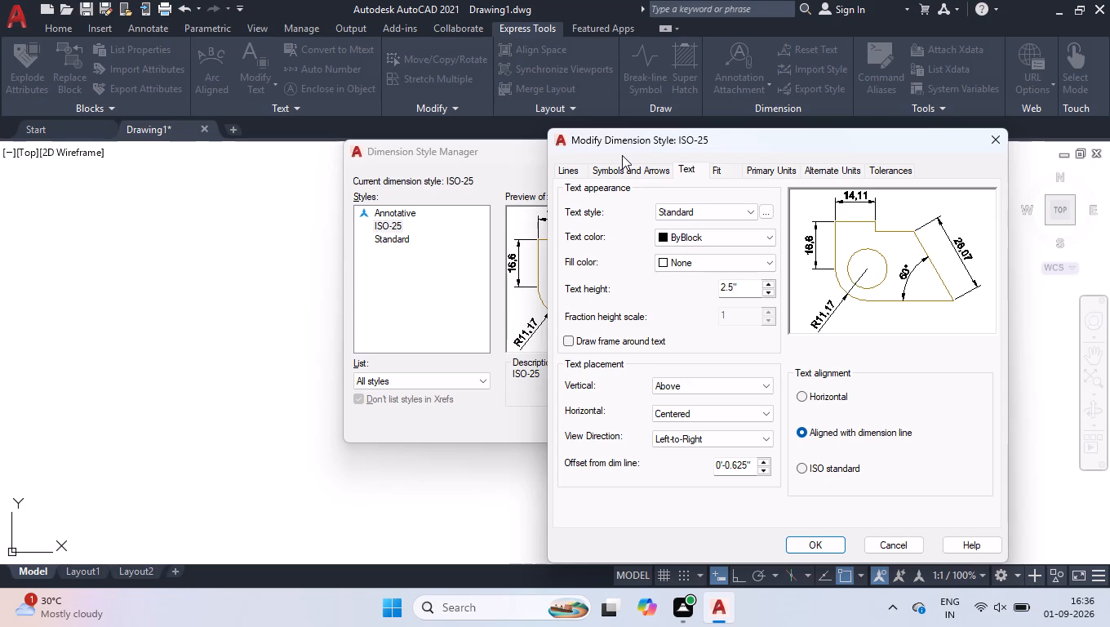
{"action": "left_click", "coordinate": [579, 174]}
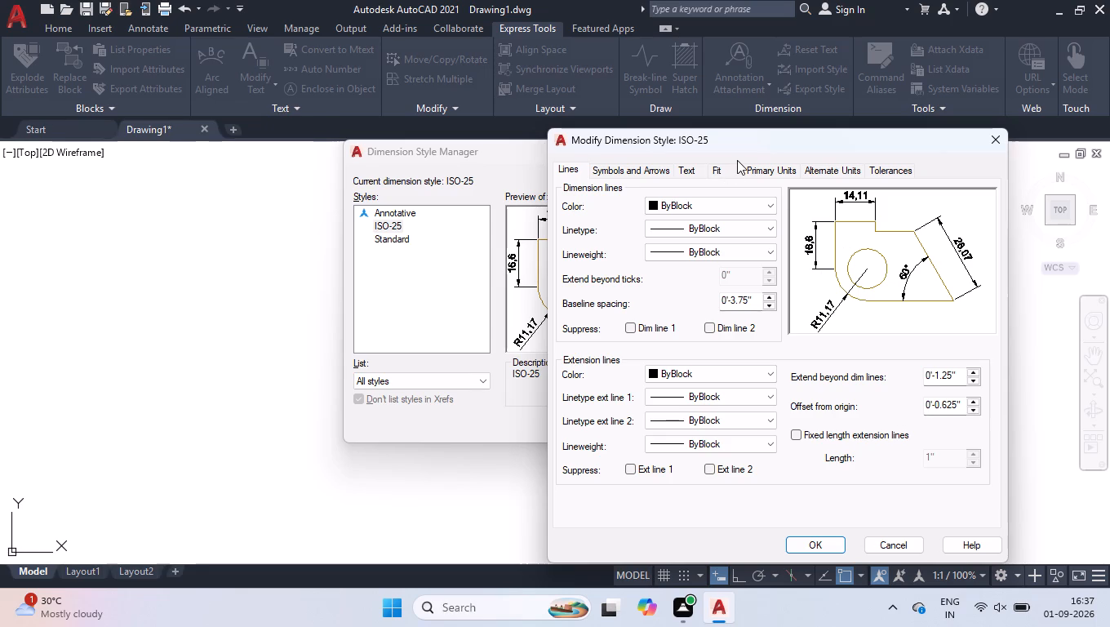
{"action": "left_click", "coordinate": [736, 210]}
{"action": "left_click", "coordinate": [684, 247]}
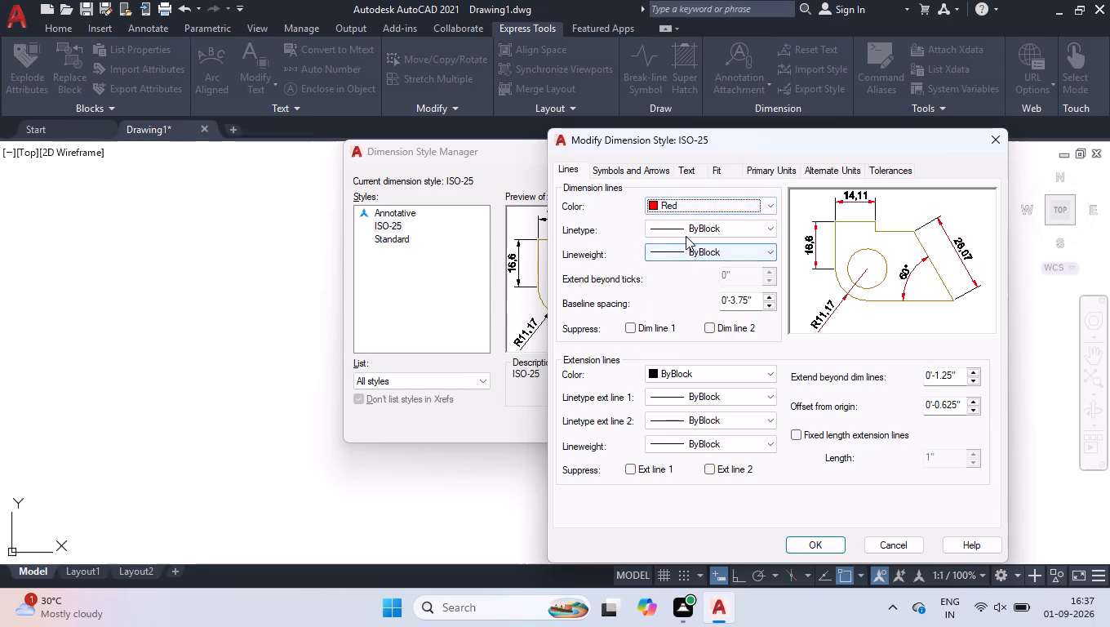
{"action": "left_click", "coordinate": [722, 372]}
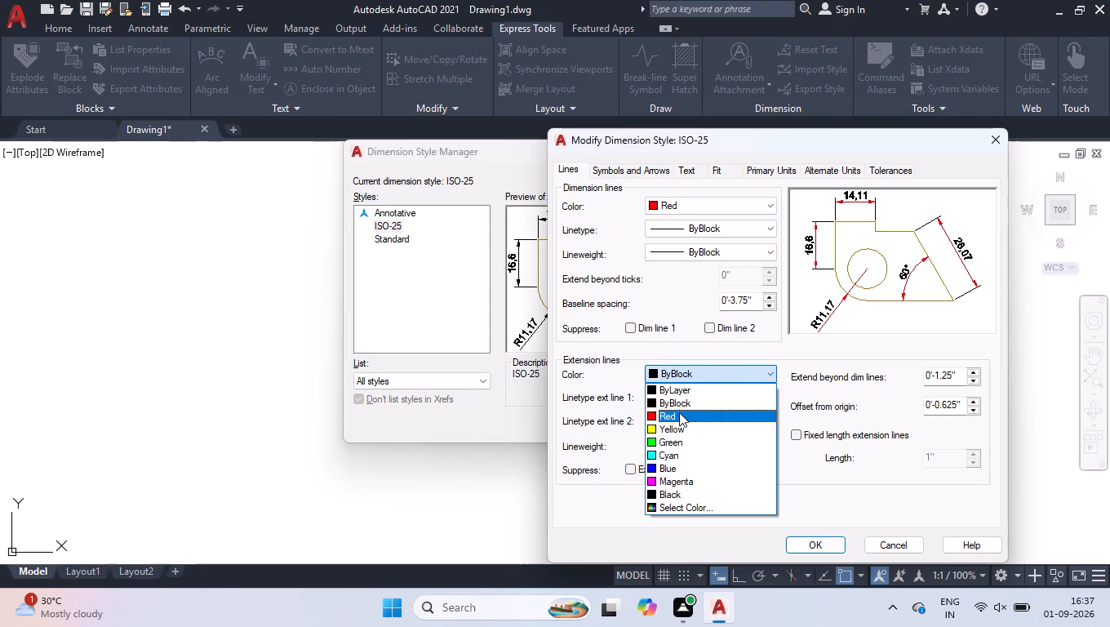
{"action": "left_click", "coordinate": [679, 413]}
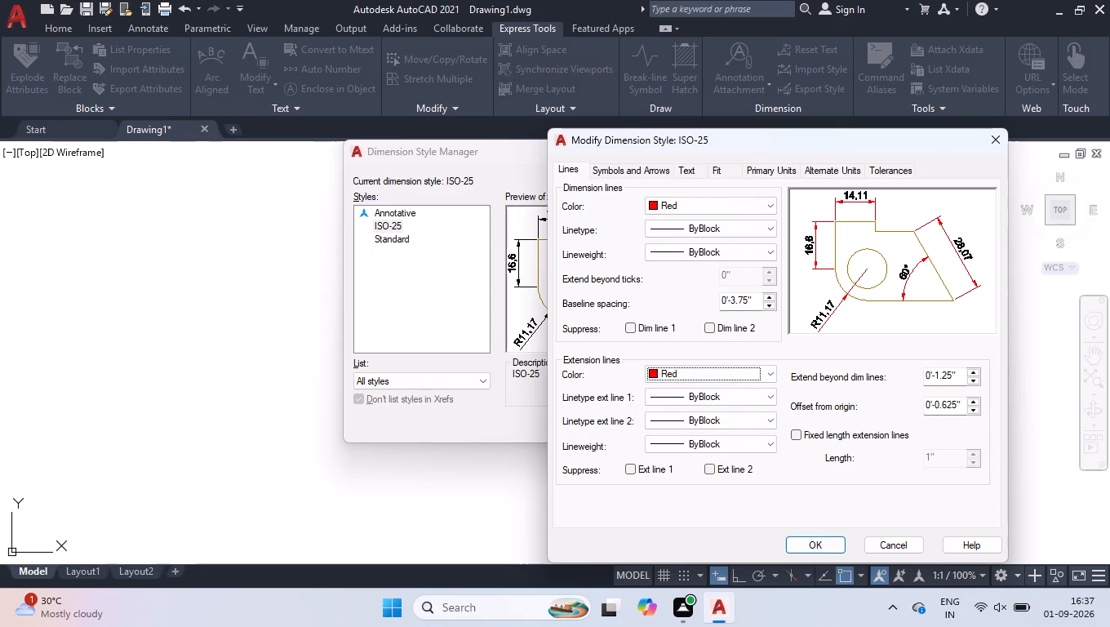
Set ISO-25's extension lines to extend 2" beyond the dimension lines, offset 3" from origin, and turn on fixed length extension lines.
{"action": "left_click_drag", "start_coordinate": [961, 375], "coordinate": [402, 315]}
{"action": "key", "text": "4"}
{"action": "key", "text": "BackSpace"}
{"action": "key", "text": "3"}
{"action": "key", "text": "Return"}
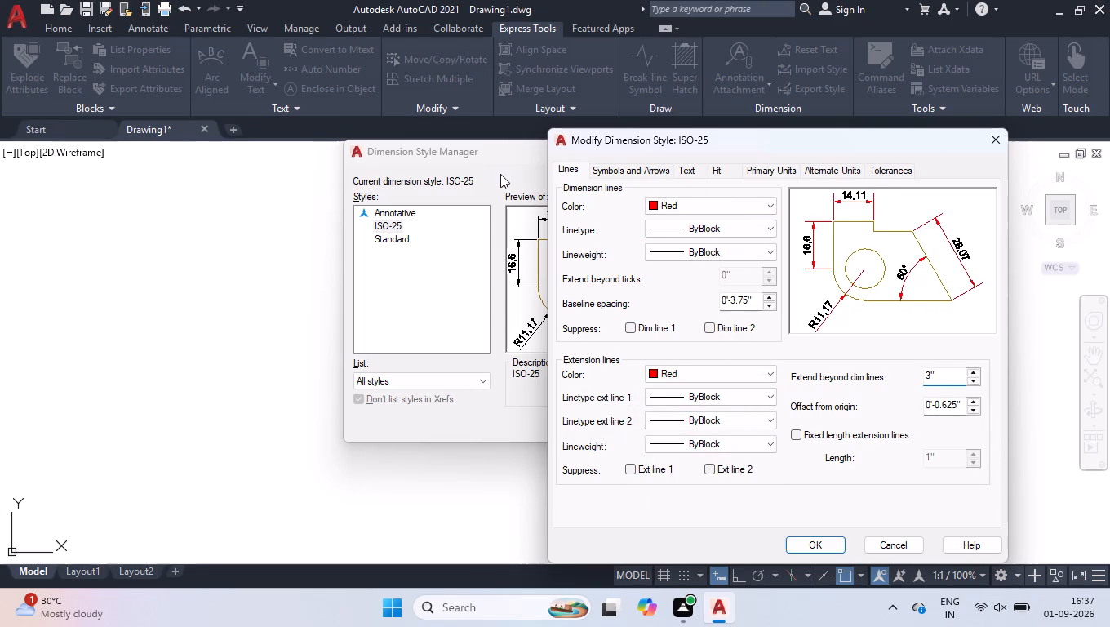
{"action": "left_click_drag", "start_coordinate": [961, 409], "coordinate": [598, 427]}
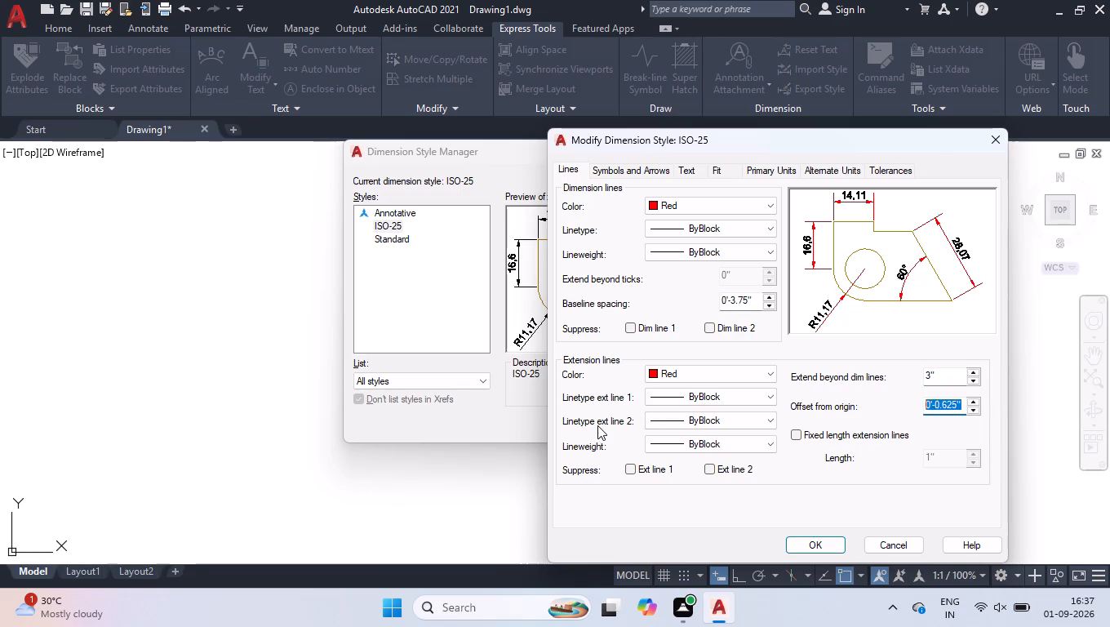
{"action": "key", "text": "3"}
{"action": "key", "text": "Return"}
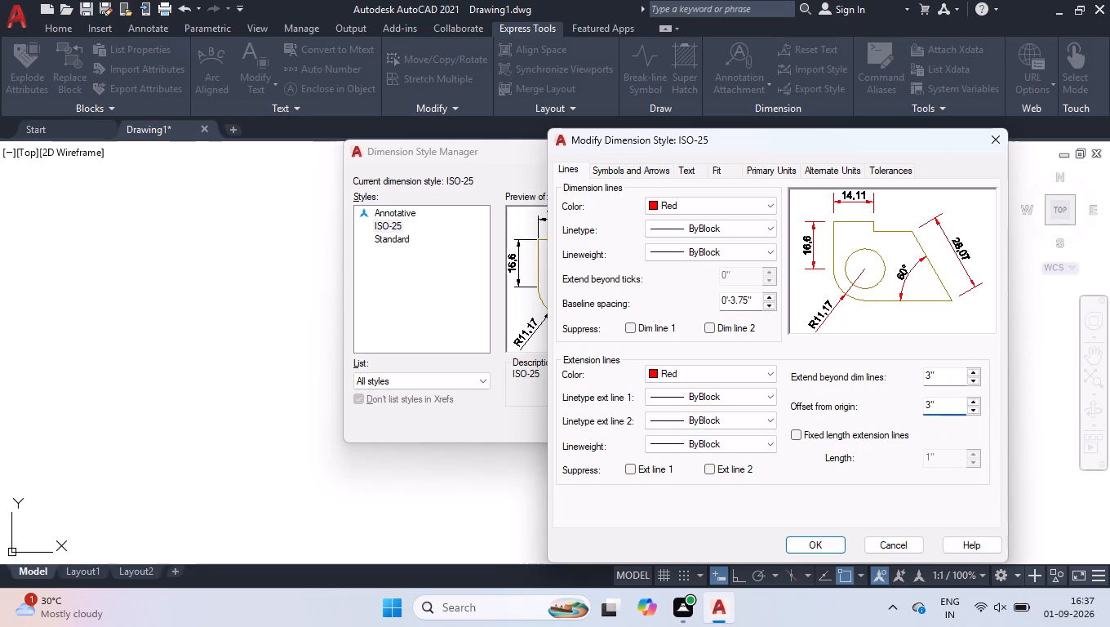
{"action": "left_click", "coordinate": [793, 437]}
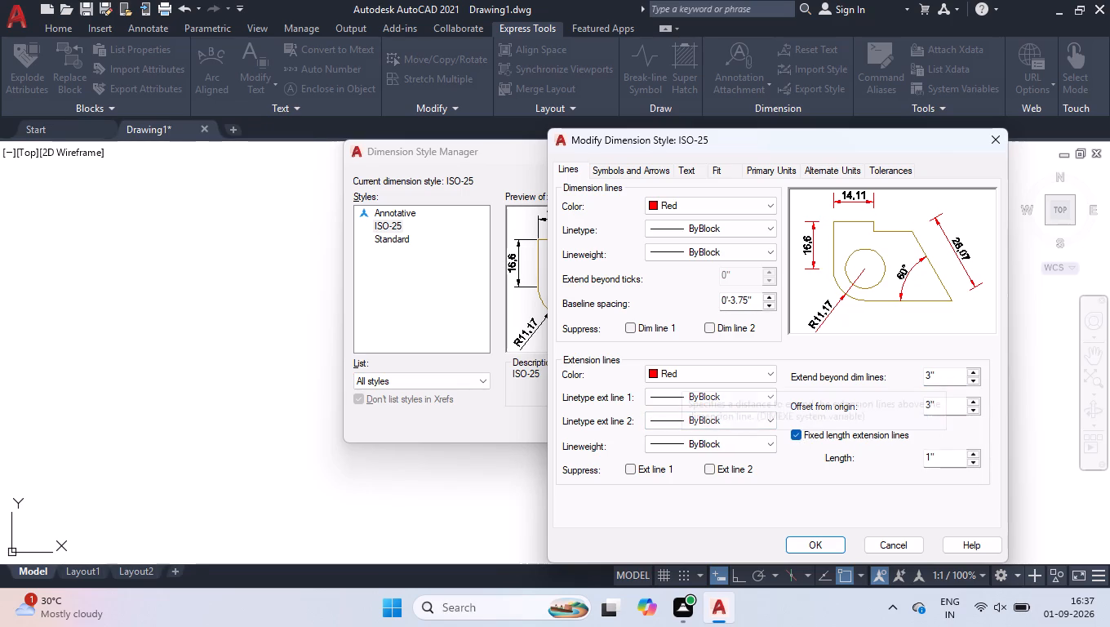
{"action": "left_click_drag", "start_coordinate": [945, 376], "coordinate": [729, 343]}
{"action": "key", "text": "2"}
{"action": "key", "text": "Return"}
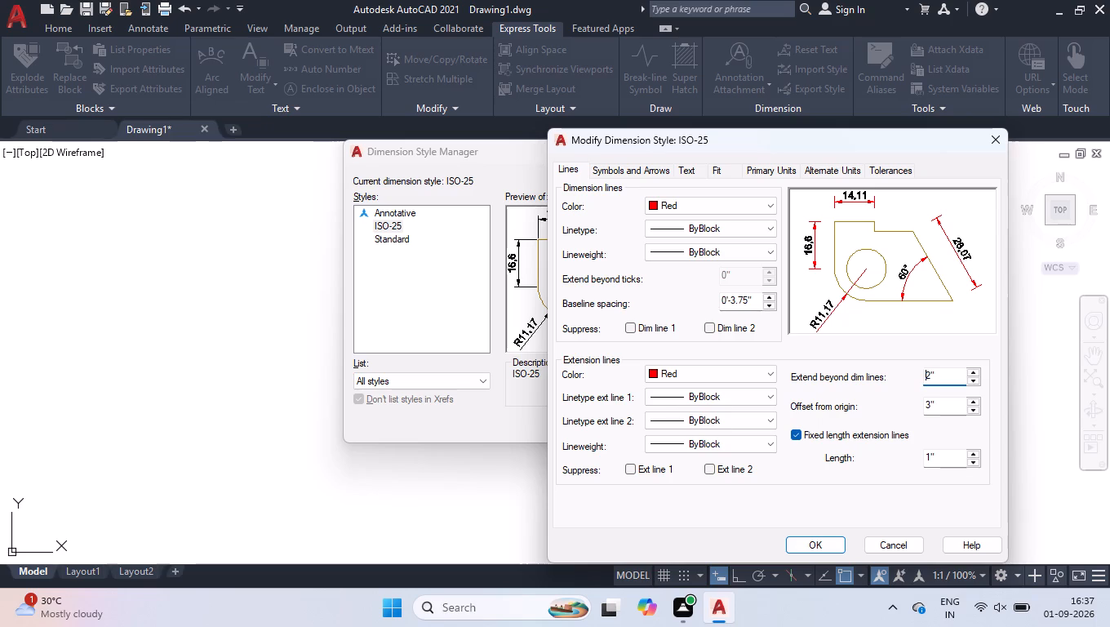
Set ISO-25's first and second arrowheads to Right angle with an arrow size of 8".
{"action": "left_click", "coordinate": [661, 173]}
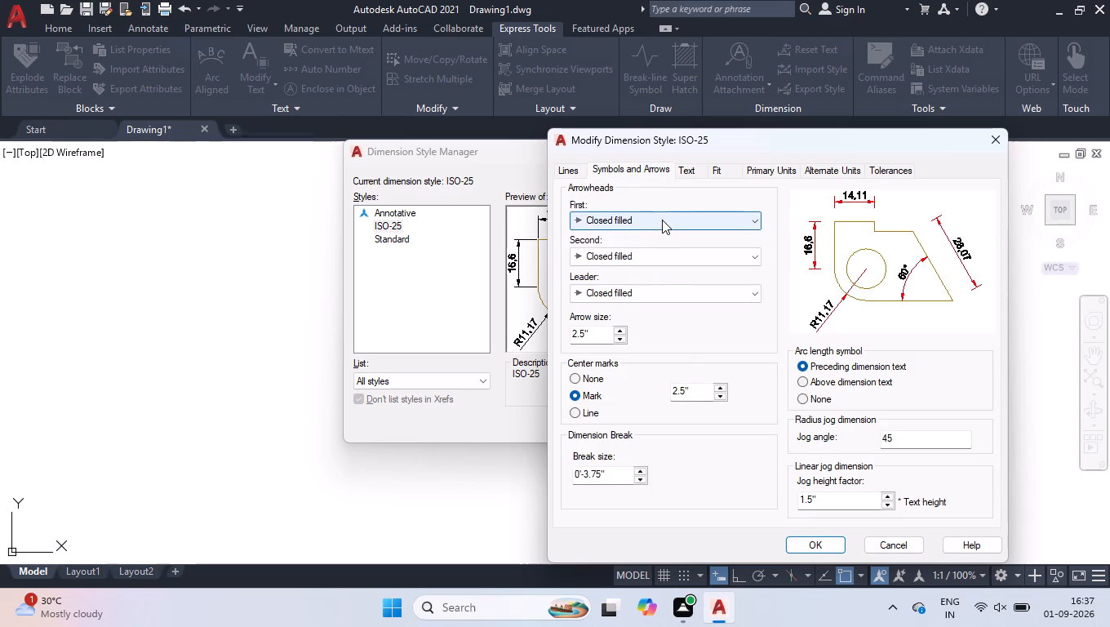
{"action": "left_click", "coordinate": [662, 220]}
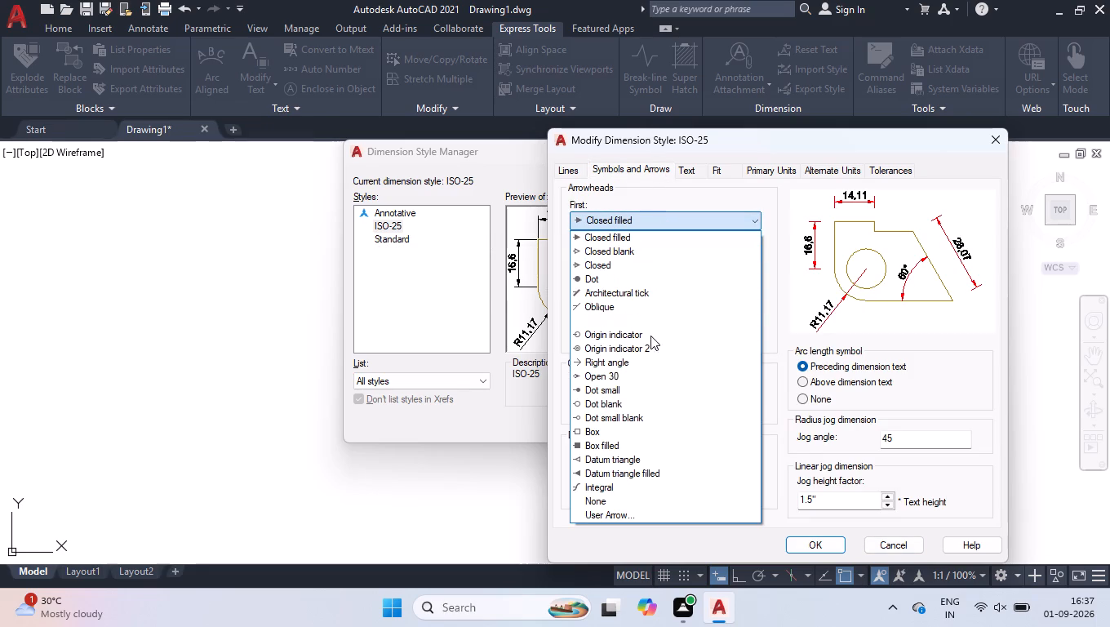
{"action": "left_click", "coordinate": [643, 362]}
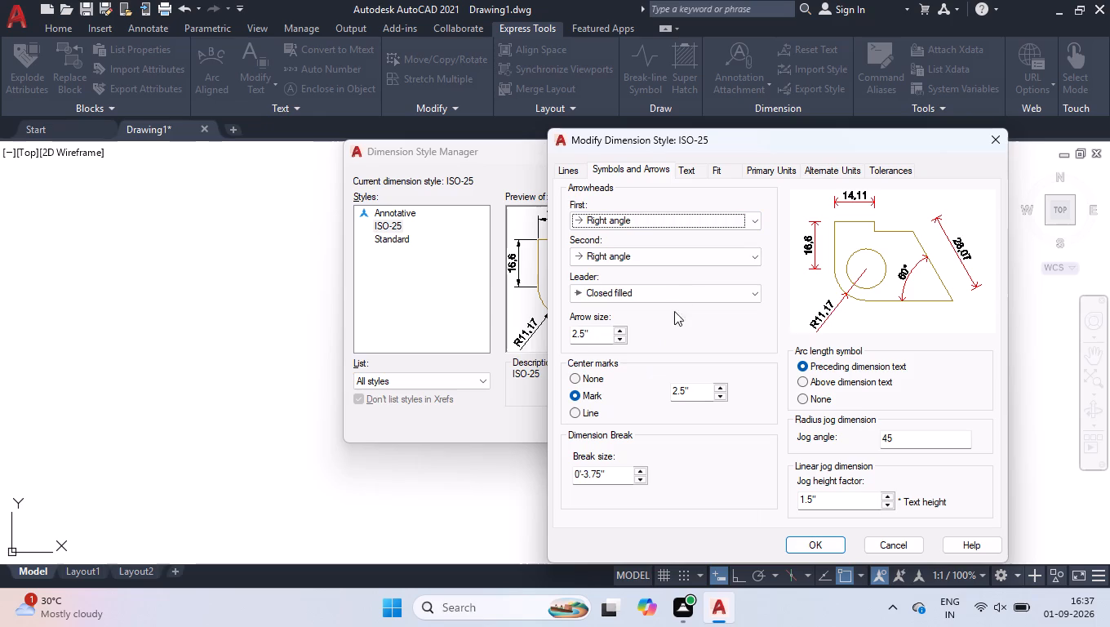
{"action": "left_click_drag", "start_coordinate": [600, 333], "coordinate": [487, 350]}
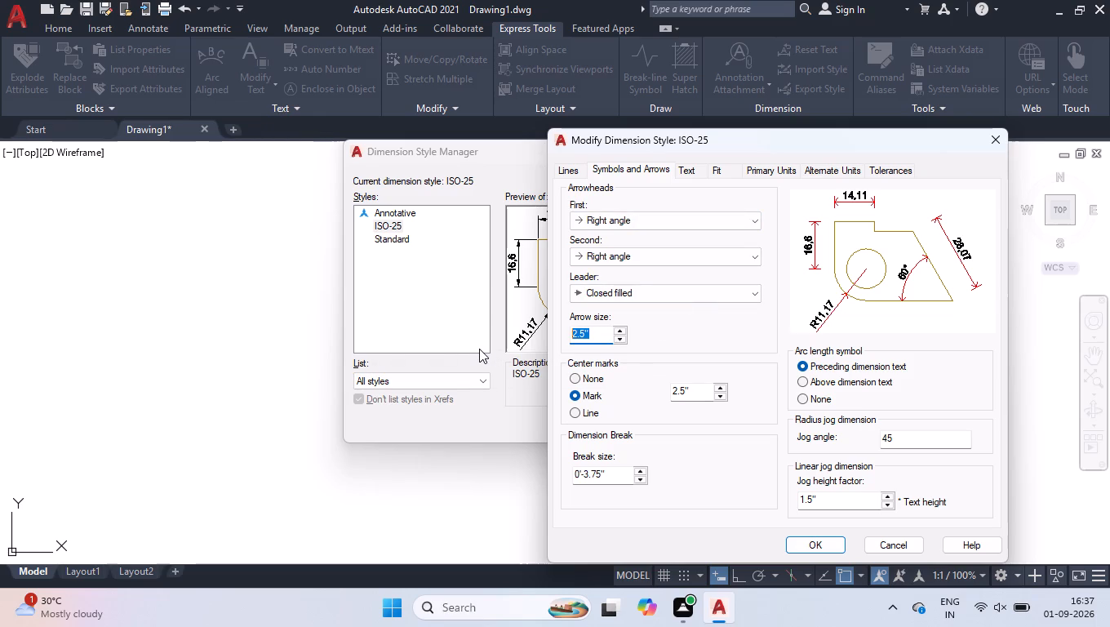
{"action": "key", "text": "8"}
{"action": "key", "text": "Return"}
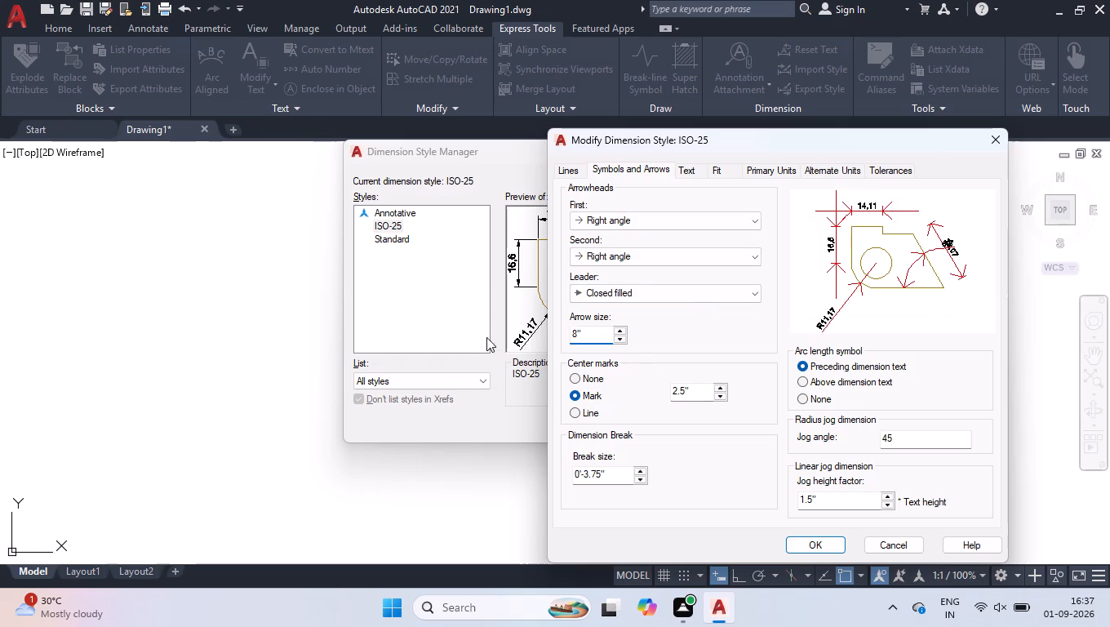
Make ISO-25's dimension text red and 8" high, with vertical placement Centered.
{"action": "left_click", "coordinate": [687, 168]}
{"action": "left_click", "coordinate": [687, 238]}
{"action": "left_click", "coordinate": [679, 279]}
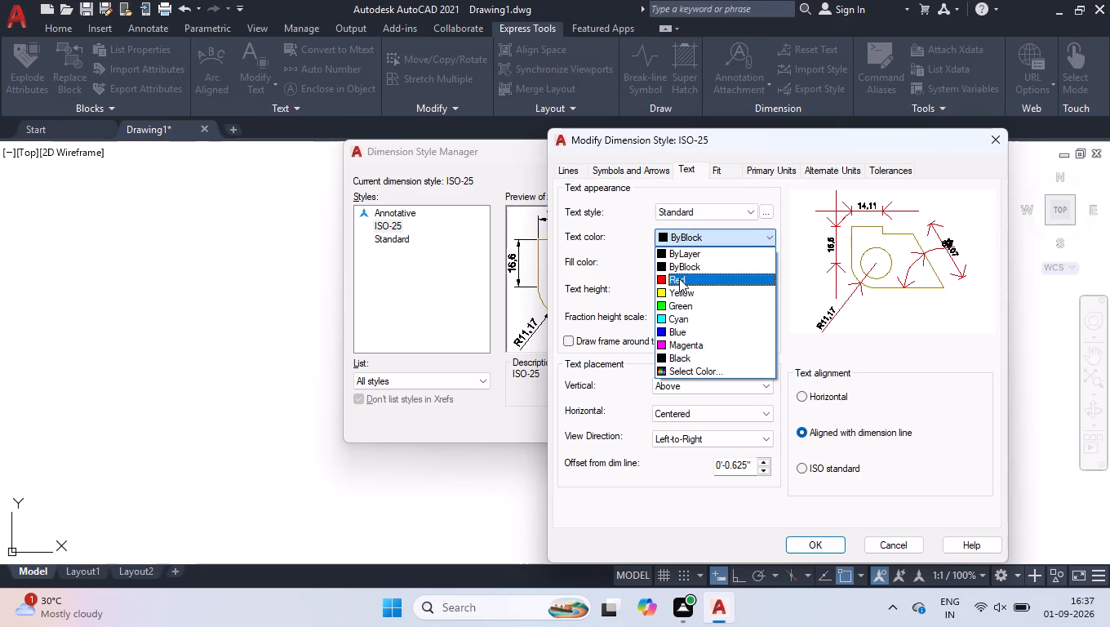
{"action": "left_click_drag", "start_coordinate": [747, 291], "coordinate": [482, 275]}
{"action": "key", "text": "8"}
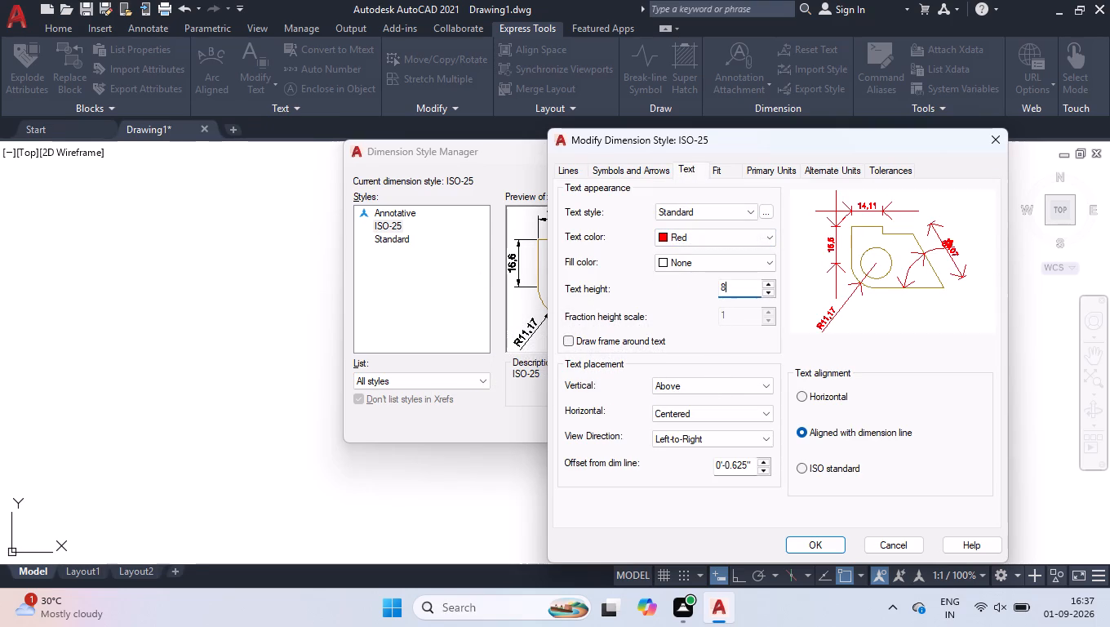
{"action": "key", "text": "Return"}
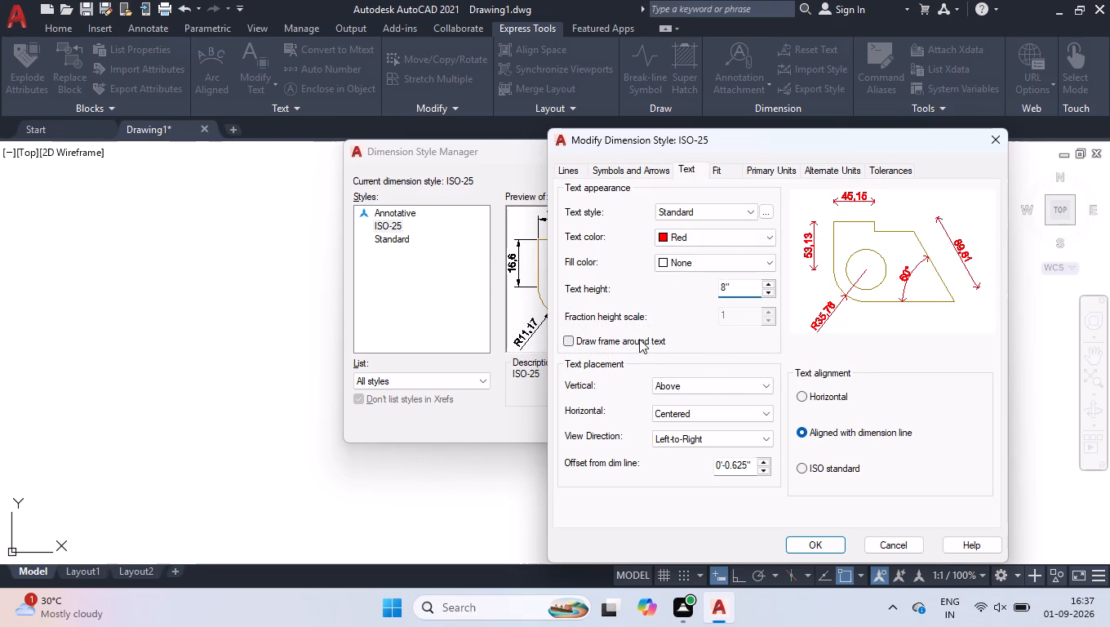
{"action": "left_click", "coordinate": [671, 382]}
{"action": "left_click", "coordinate": [676, 394]}
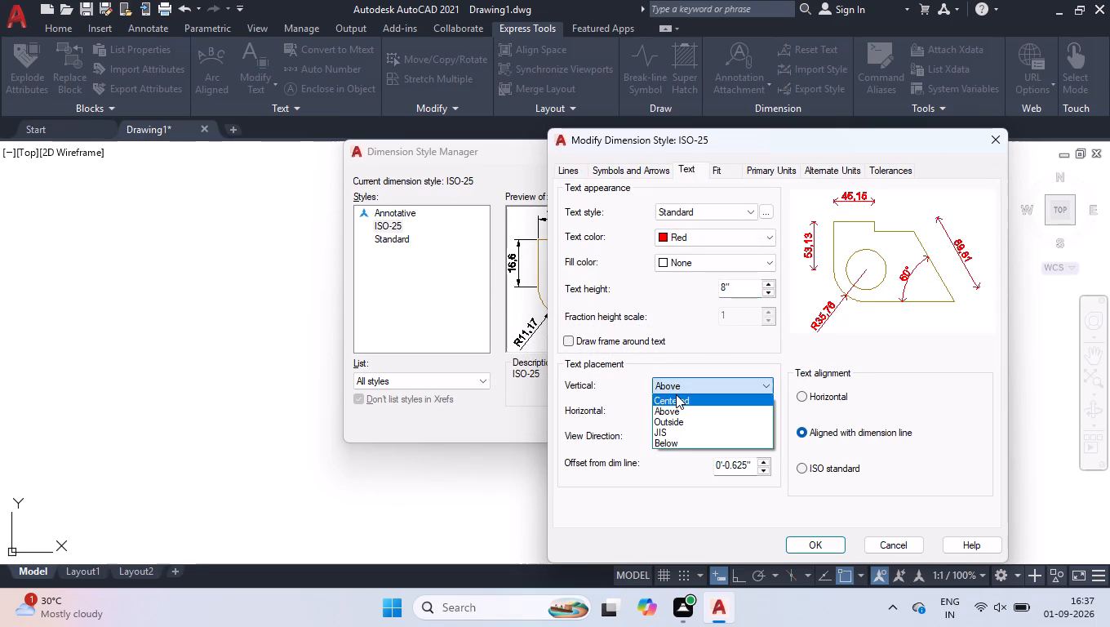
{"action": "left_click", "coordinate": [677, 400]}
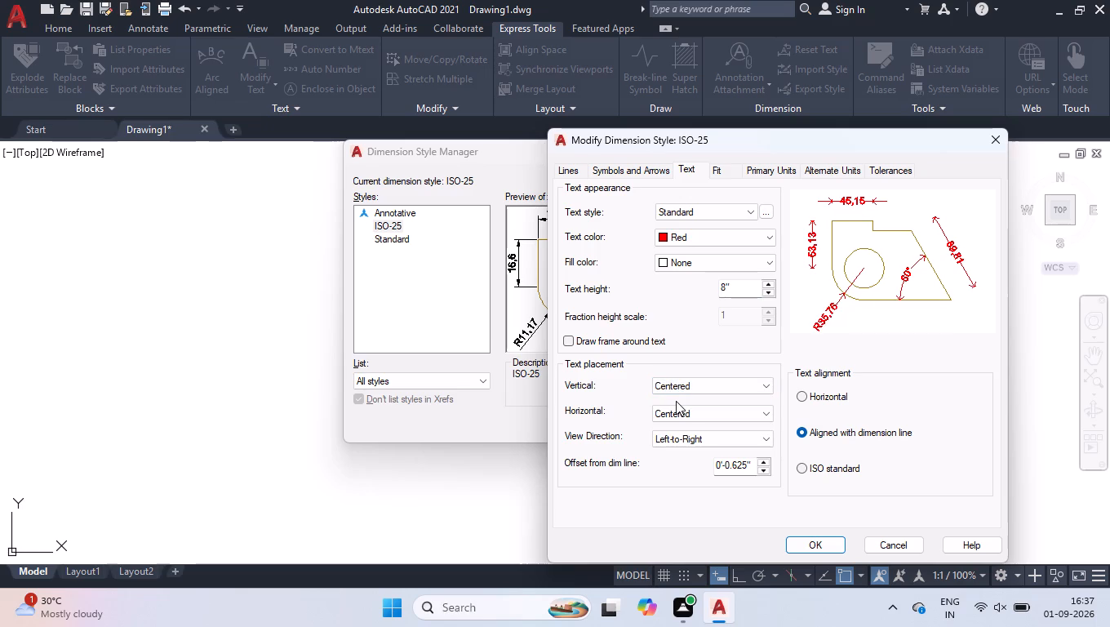
Set ISO-25's primary linear units to Engineering with 0'-0.0" precision, then save the style and close the Dimension Style Manager.
{"action": "left_click", "coordinate": [758, 171]}
{"action": "left_click", "coordinate": [724, 202]}
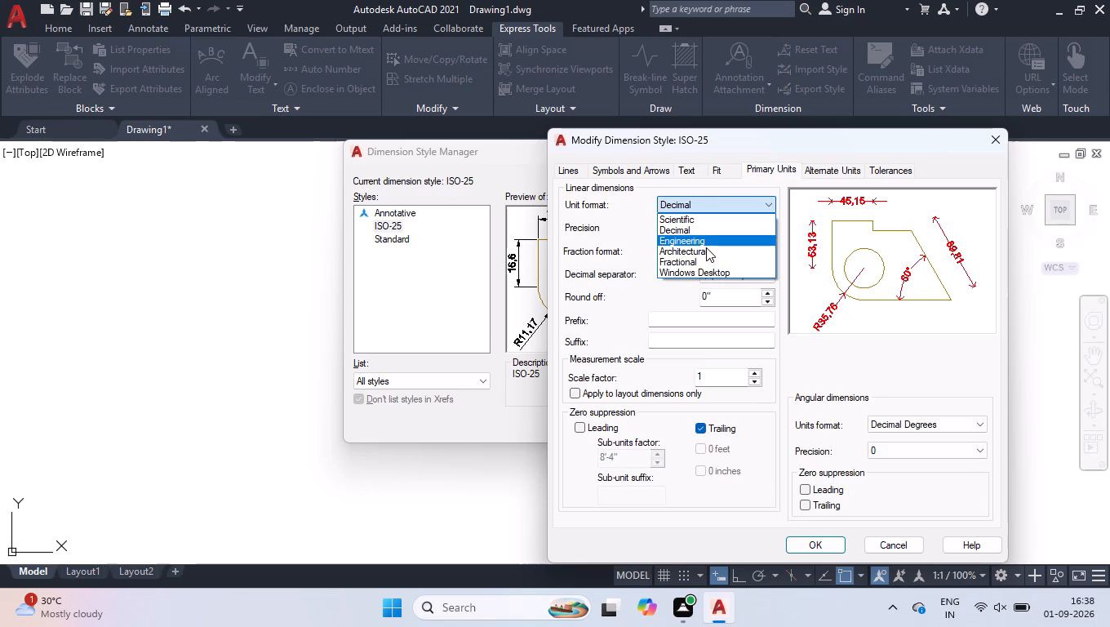
{"action": "left_click", "coordinate": [706, 242]}
{"action": "left_click", "coordinate": [711, 222]}
{"action": "left_click", "coordinate": [682, 252]}
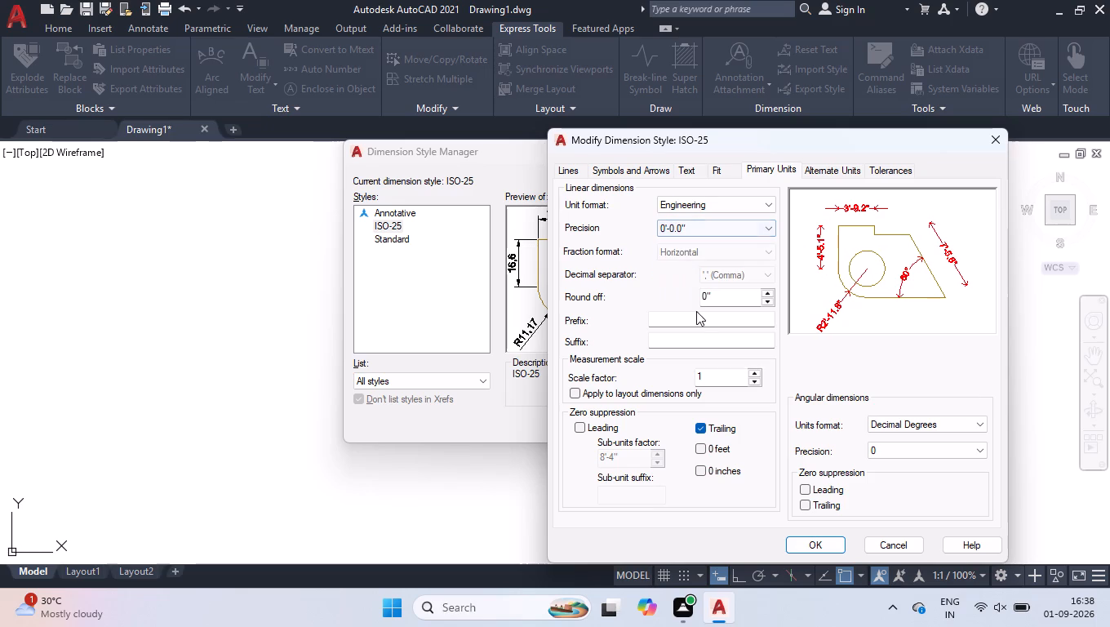
{"action": "left_click", "coordinate": [815, 540]}
{"action": "left_click", "coordinate": [641, 429]}
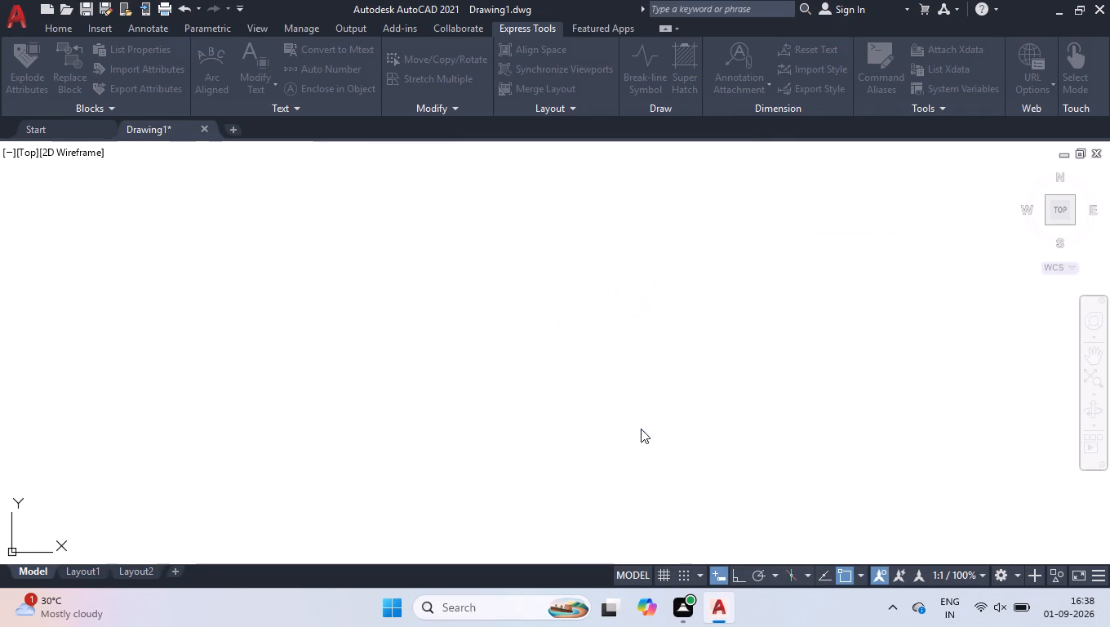
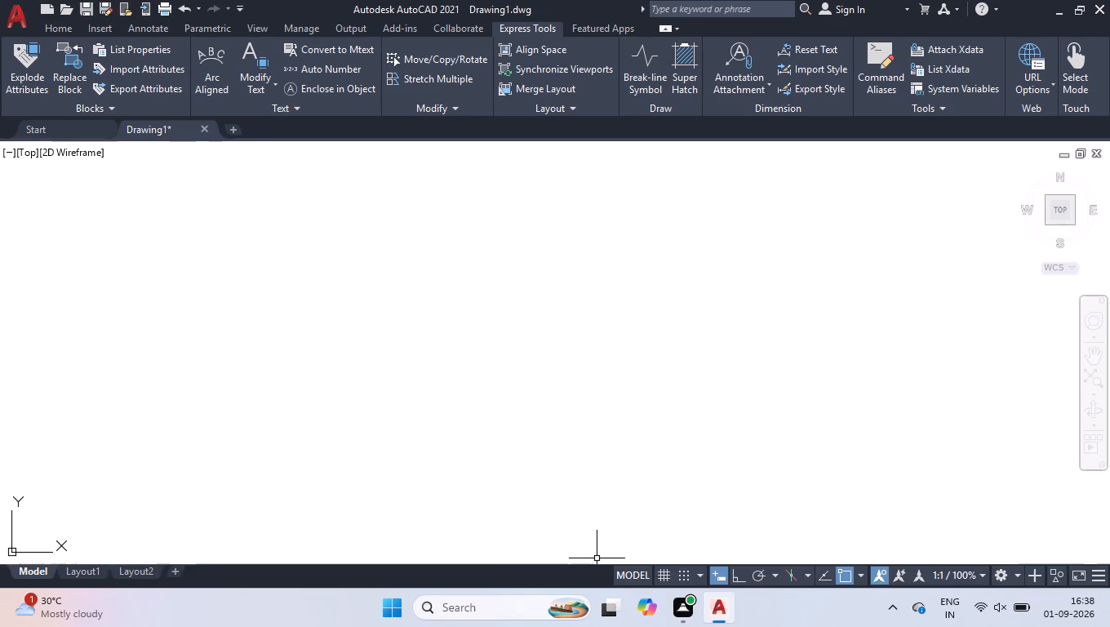
Set the drawing limits with the lower-left corner at 0,0 and the upper-right corner at 420,297.
{"action": "left_click", "coordinate": [1067, 209]}
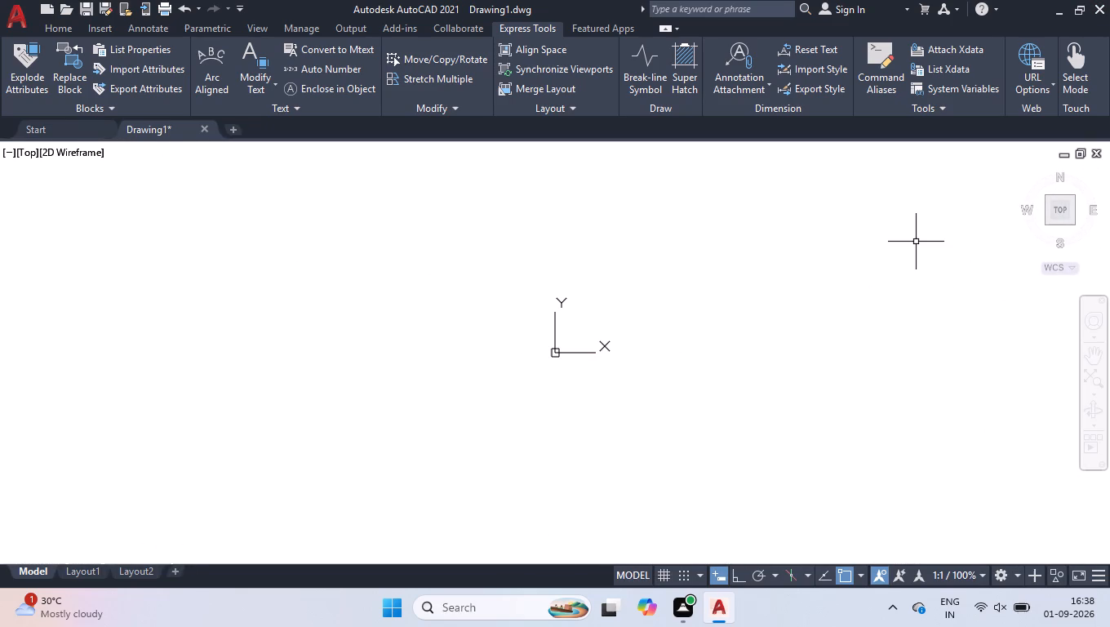
{"action": "scroll", "coordinate": [915, 242], "scroll_direction": "up", "scroll_amount": 2}
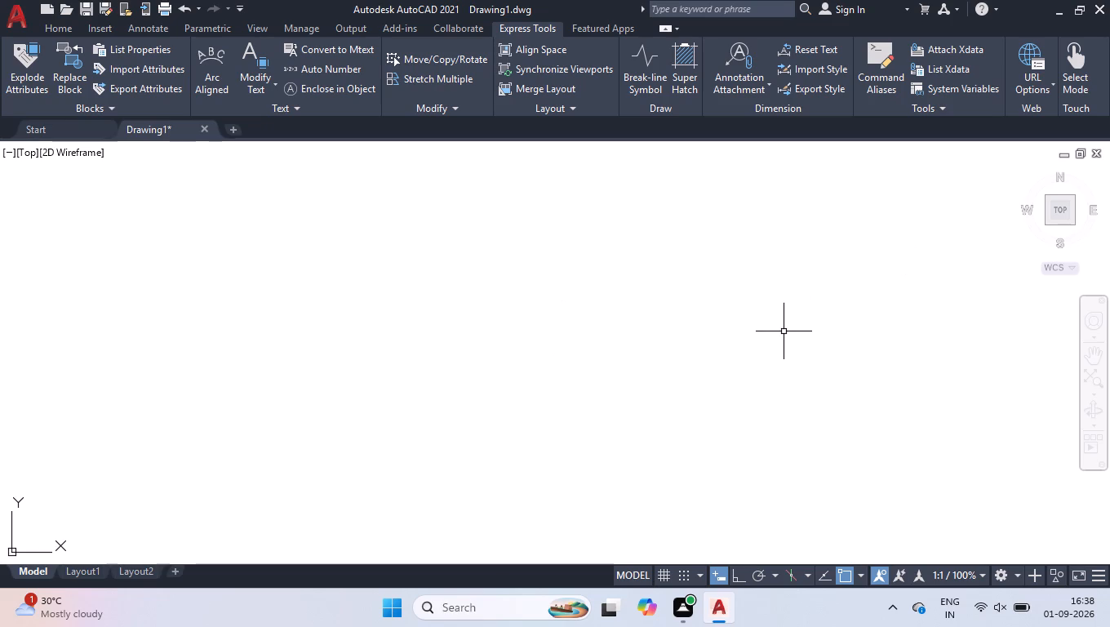
{"action": "type", "text": "limit"}
{"action": "key", "text": "Return"}
{"action": "type", "text": "0,0"}
{"action": "key", "text": "Return"}
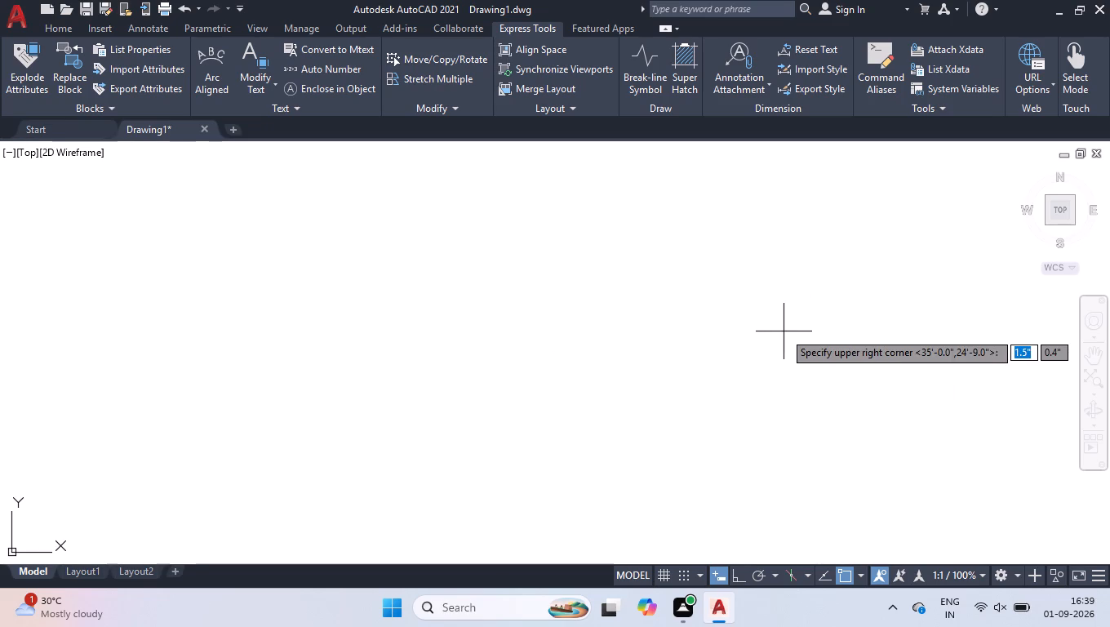
{"action": "type", "text": "420,297"}
{"action": "key", "text": "Return"}
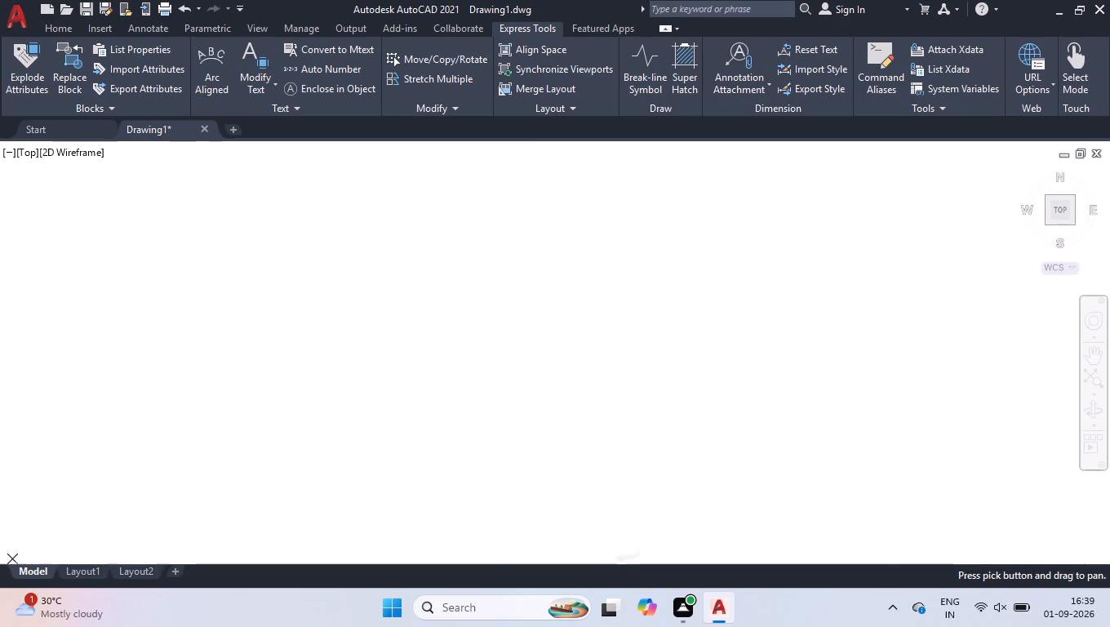
Turn on Ortho mode for drawing straight horizontal and vertical lines.
{"action": "left_click", "coordinate": [1062, 207]}
{"action": "scroll", "coordinate": [899, 238], "scroll_direction": "up", "scroll_amount": 2}
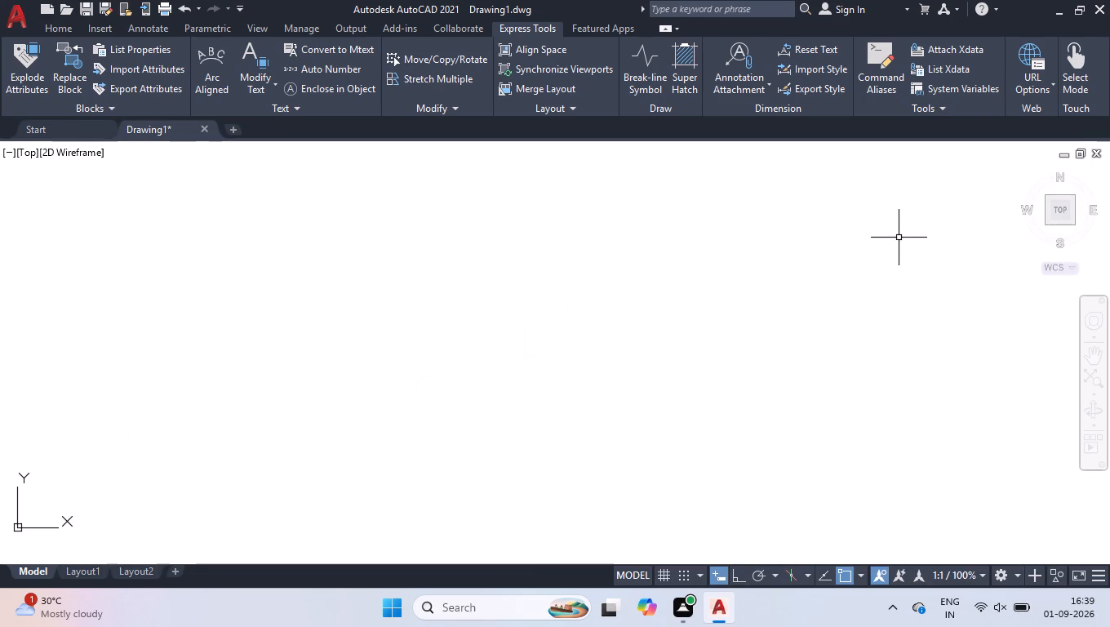
{"action": "scroll", "coordinate": [468, 186], "scroll_direction": "up", "scroll_amount": 1}
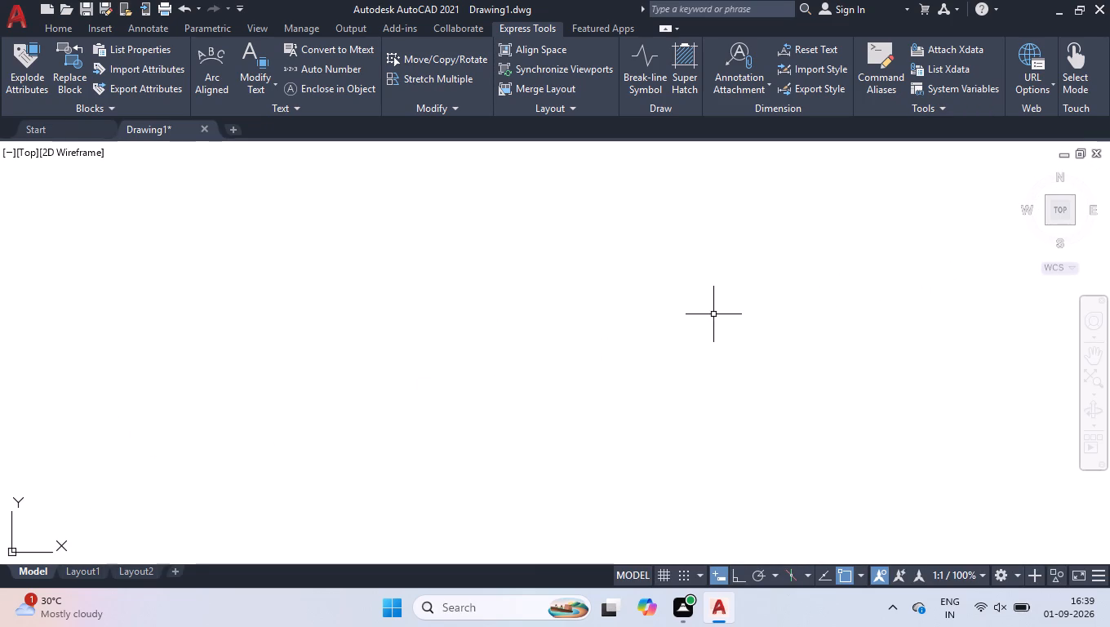
{"action": "key", "text": "l"}
{"action": "key", "text": "Return"}
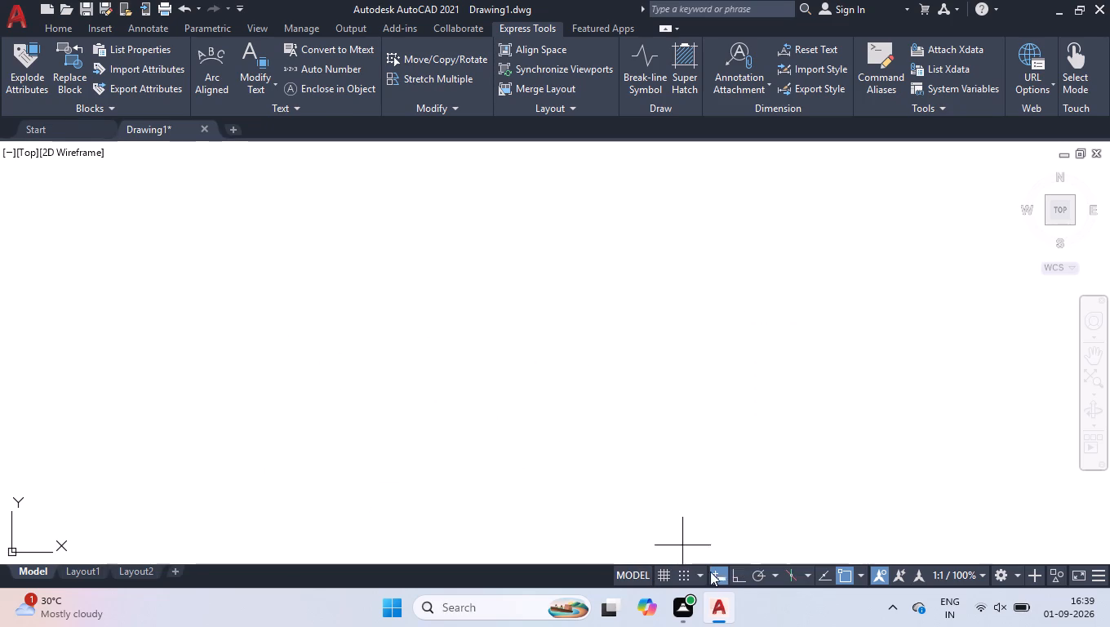
{"action": "left_click", "coordinate": [737, 575]}
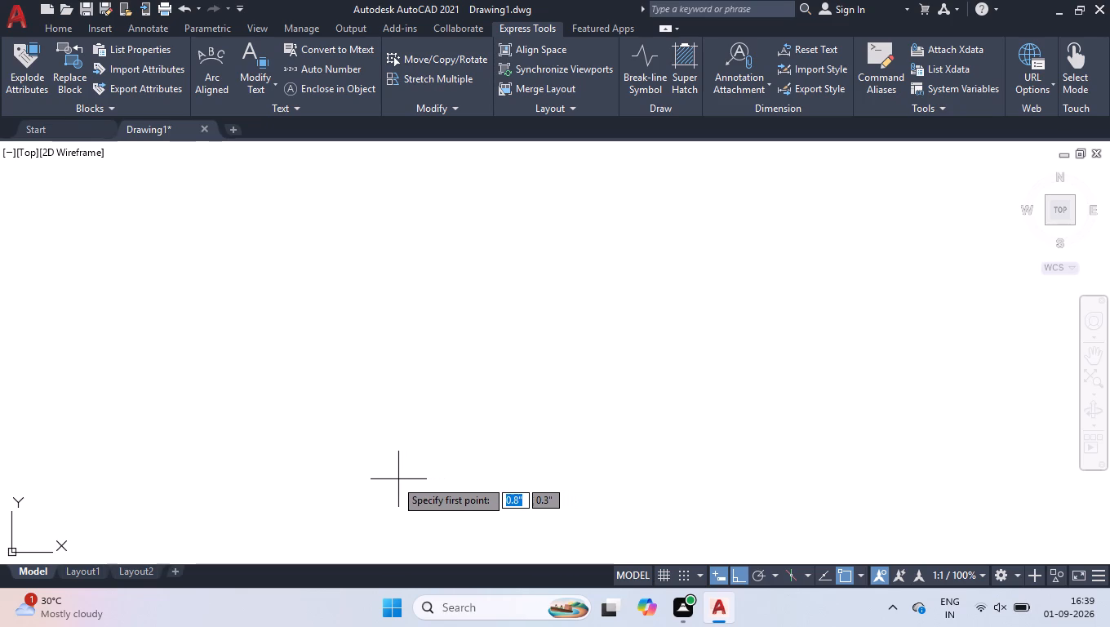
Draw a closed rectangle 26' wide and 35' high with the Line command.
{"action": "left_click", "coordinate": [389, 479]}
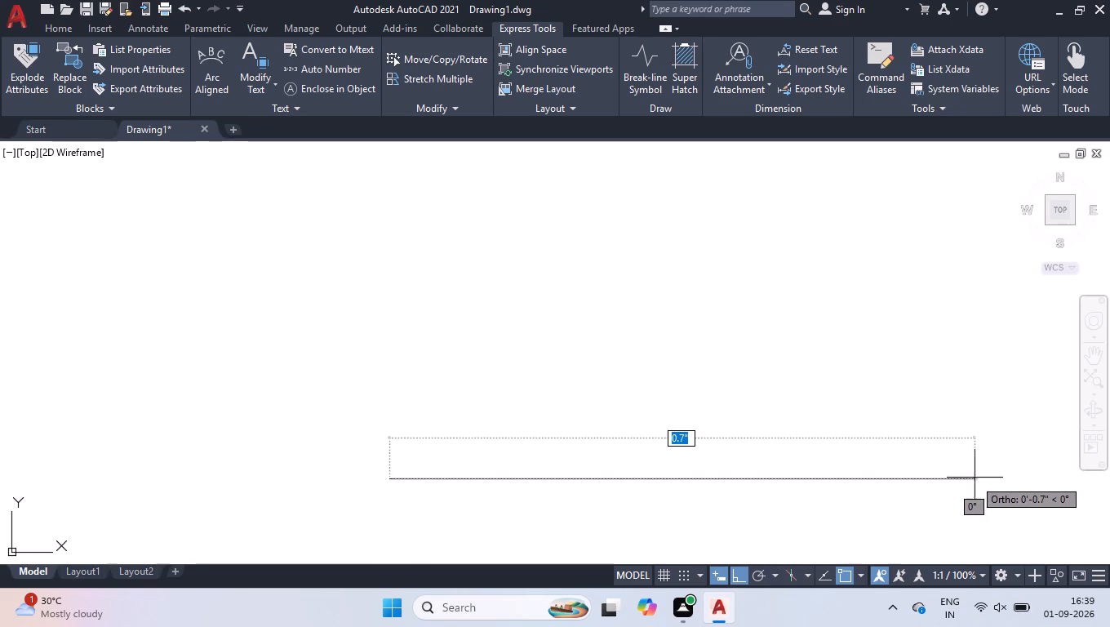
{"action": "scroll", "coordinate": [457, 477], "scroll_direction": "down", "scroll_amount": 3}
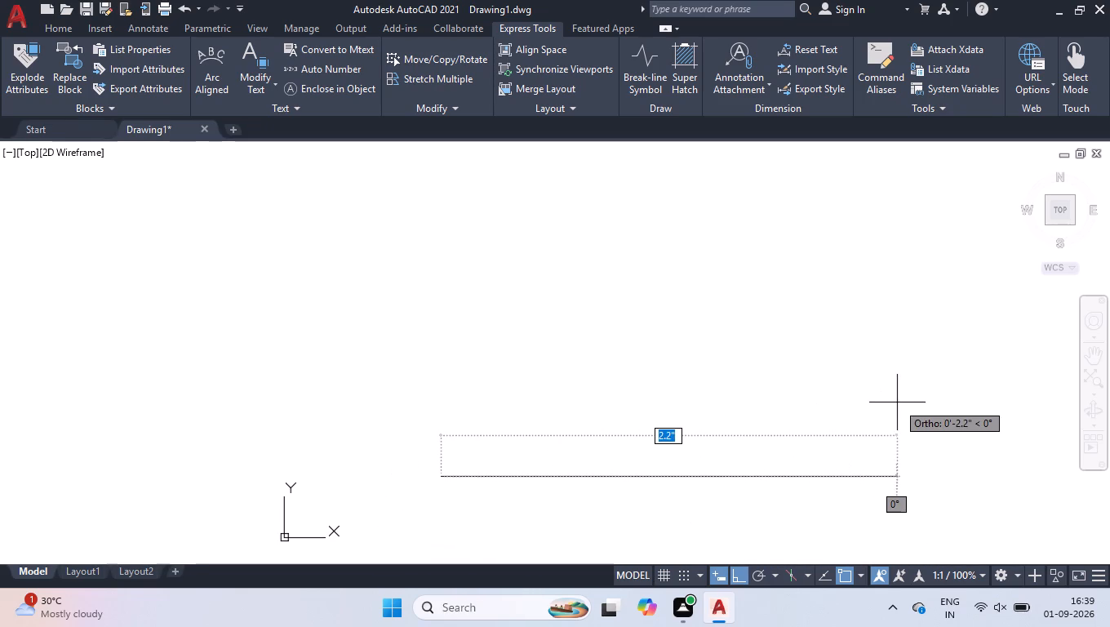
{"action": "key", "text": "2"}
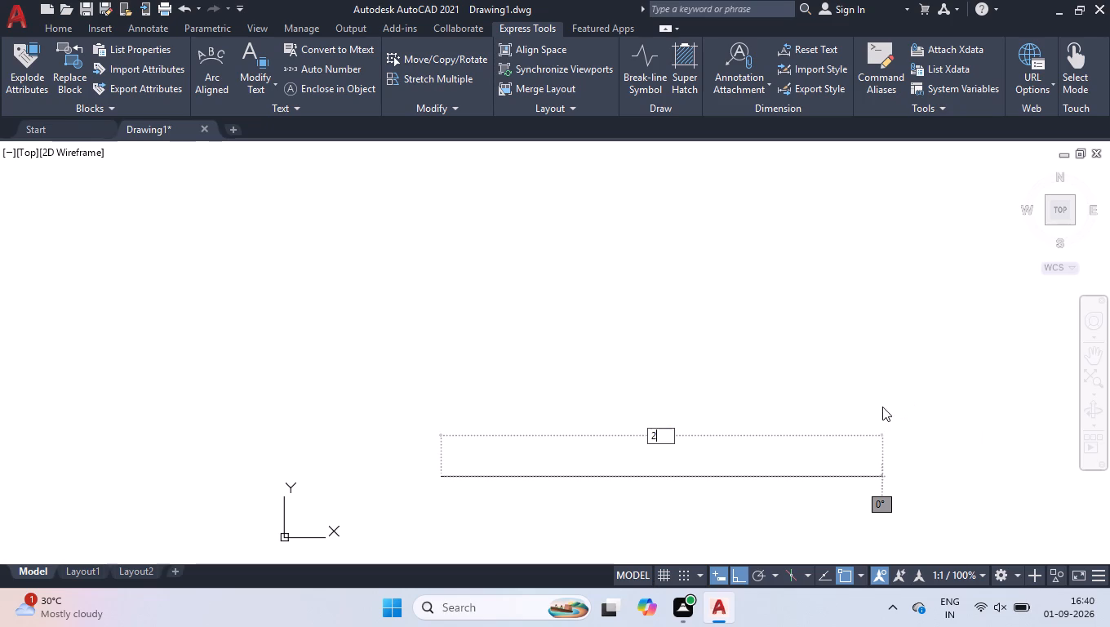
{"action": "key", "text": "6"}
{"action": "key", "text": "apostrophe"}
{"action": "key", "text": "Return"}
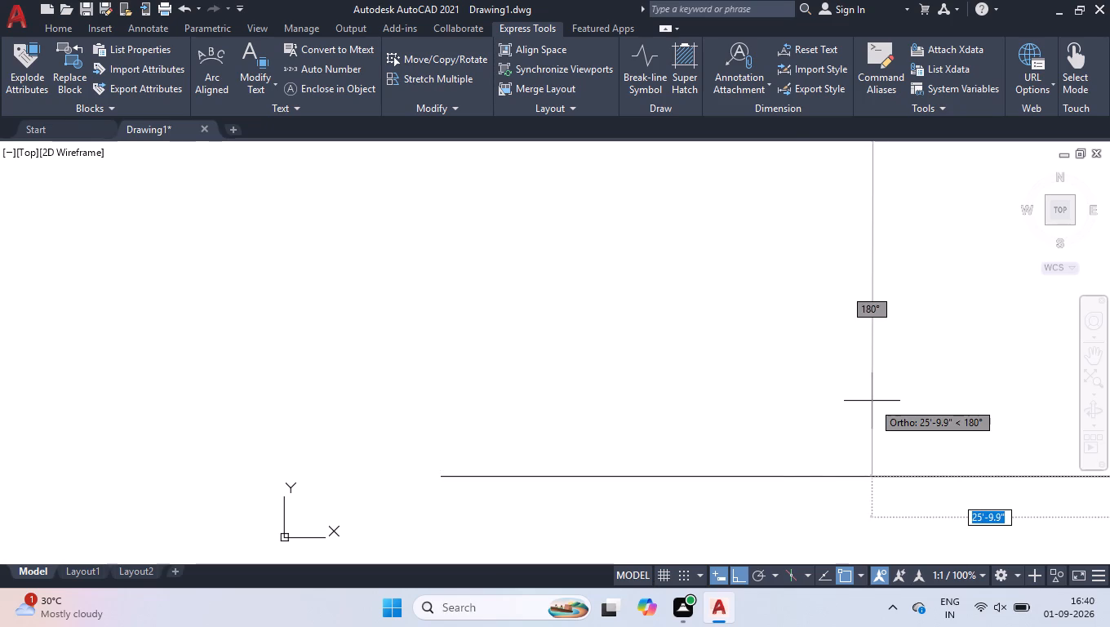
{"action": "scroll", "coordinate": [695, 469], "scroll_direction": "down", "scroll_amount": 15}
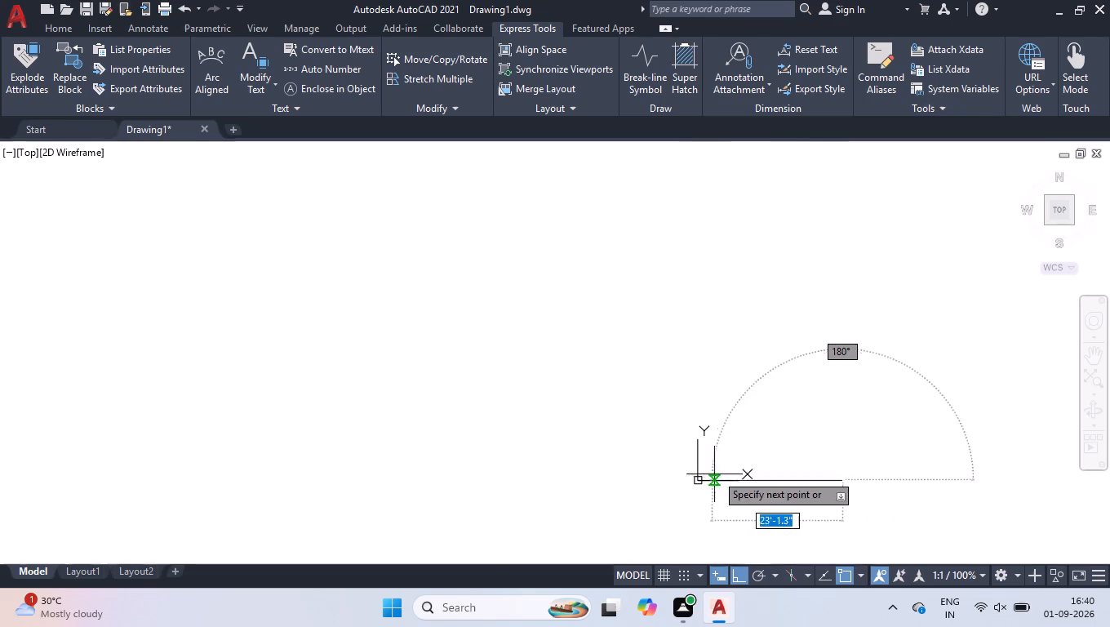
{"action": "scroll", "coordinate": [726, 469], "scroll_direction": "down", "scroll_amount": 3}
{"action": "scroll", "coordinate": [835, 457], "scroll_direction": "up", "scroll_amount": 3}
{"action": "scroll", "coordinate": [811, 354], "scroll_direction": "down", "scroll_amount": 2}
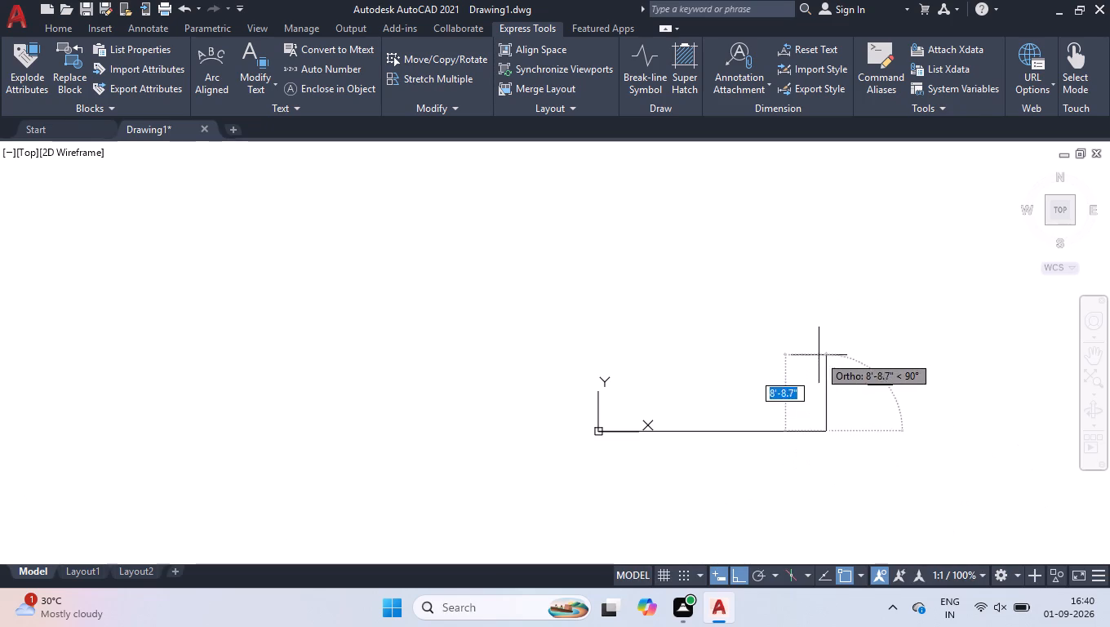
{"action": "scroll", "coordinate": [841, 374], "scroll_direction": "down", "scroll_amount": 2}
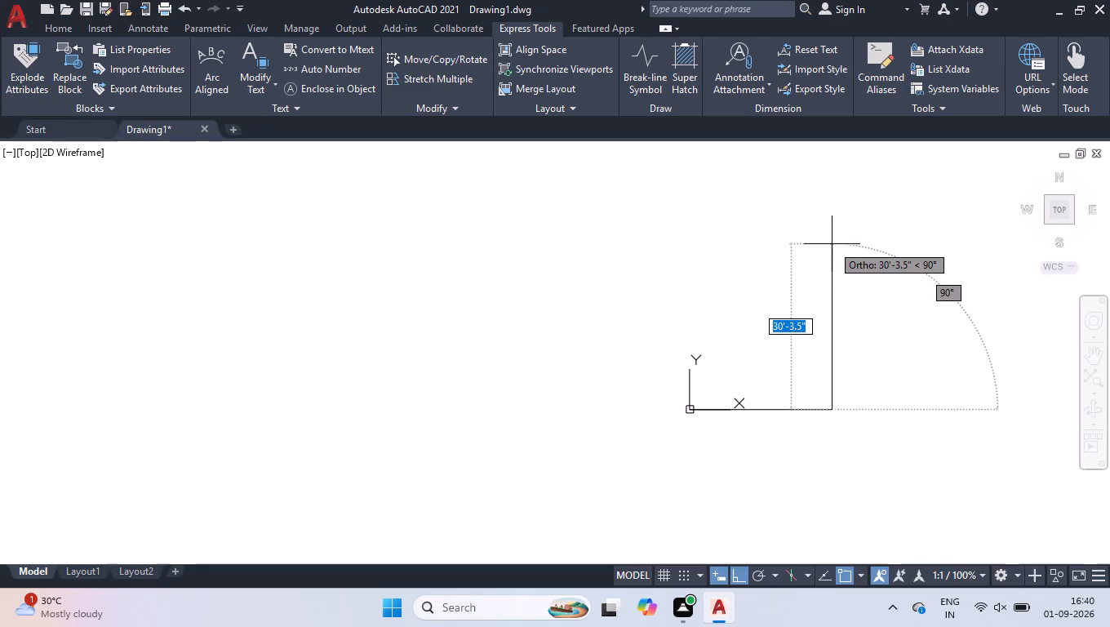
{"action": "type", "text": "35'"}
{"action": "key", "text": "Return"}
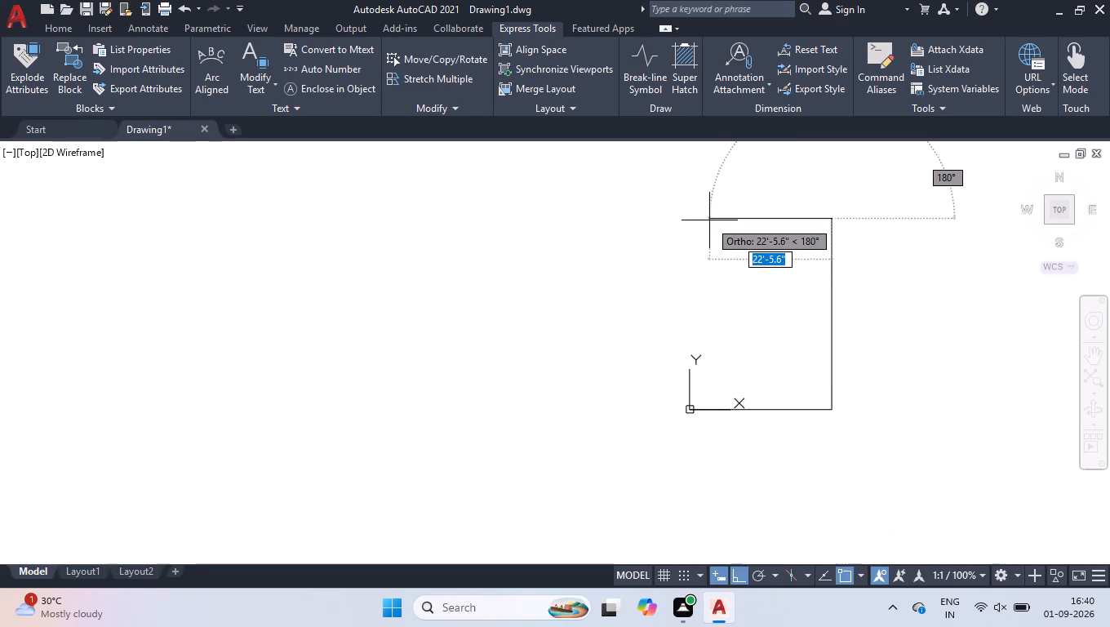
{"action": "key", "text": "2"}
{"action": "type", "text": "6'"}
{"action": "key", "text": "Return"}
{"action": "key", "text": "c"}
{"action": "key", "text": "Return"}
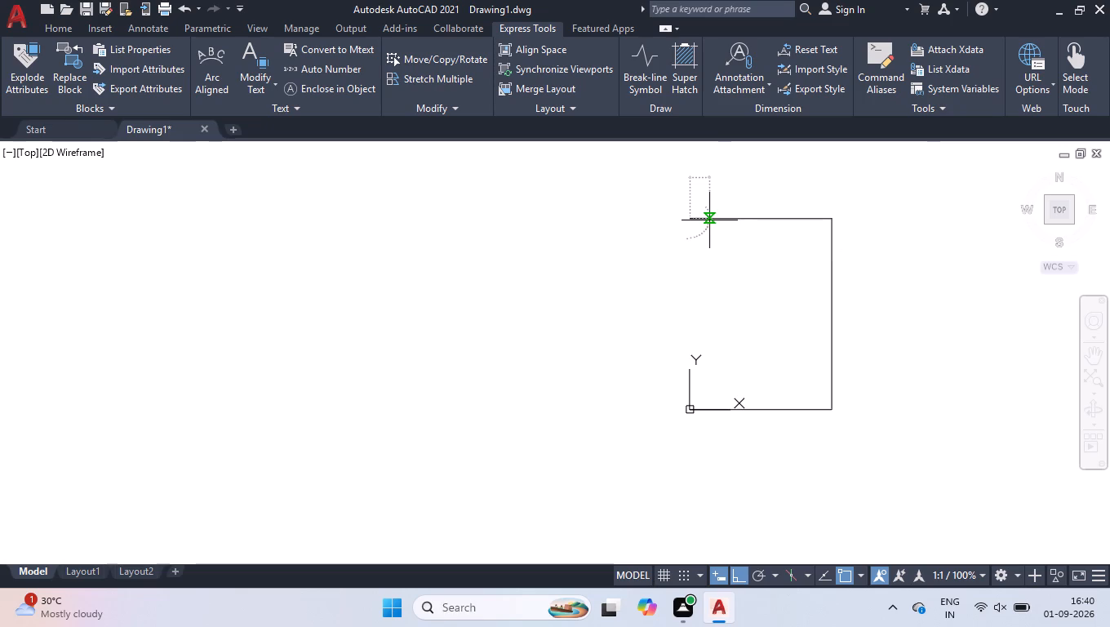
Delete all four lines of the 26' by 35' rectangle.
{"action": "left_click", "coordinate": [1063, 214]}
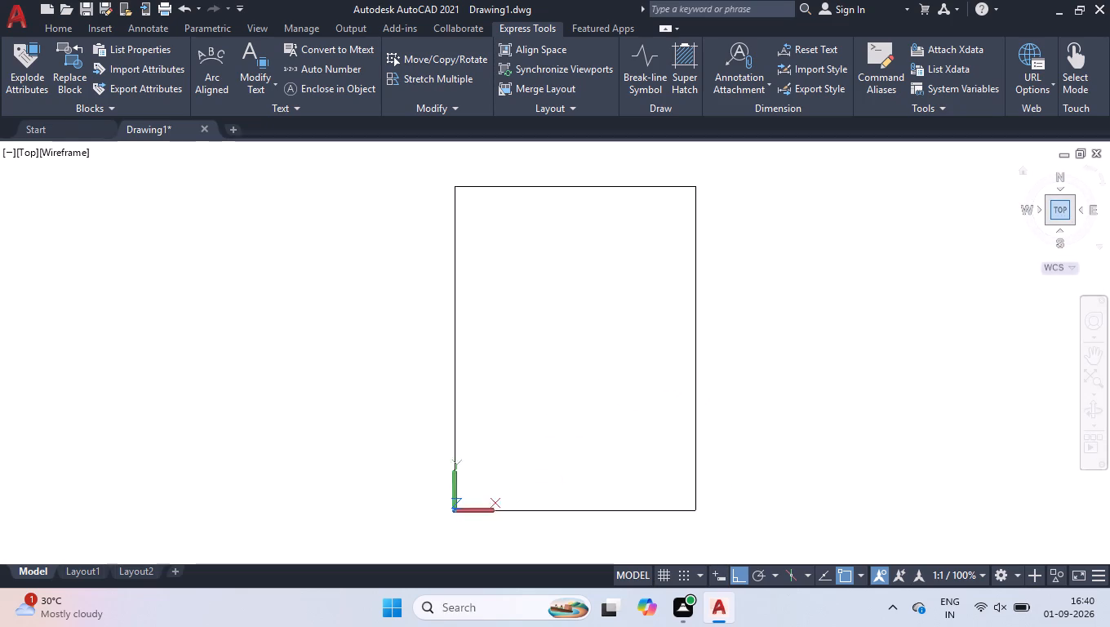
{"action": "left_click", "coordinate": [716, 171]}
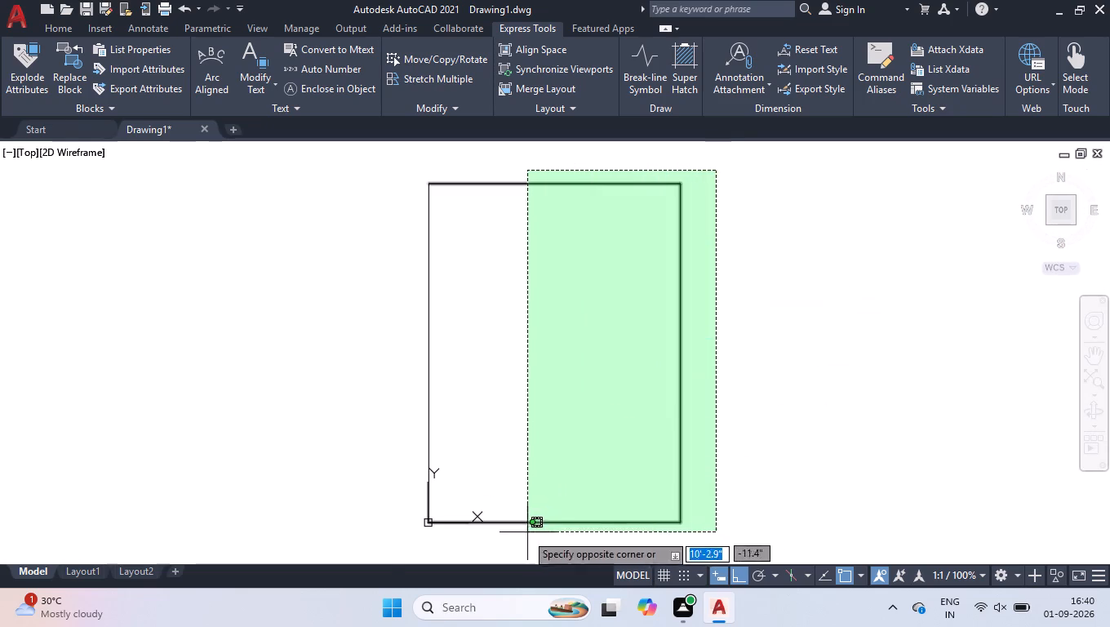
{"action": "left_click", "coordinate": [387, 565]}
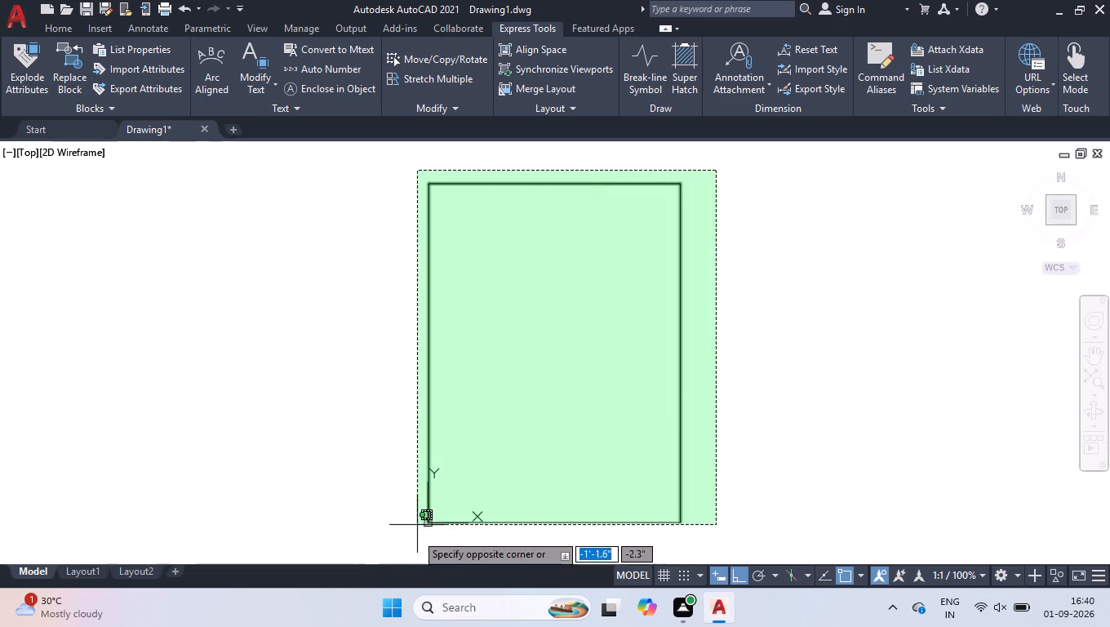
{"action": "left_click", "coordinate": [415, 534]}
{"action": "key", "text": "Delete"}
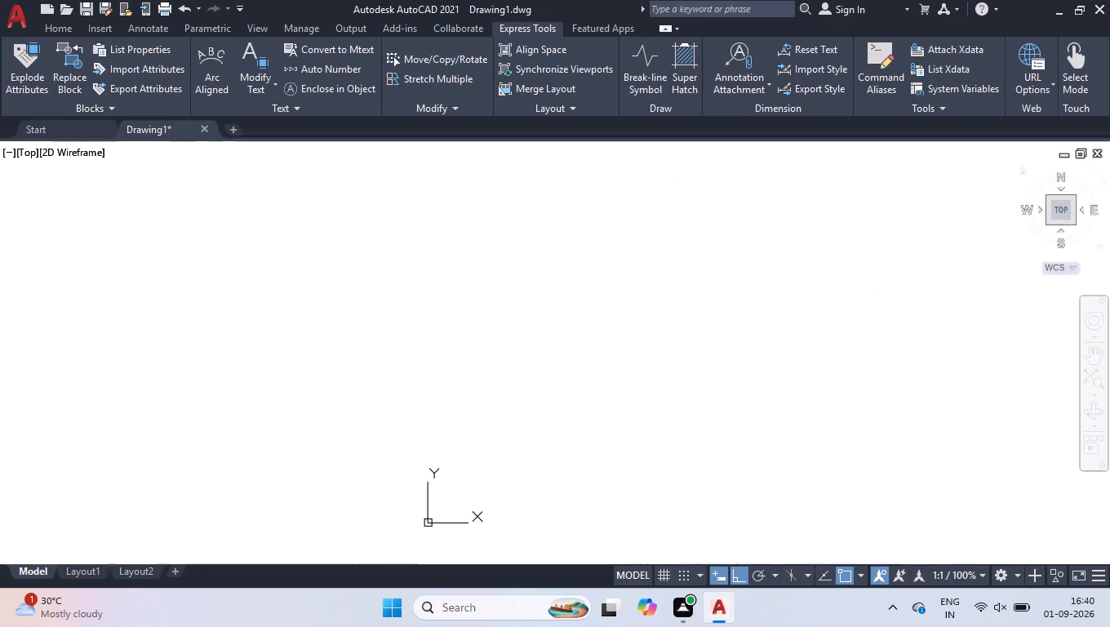
Draw a closed outline with the Line command, 26' wide and 35' high, starting away from the origin.
{"action": "scroll", "coordinate": [924, 389], "scroll_direction": "up", "scroll_amount": 2}
{"action": "key", "text": "l"}
{"action": "key", "text": "Return"}
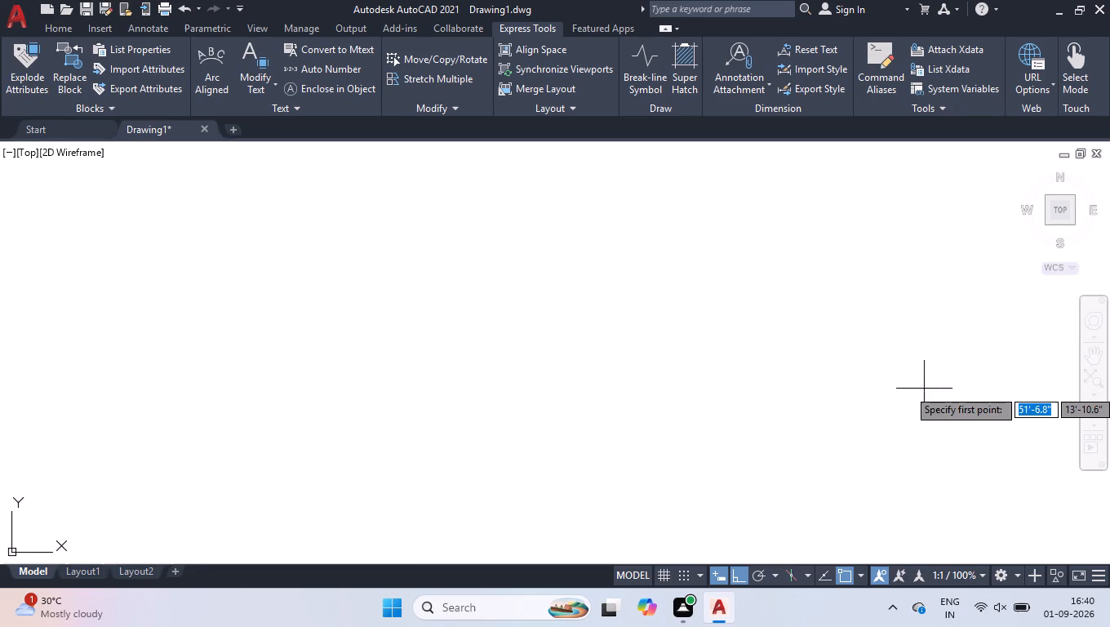
{"action": "left_click", "coordinate": [371, 478]}
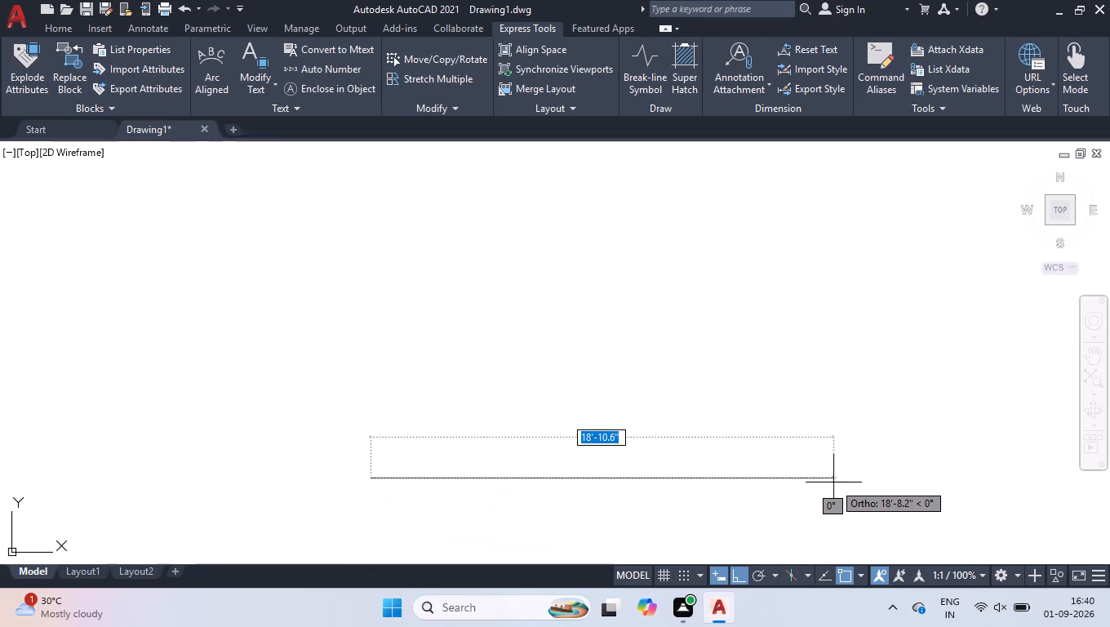
{"action": "type", "text": "26"}
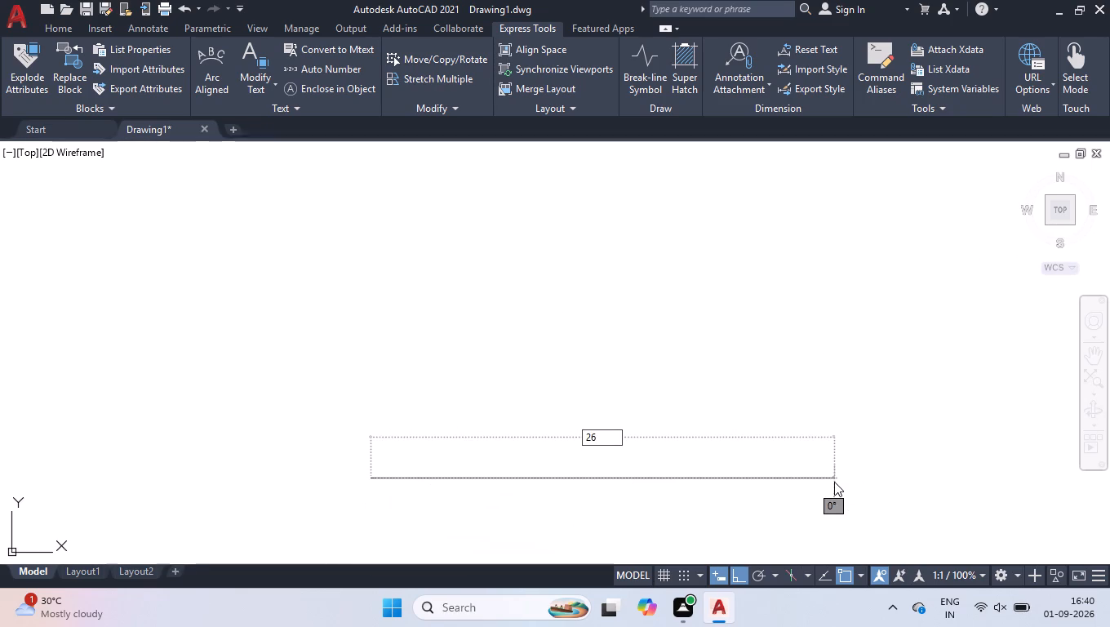
{"action": "key", "text": "apostrophe"}
{"action": "key", "text": "Return"}
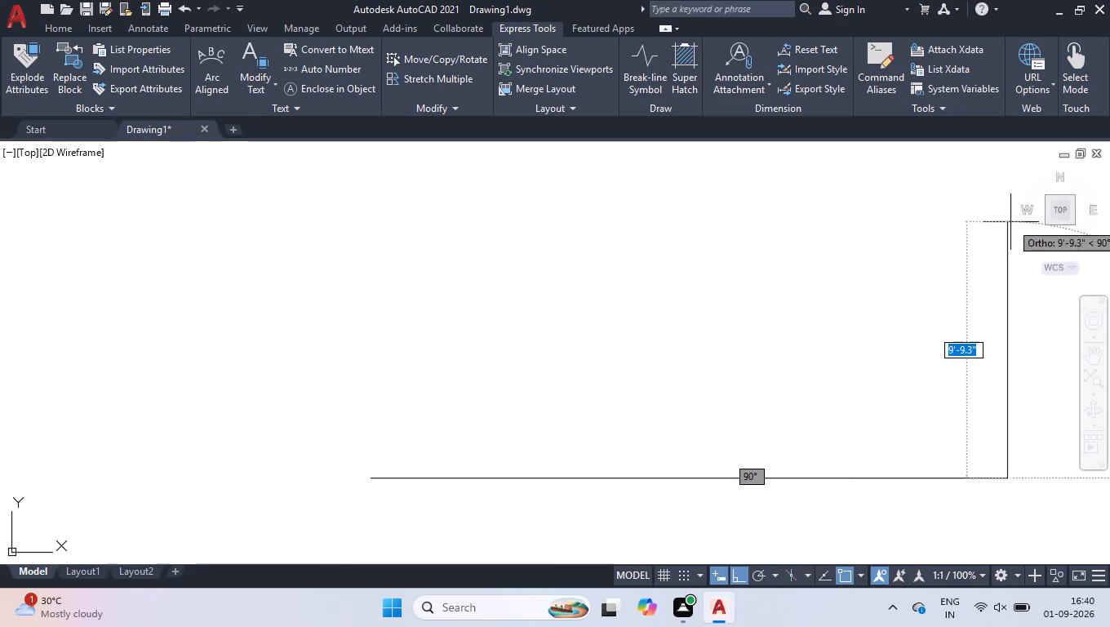
{"action": "type", "text": "35'"}
{"action": "key", "text": "Return"}
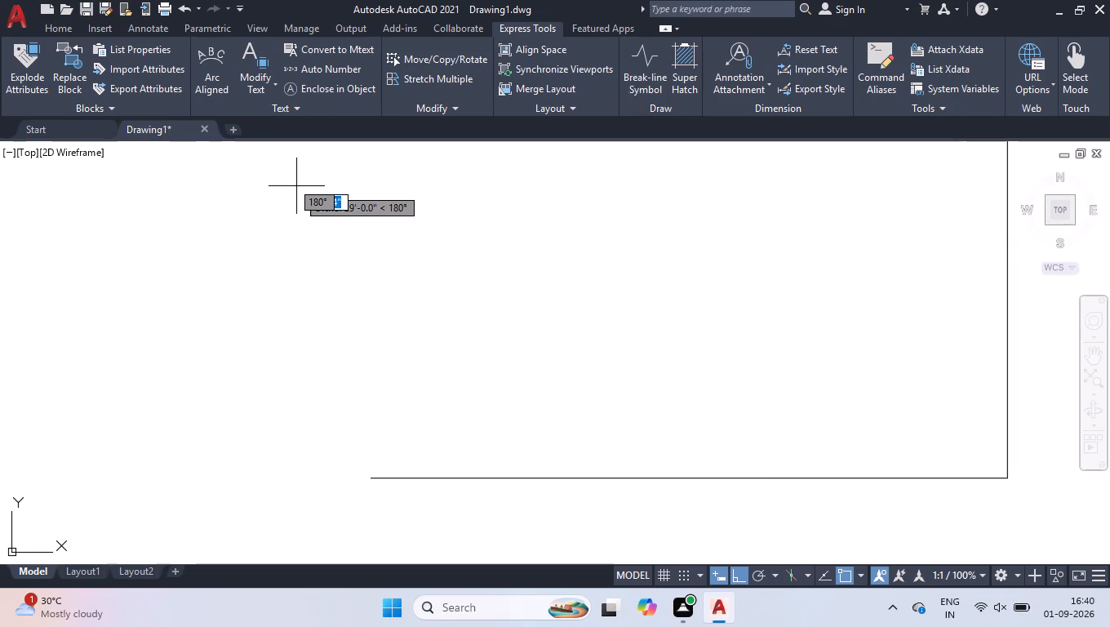
{"action": "type", "text": "26'"}
{"action": "key", "text": "Return"}
{"action": "key", "text": "c"}
{"action": "key", "text": "Return"}
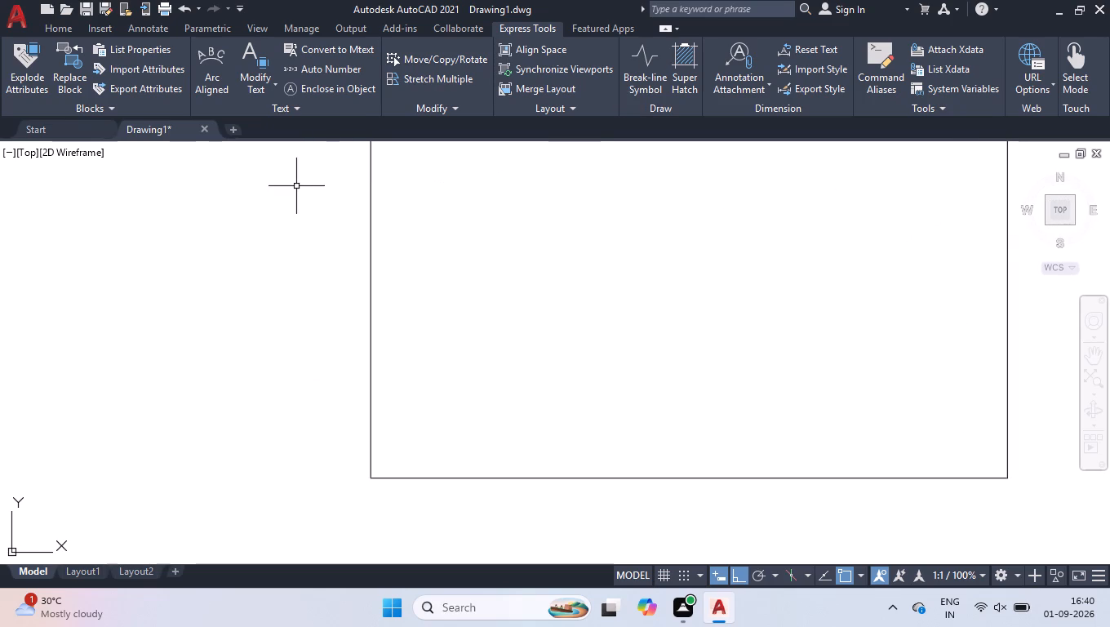
Turn on Clean Screen to enlarge the drawing area and fit the whole rectangle in it.
{"action": "key", "text": "ctrl+0"}
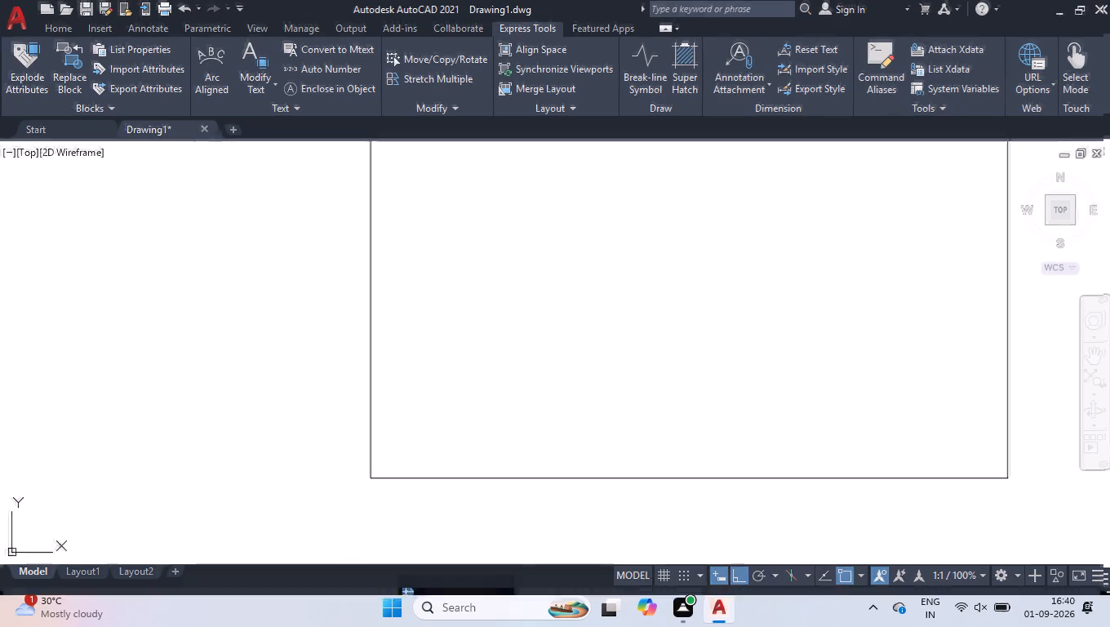
{"action": "left_click", "coordinate": [1046, 103]}
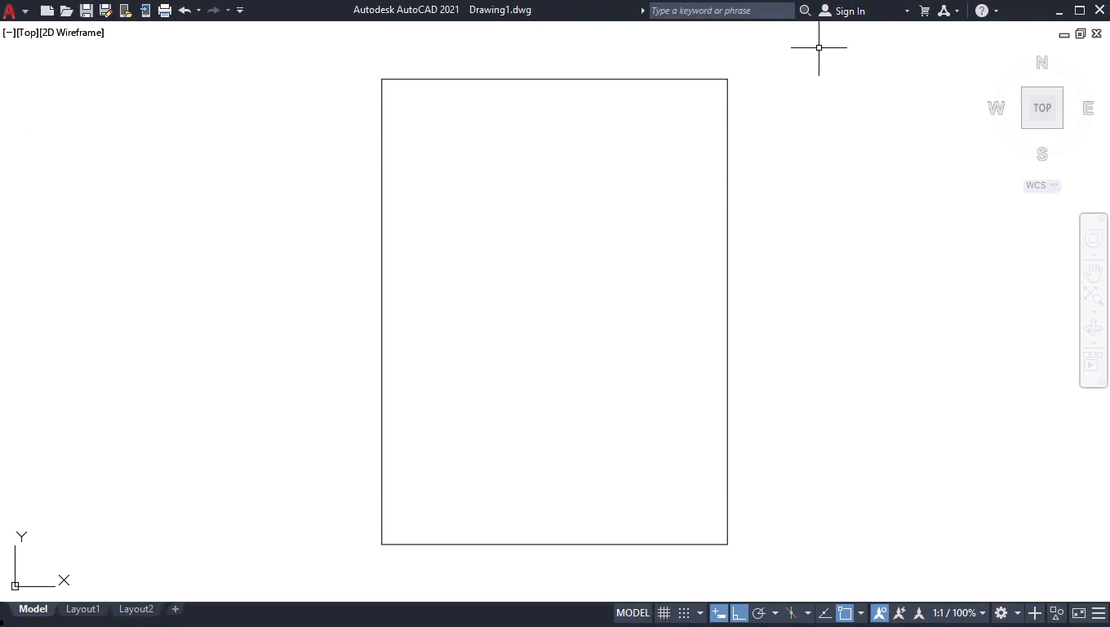
Join the four lines of the rectangle into a single polyline.
{"action": "left_click_drag", "start_coordinate": [803, 52], "coordinate": [811, 147]}
{"action": "left_click_drag", "start_coordinate": [193, 626], "coordinate": [193, 618]}
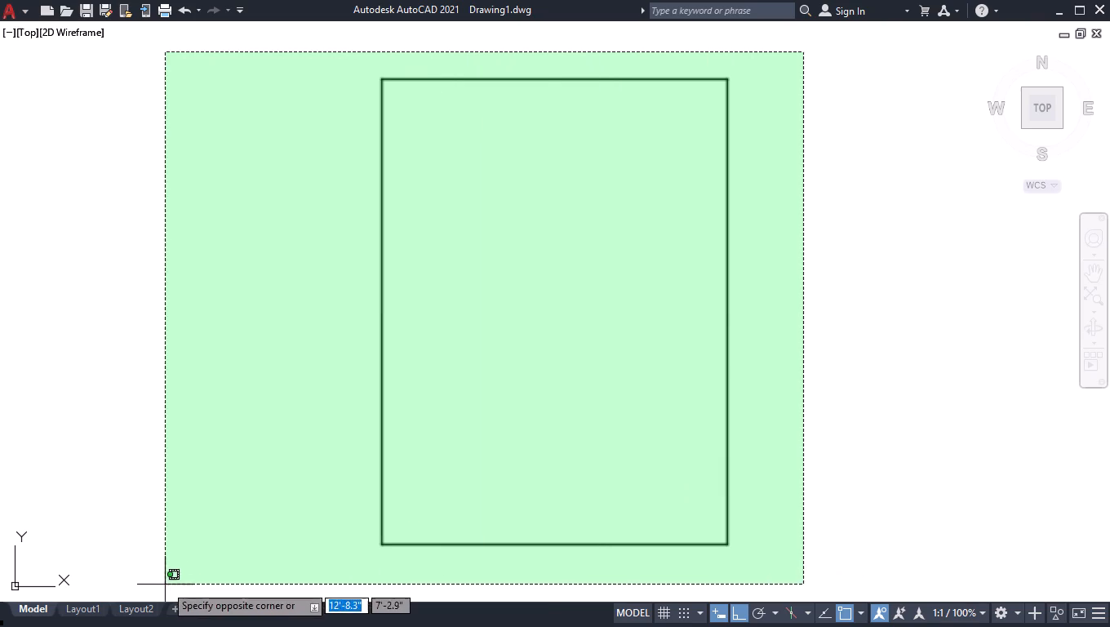
{"action": "left_click", "coordinate": [165, 585]}
{"action": "key", "text": "j"}
{"action": "key", "text": "Return"}
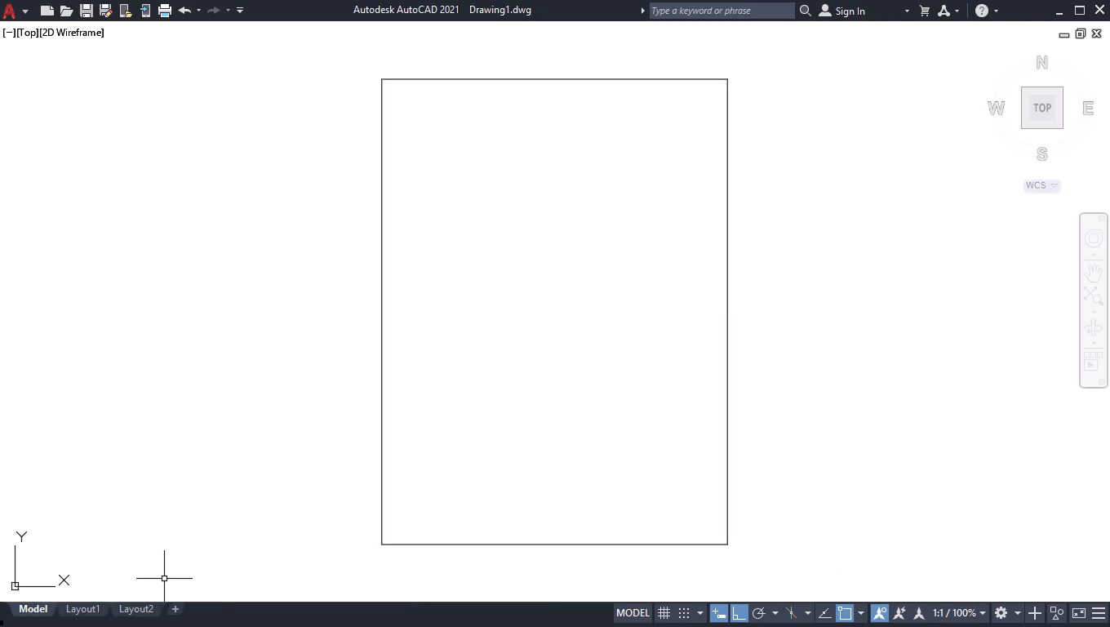
Offset the joined rectangular outline 5" inward to form the inner face of the outer walls.
{"action": "left_click", "coordinate": [782, 49]}
{"action": "left_click", "coordinate": [465, 251]}
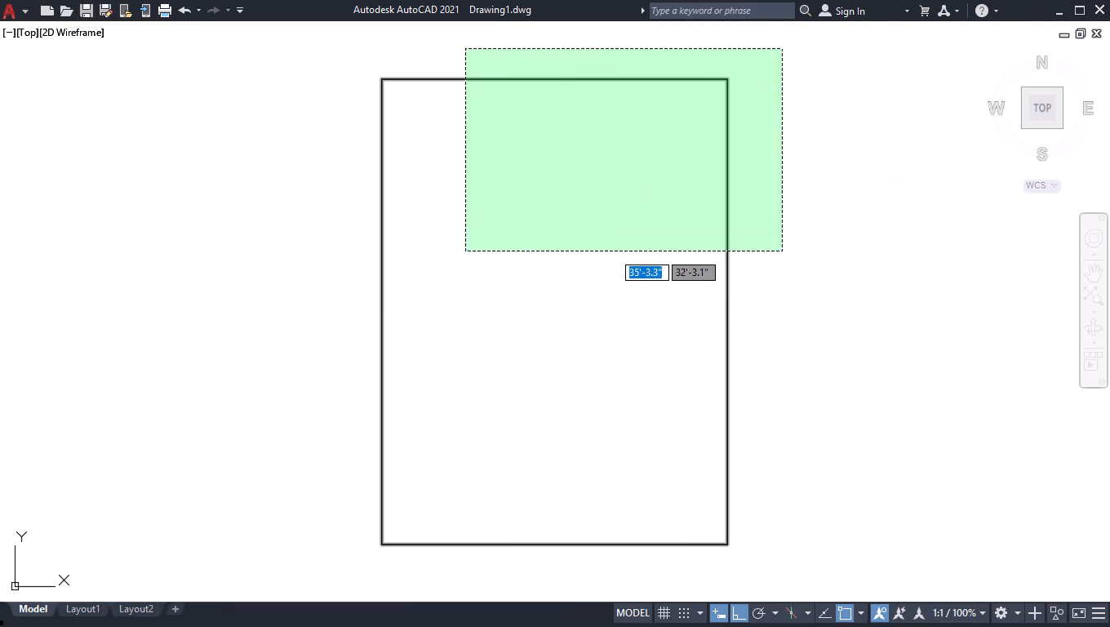
{"action": "type", "text": "off"}
{"action": "key", "text": "Return"}
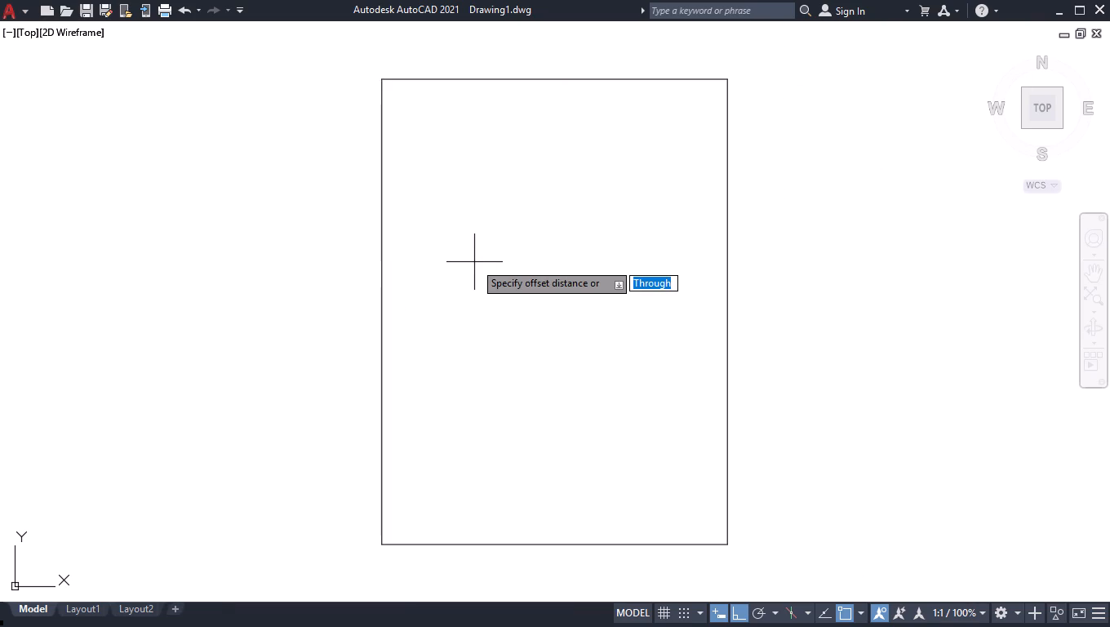
{"action": "key", "text": "5"}
{"action": "key", "text": "Return"}
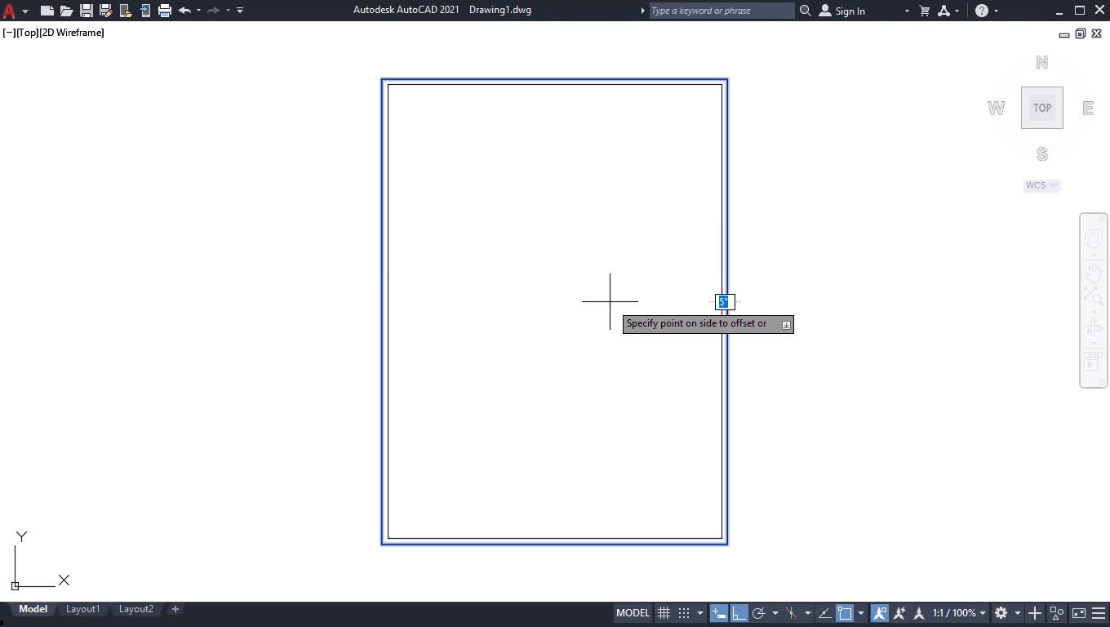
{"action": "left_click", "coordinate": [610, 302]}
{"action": "key", "text": "Return"}
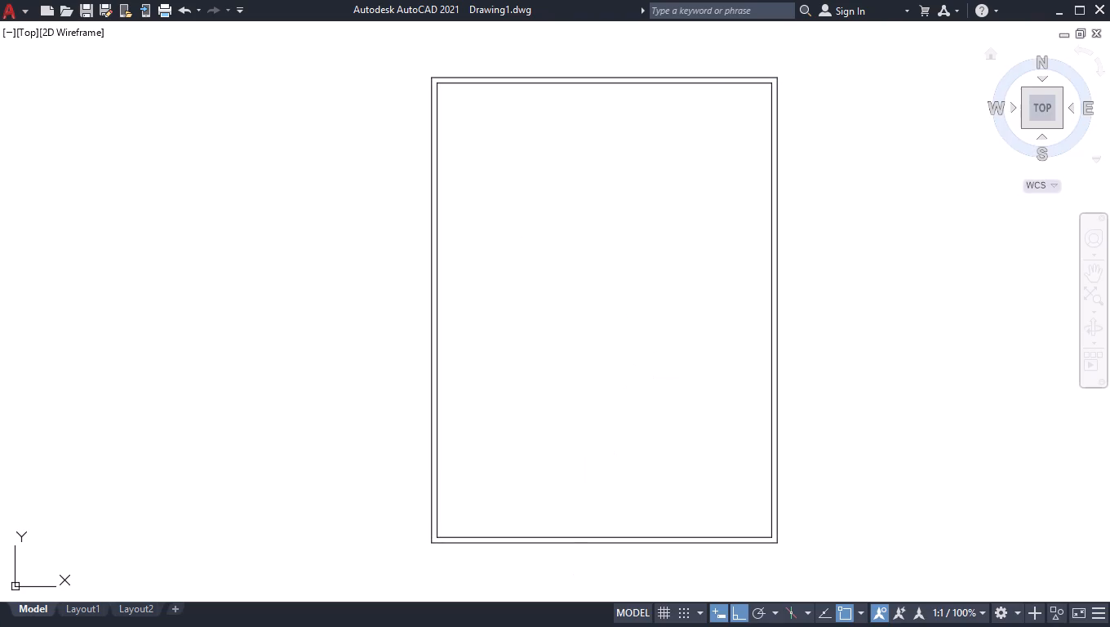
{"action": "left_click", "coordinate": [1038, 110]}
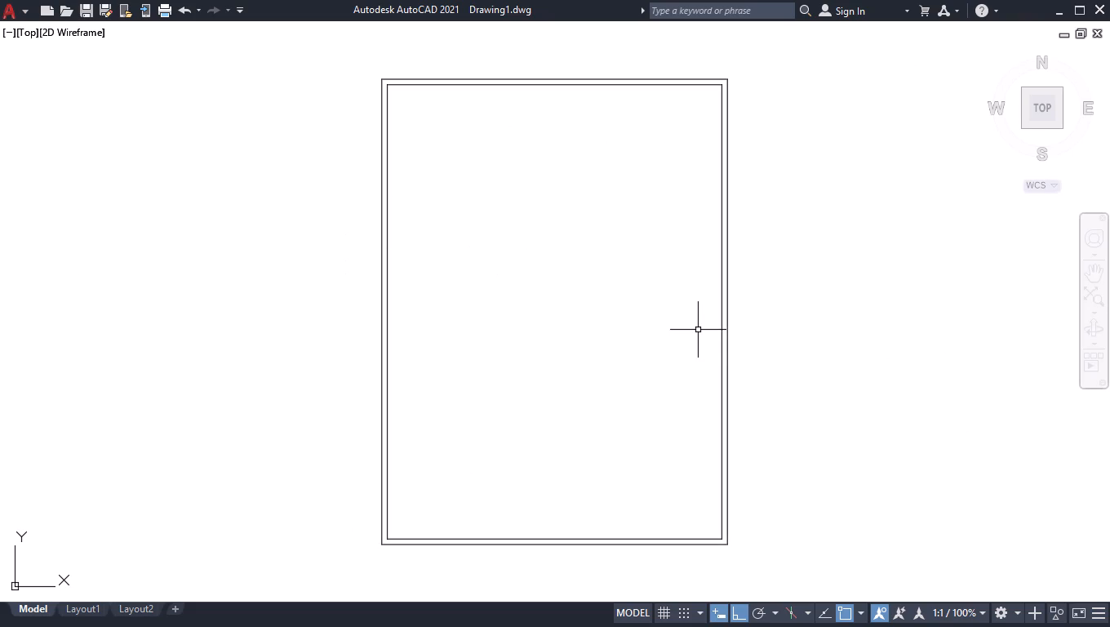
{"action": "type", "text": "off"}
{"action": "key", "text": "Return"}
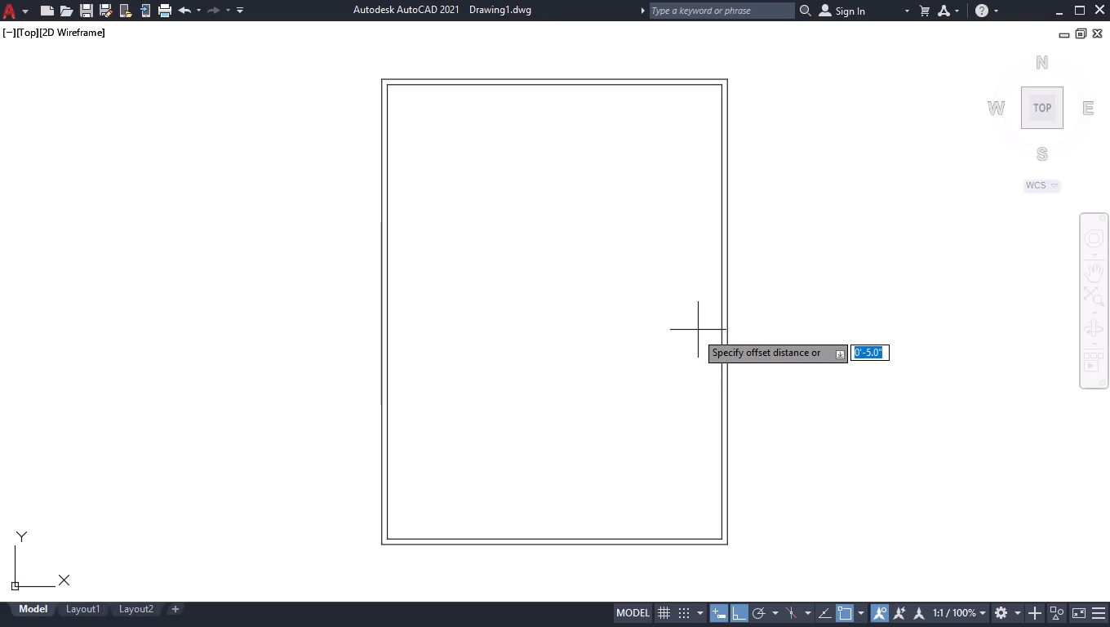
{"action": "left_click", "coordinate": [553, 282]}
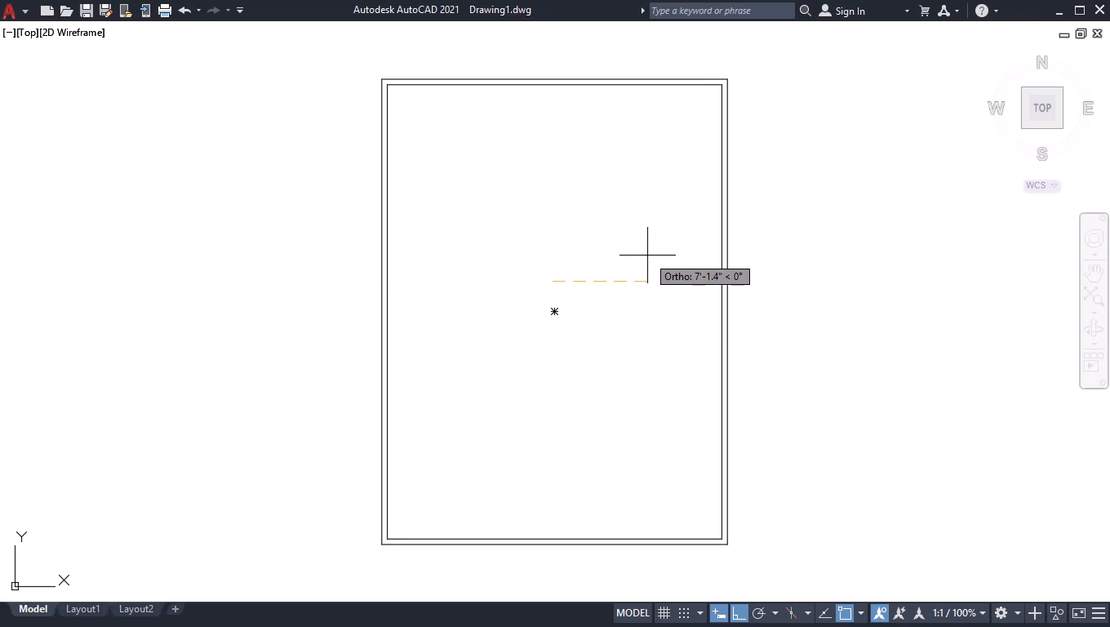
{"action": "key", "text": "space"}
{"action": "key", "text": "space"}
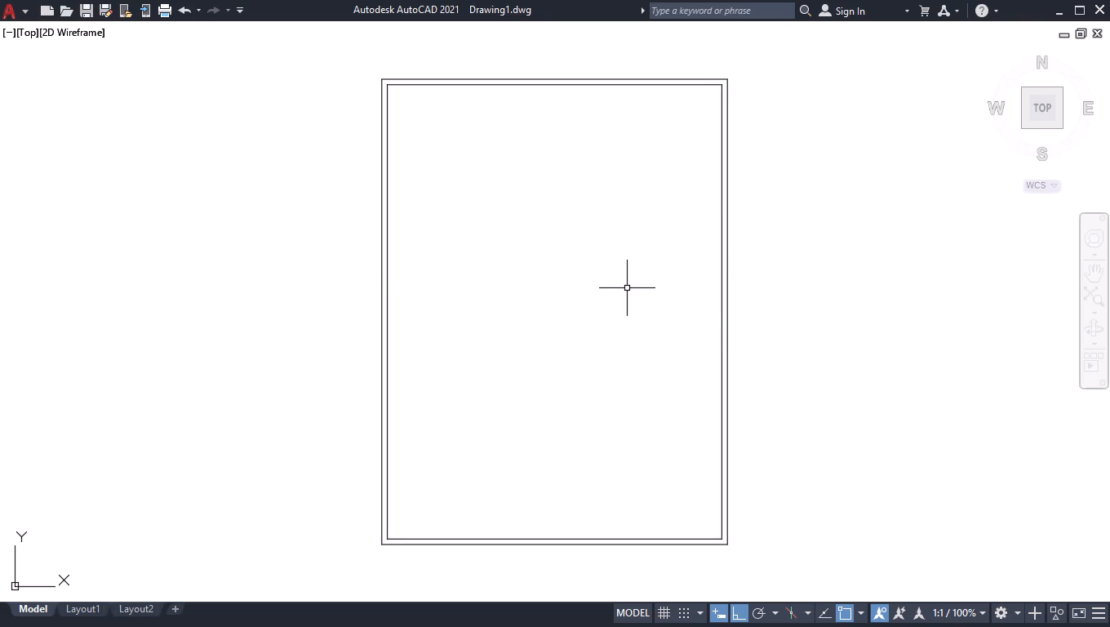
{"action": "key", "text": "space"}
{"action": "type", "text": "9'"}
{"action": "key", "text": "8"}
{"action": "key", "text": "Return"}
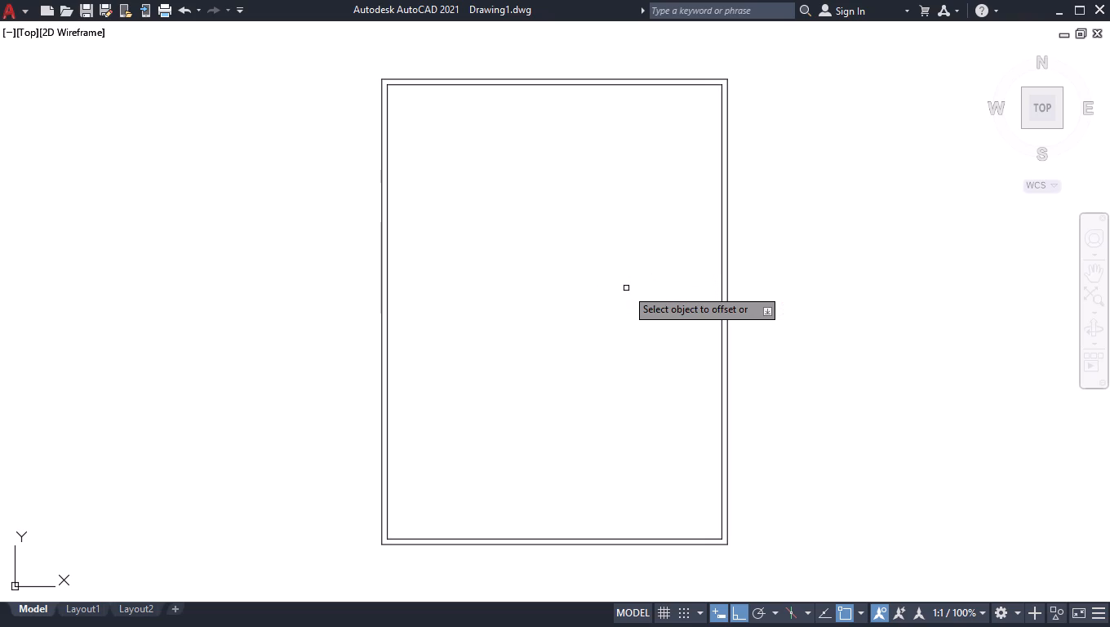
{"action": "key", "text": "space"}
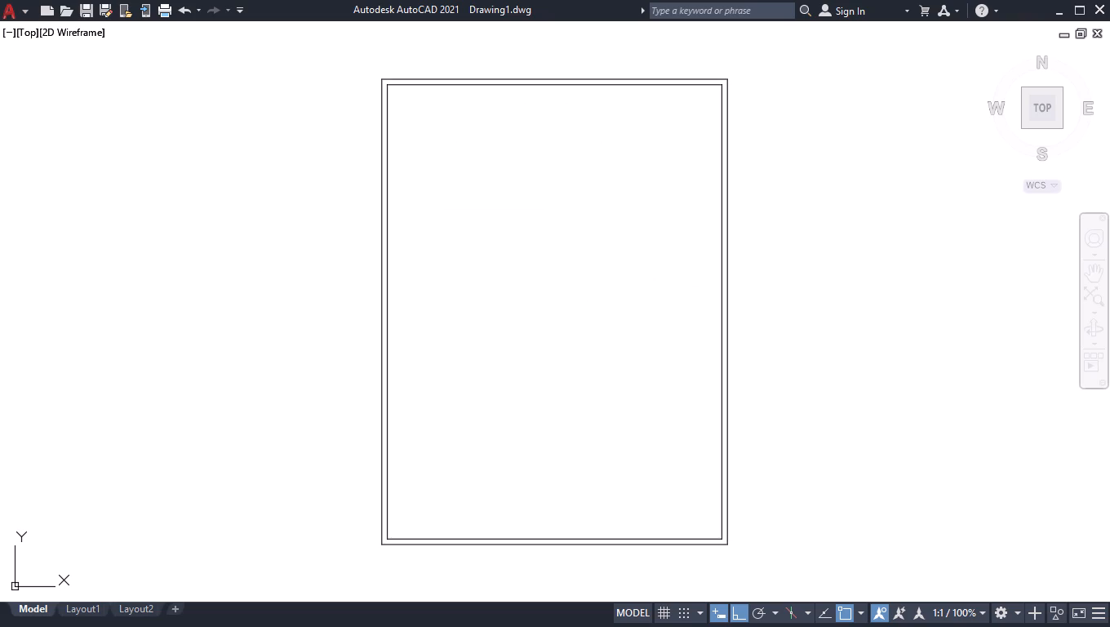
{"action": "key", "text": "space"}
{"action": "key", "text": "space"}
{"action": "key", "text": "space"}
Explode both the outer and the inner wall rectangles into separate lines.
{"action": "type", "text": "expl"}
{"action": "key", "text": "o"}
{"action": "key", "text": "Return"}
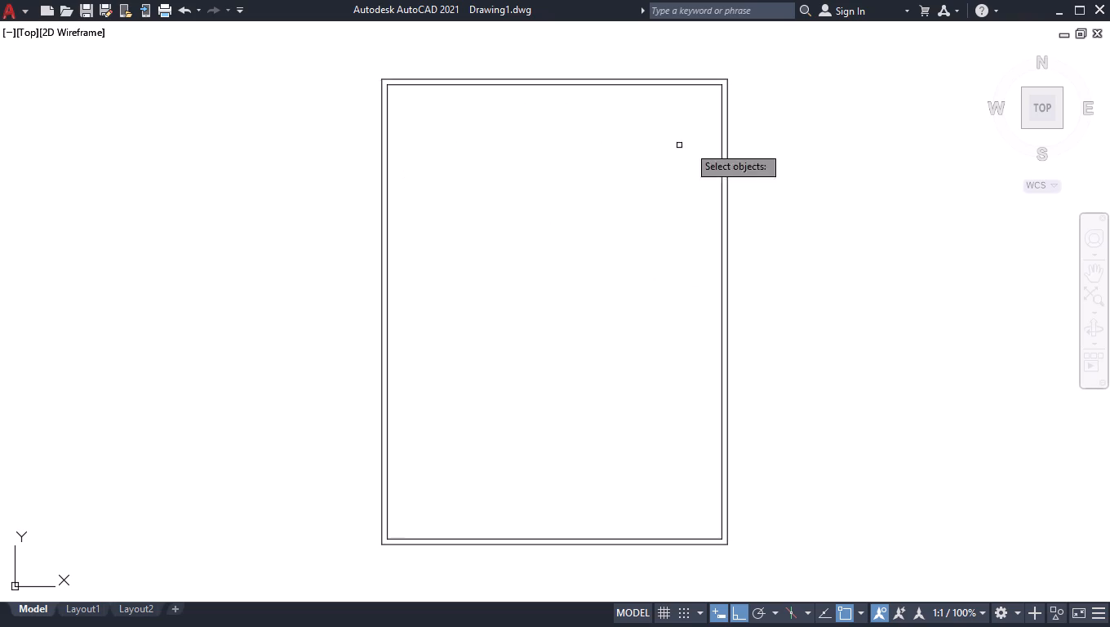
{"action": "left_click_drag", "start_coordinate": [784, 142], "coordinate": [779, 153]}
{"action": "left_click", "coordinate": [642, 238]}
{"action": "key", "text": "Return"}
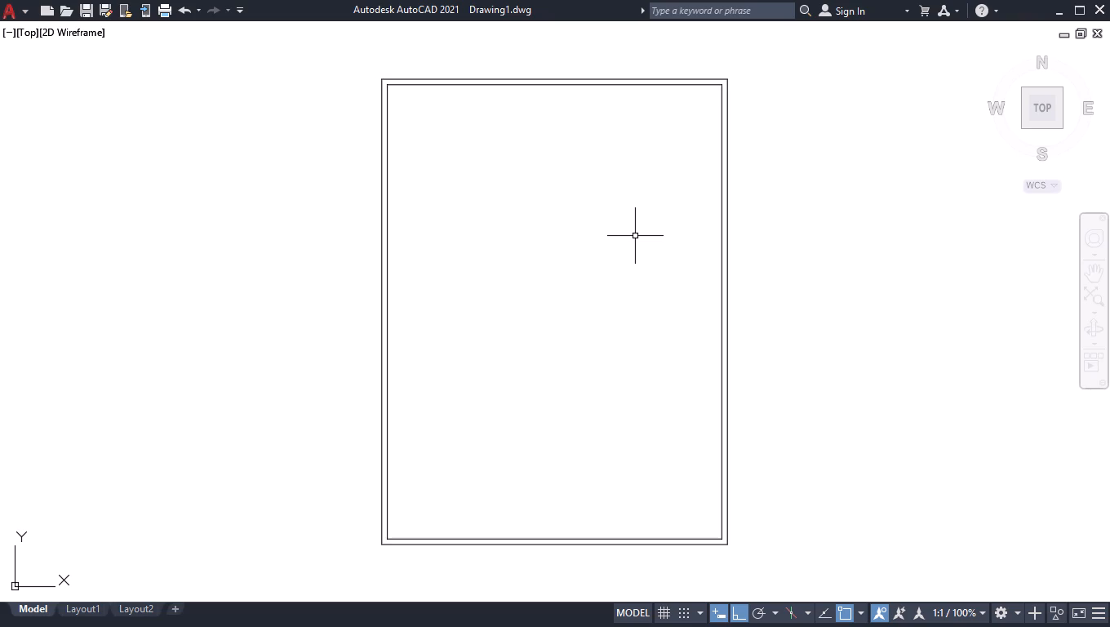
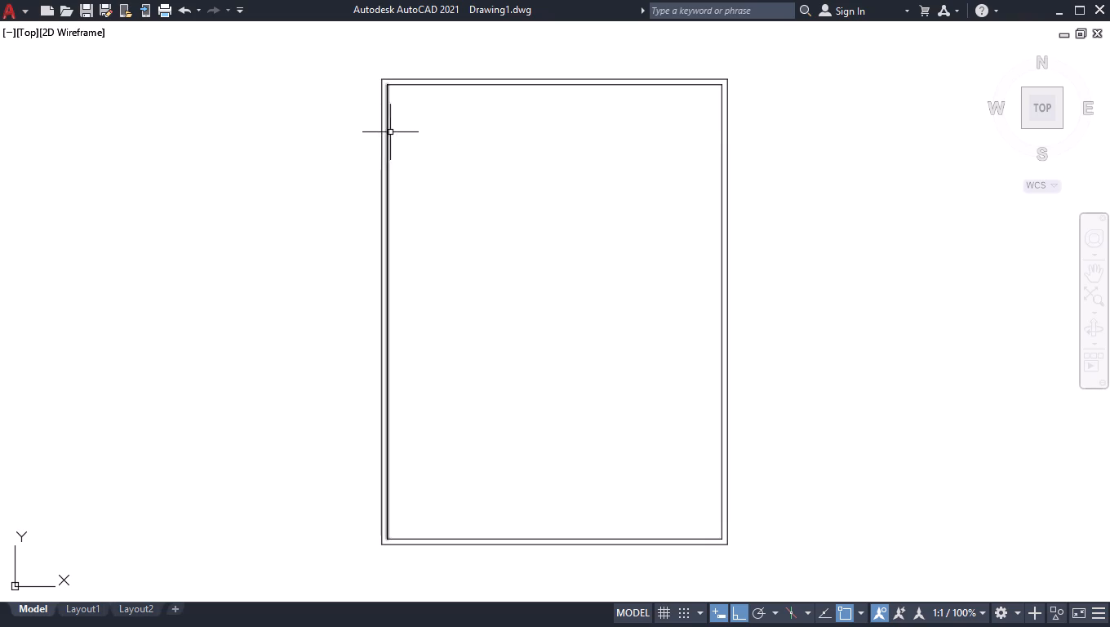
Offset the left inner wall line 9'8" into the plan and offset the new line another 5" to form the first partition.
{"action": "type", "text": "off"}
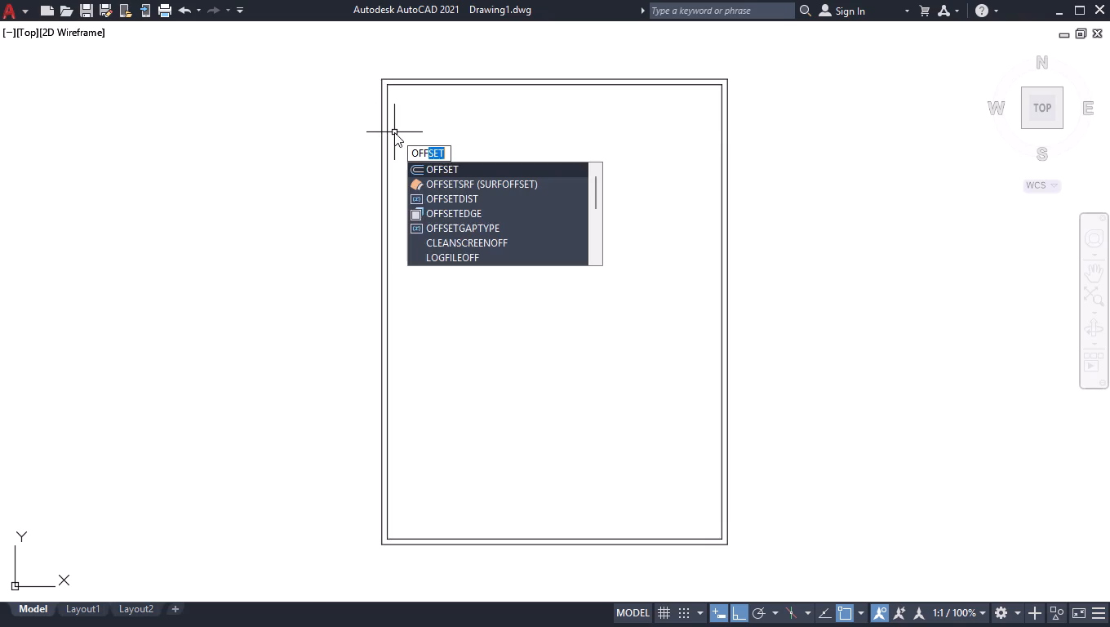
{"action": "key", "text": "Return"}
{"action": "type", "text": "9'"}
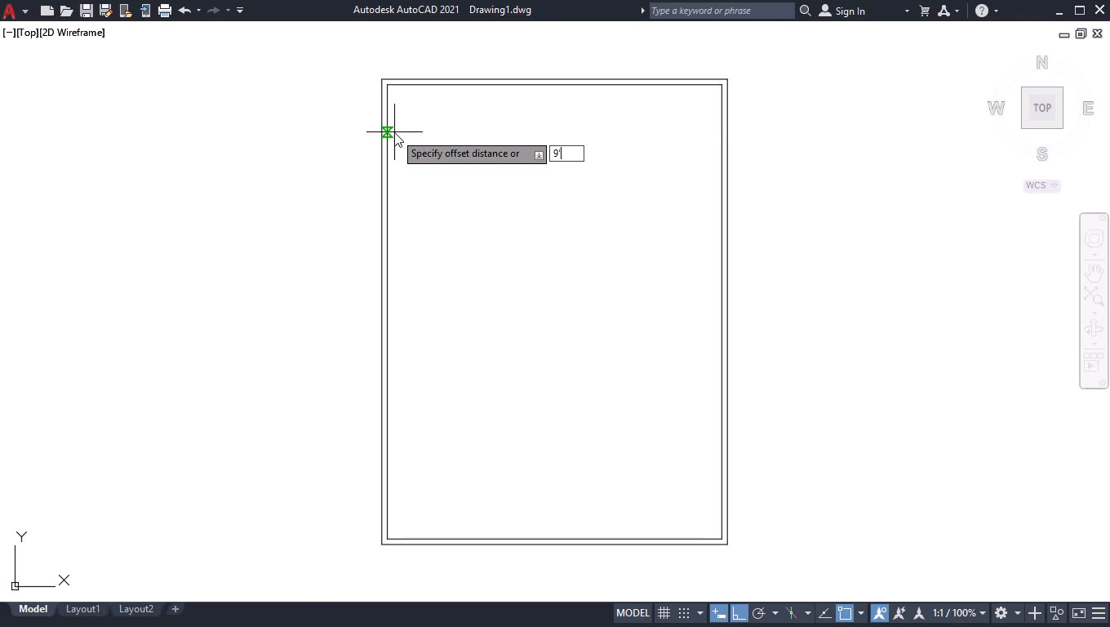
{"action": "key", "text": "8"}
{"action": "key", "text": "Return"}
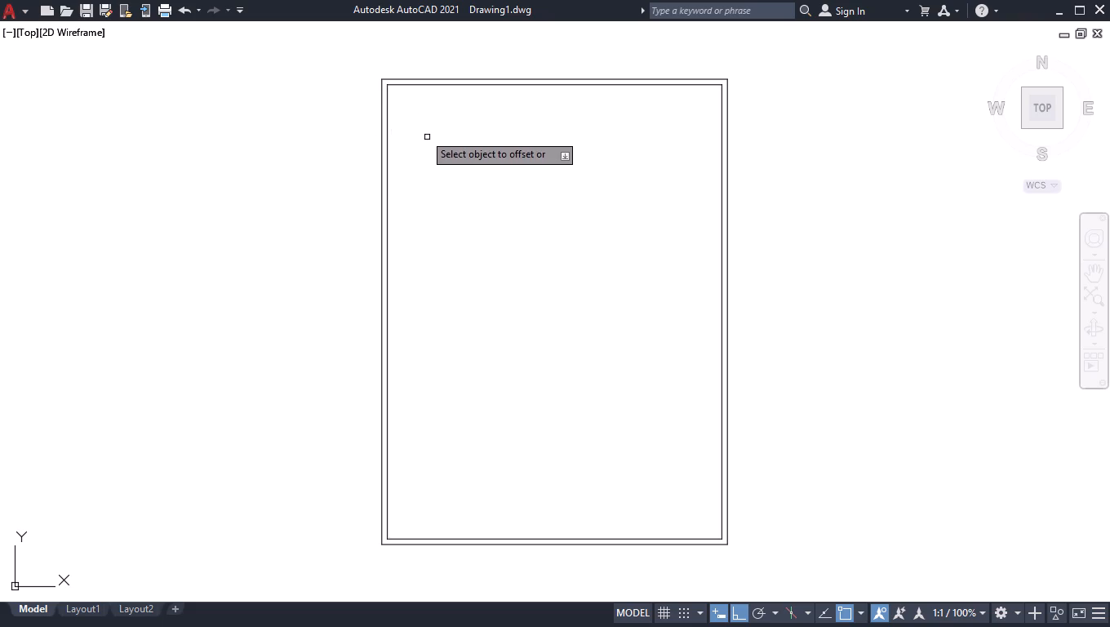
{"action": "left_click", "coordinate": [387, 185]}
{"action": "left_click", "coordinate": [503, 194]}
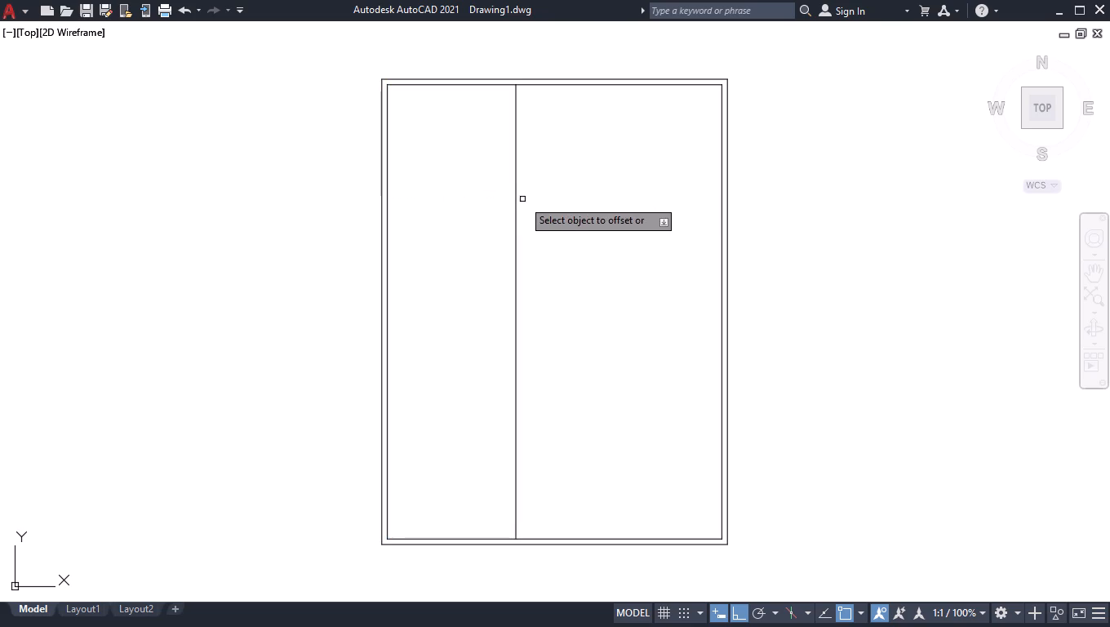
{"action": "left_click", "coordinate": [514, 203]}
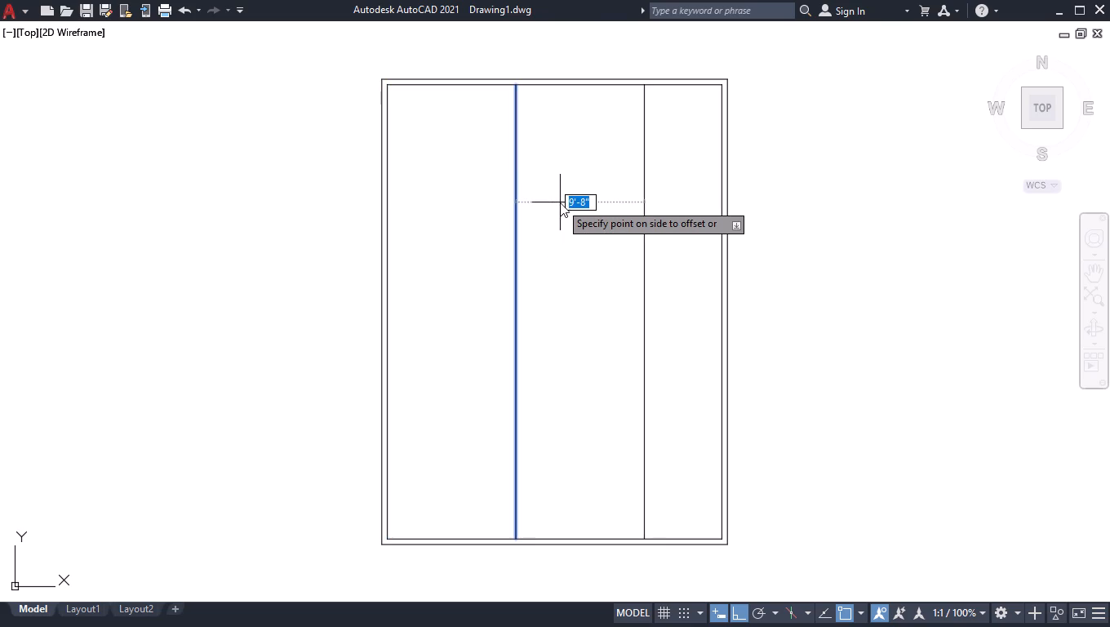
{"action": "key", "text": "5"}
{"action": "key", "text": "Return"}
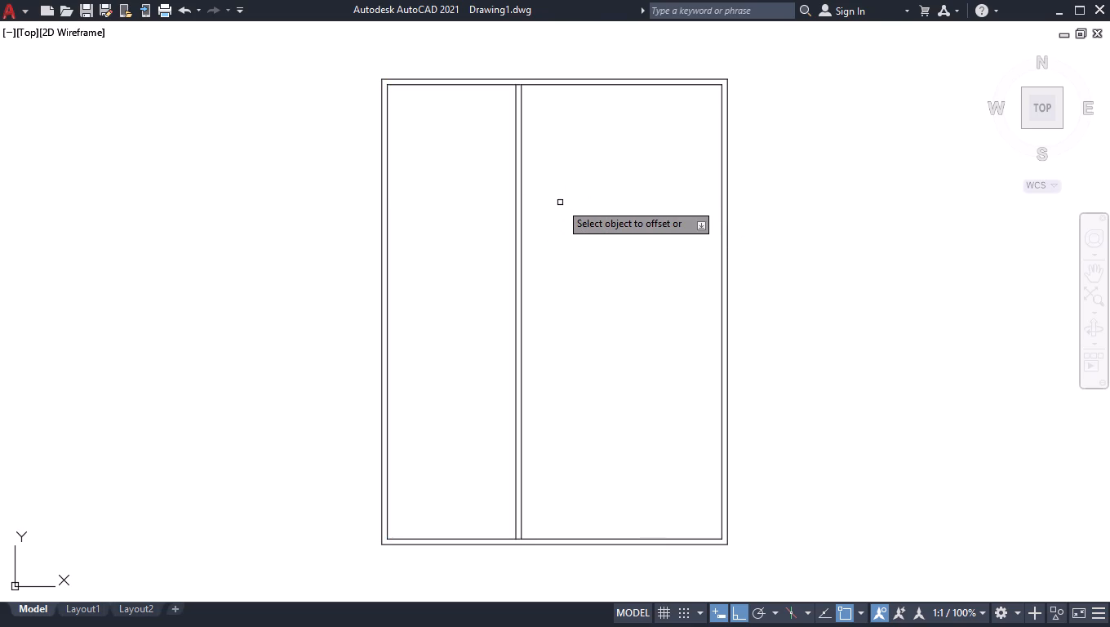
Offset the first partition's right face 5' to the right, plus another 5", to form the second vertical partition.
{"action": "left_click", "coordinate": [521, 220]}
{"action": "key", "text": "5"}
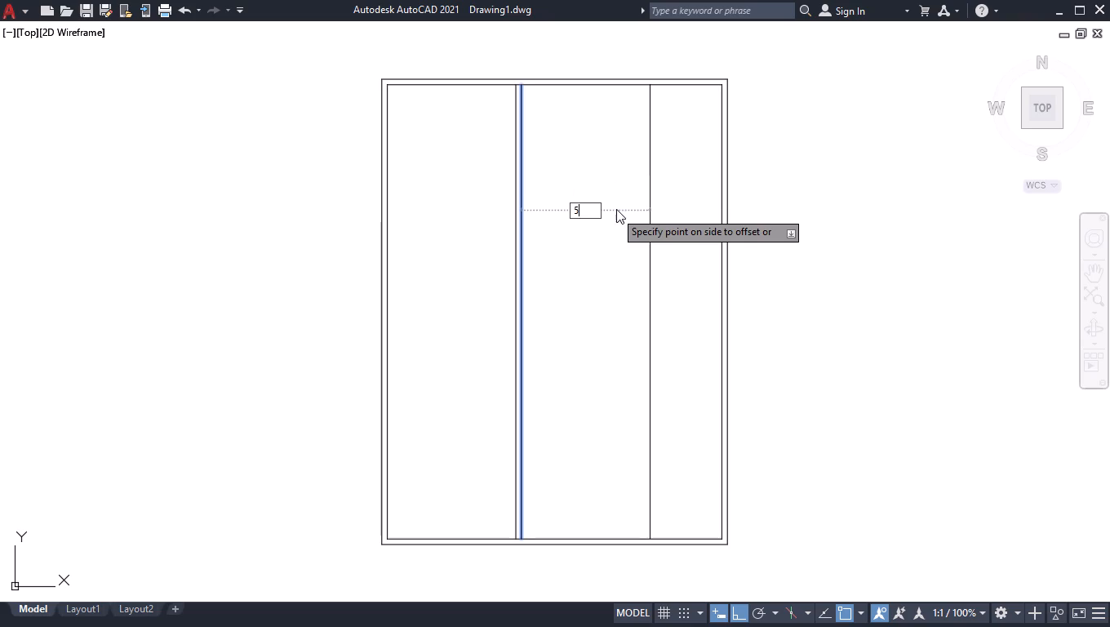
{"action": "key", "text": "apostrophe"}
{"action": "key", "text": "Return"}
{"action": "left_click", "coordinate": [590, 211]}
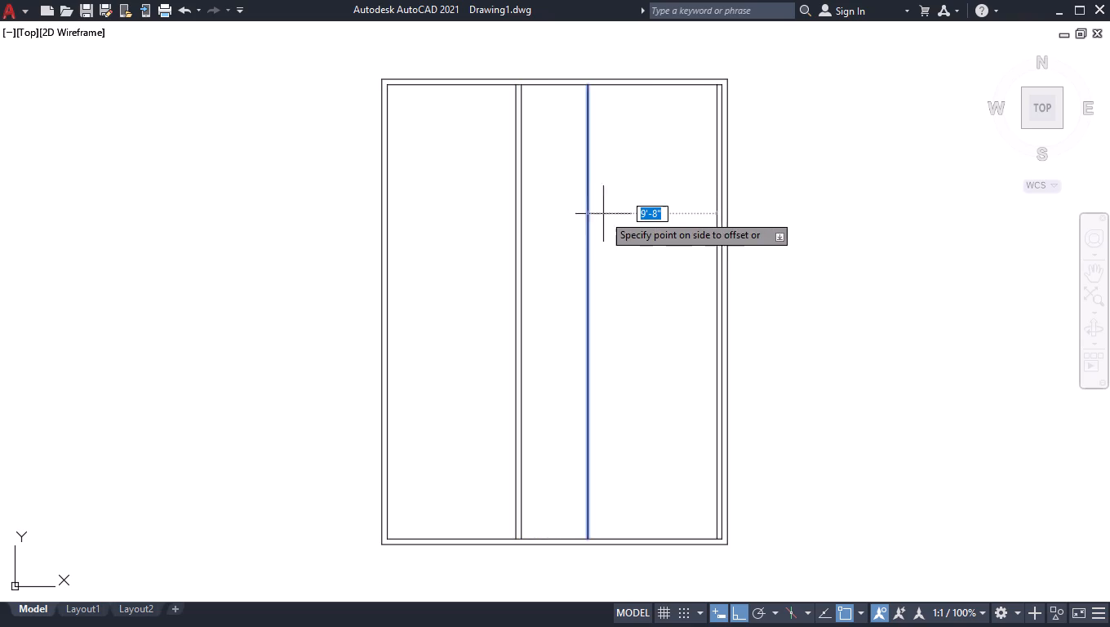
{"action": "key", "text": "5"}
{"action": "key", "text": "Return"}
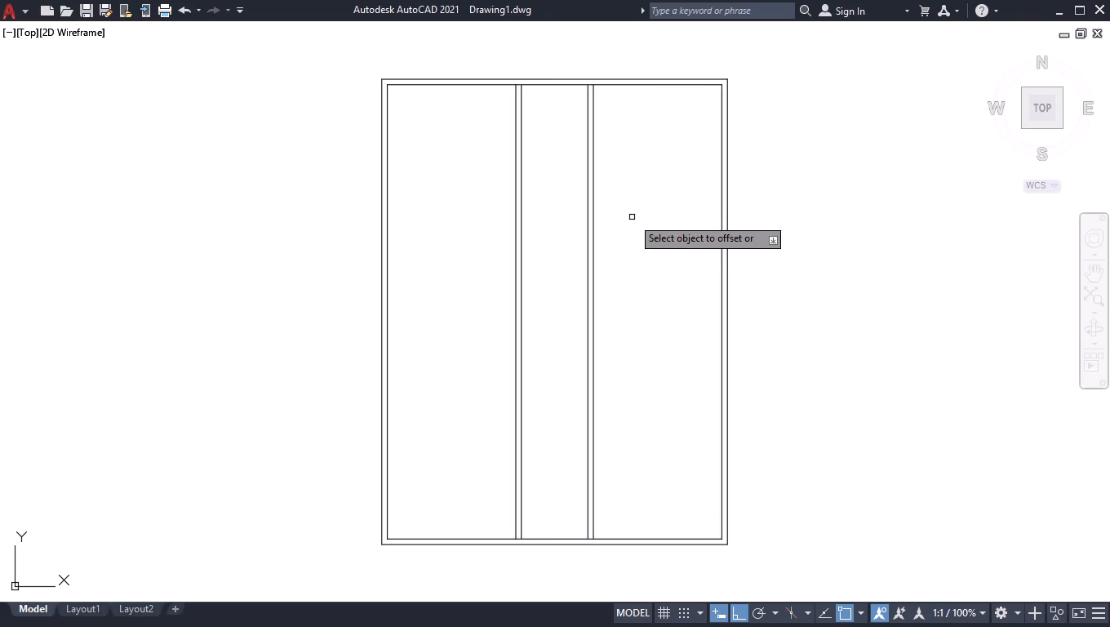
{"action": "key", "text": "space"}
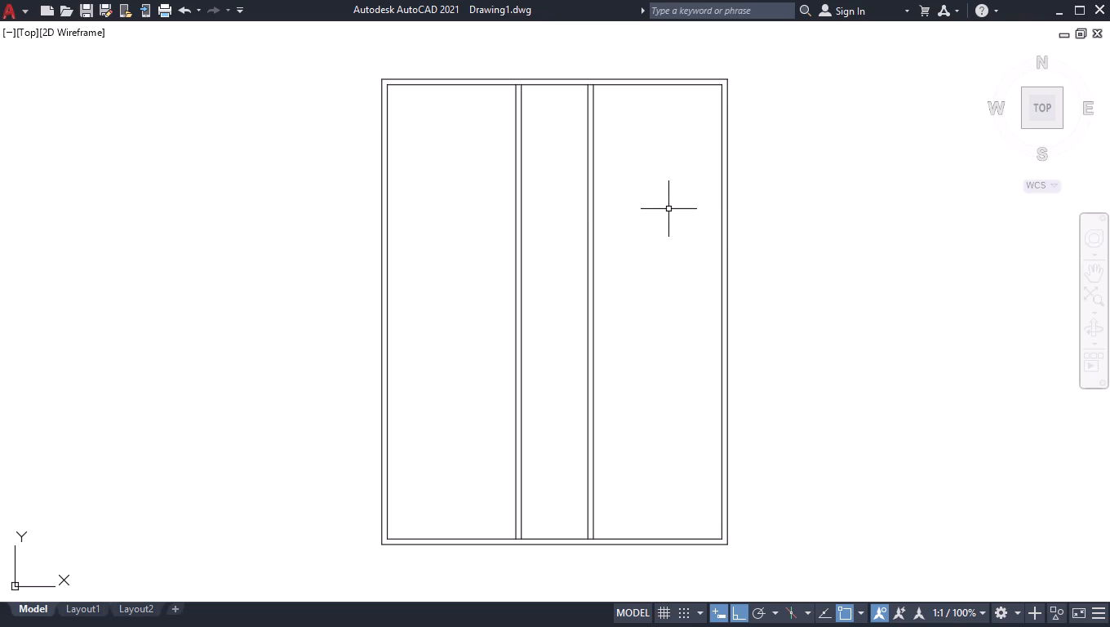
Break the top inner wall line at the two partition faces that border the narrow middle strip.
{"action": "type", "text": "br"}
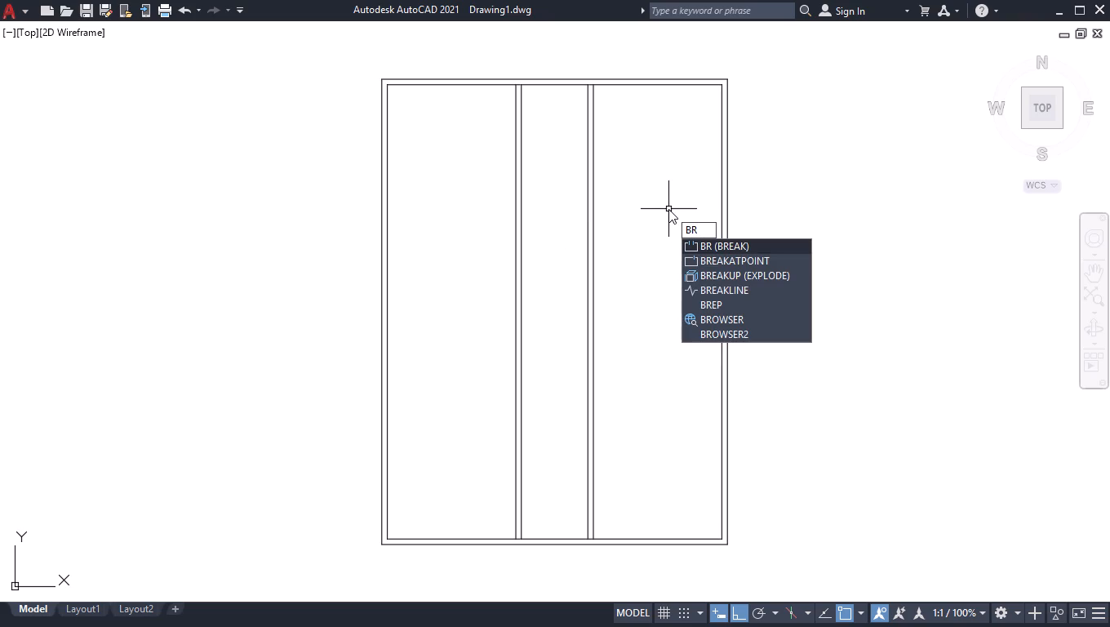
{"action": "key", "text": "Down"}
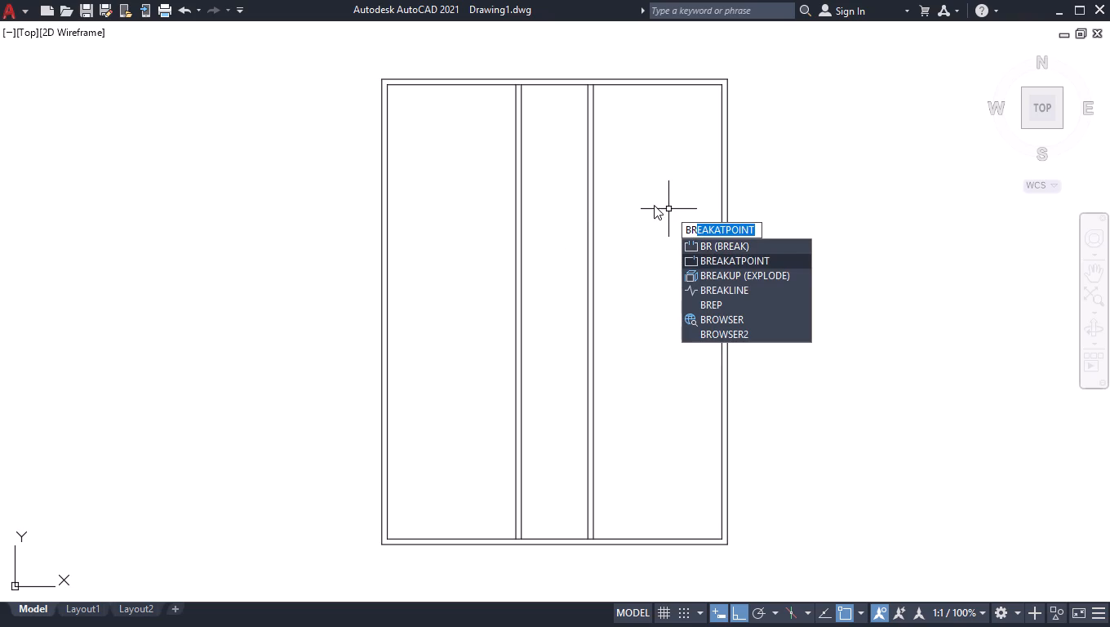
{"action": "key", "text": "Return"}
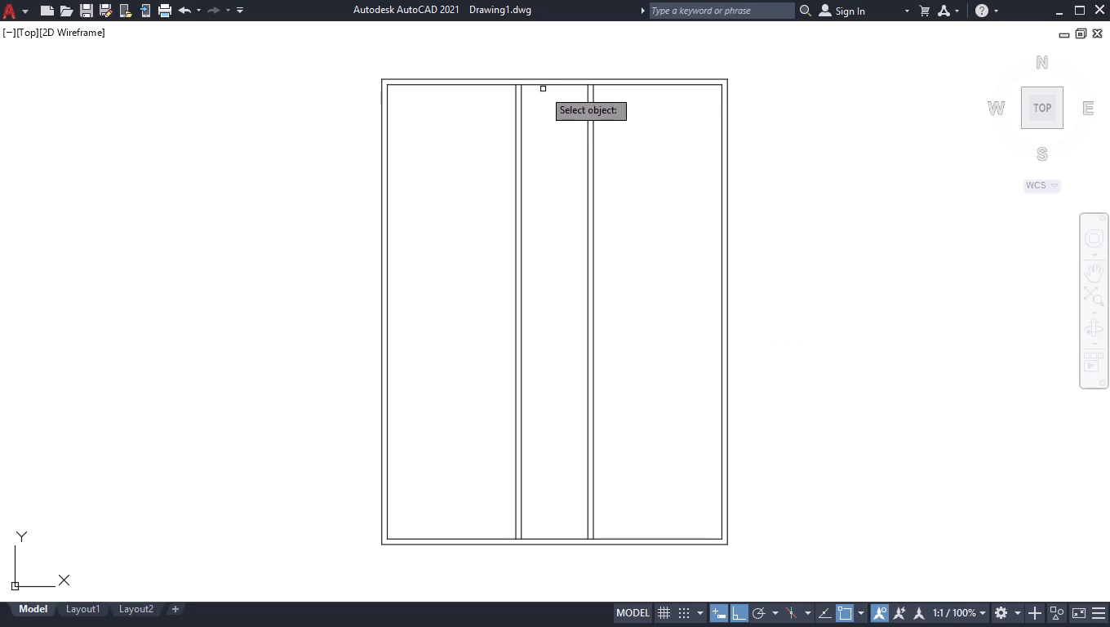
{"action": "left_click", "coordinate": [542, 86]}
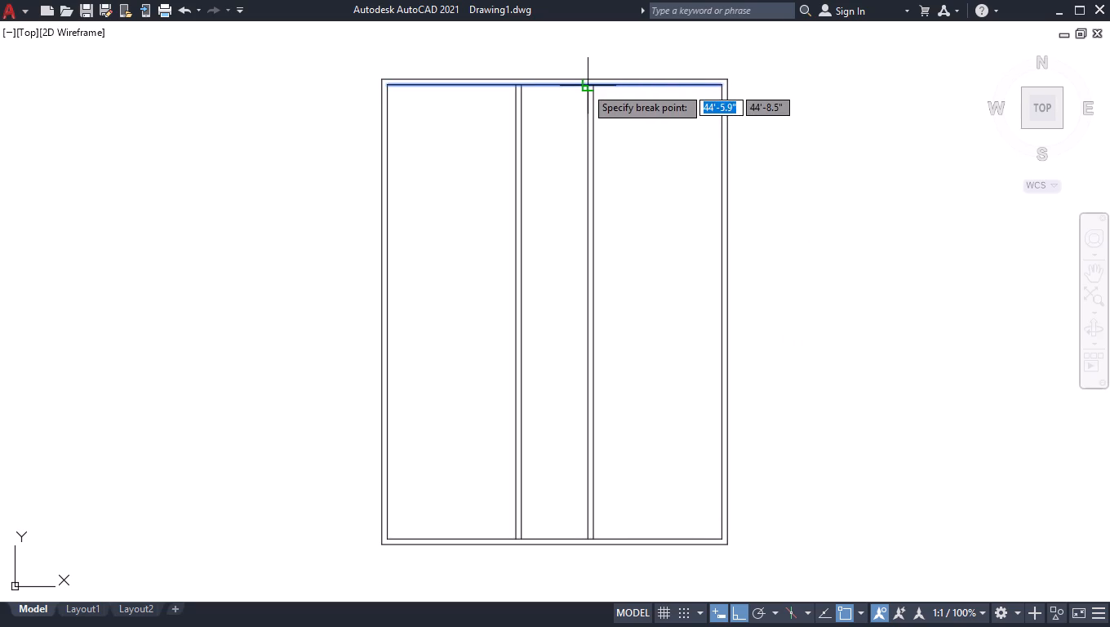
{"action": "left_click", "coordinate": [585, 87]}
{"action": "key", "text": "space"}
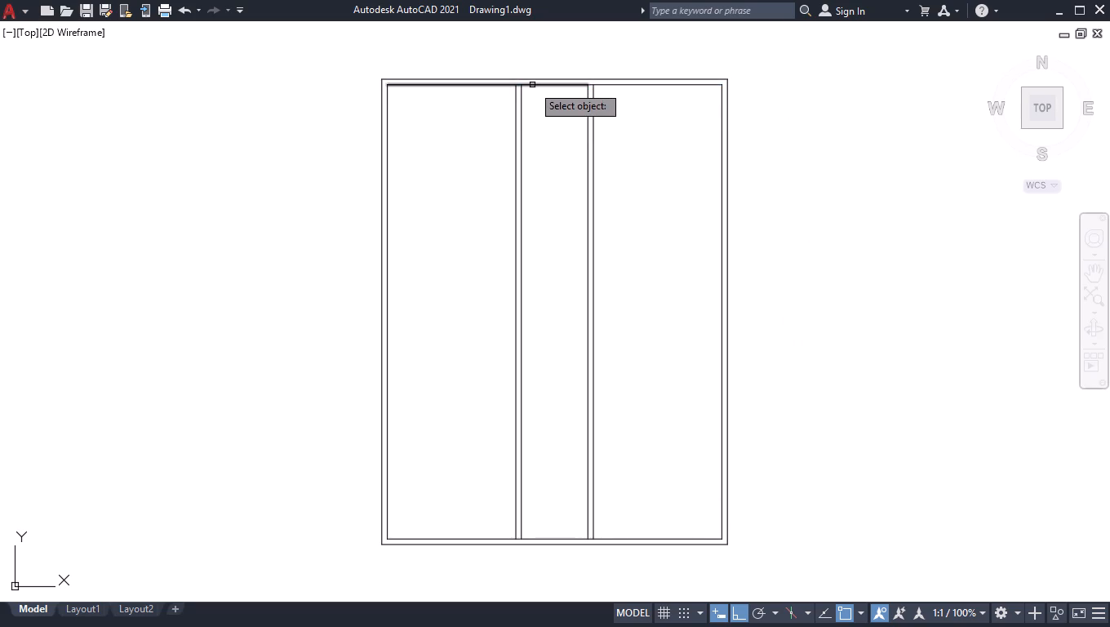
{"action": "left_click", "coordinate": [532, 85]}
{"action": "left_click", "coordinate": [520, 87]}
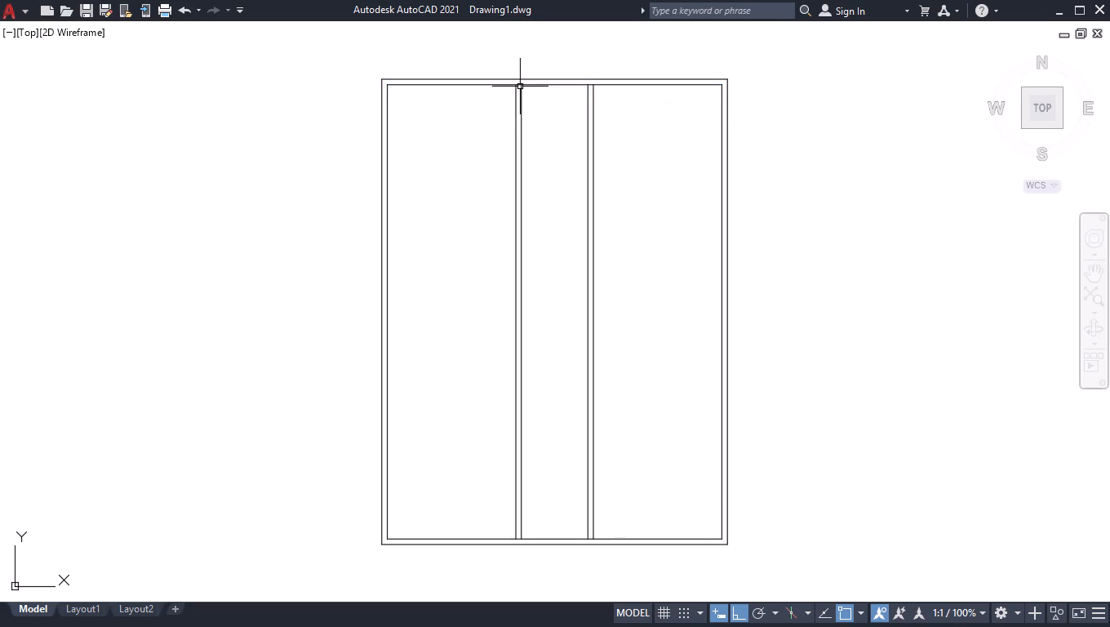
Offset the middle segment of the top inner wall line 5'10" downward, plus another 5", to form the first cross wall.
{"action": "type", "text": "off"}
{"action": "key", "text": "Return"}
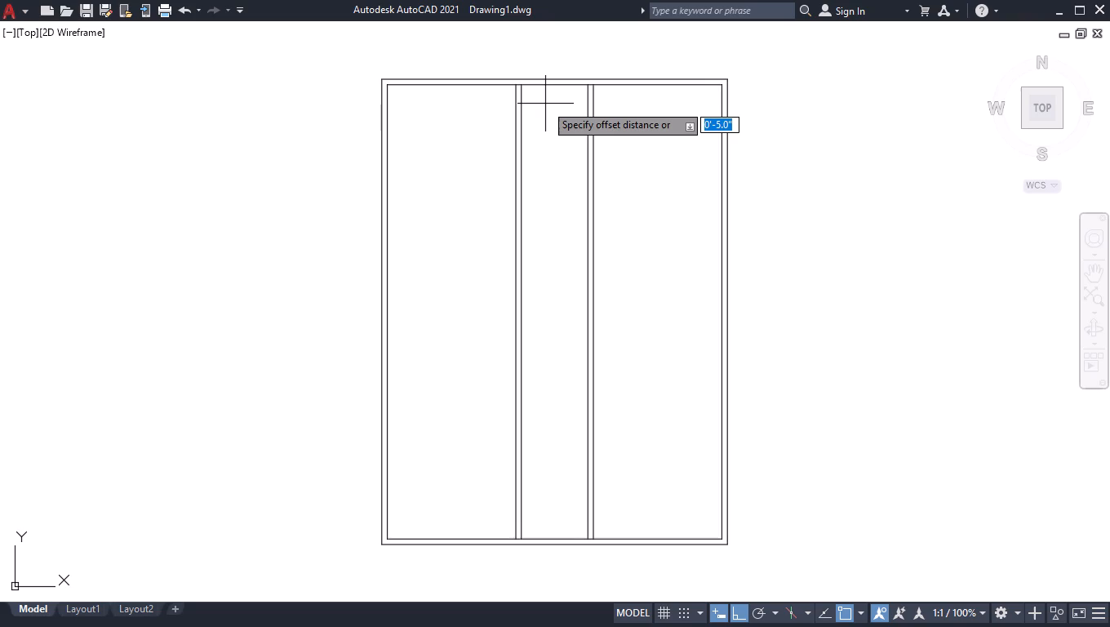
{"action": "type", "text": "5'10"}
{"action": "key", "text": "Return"}
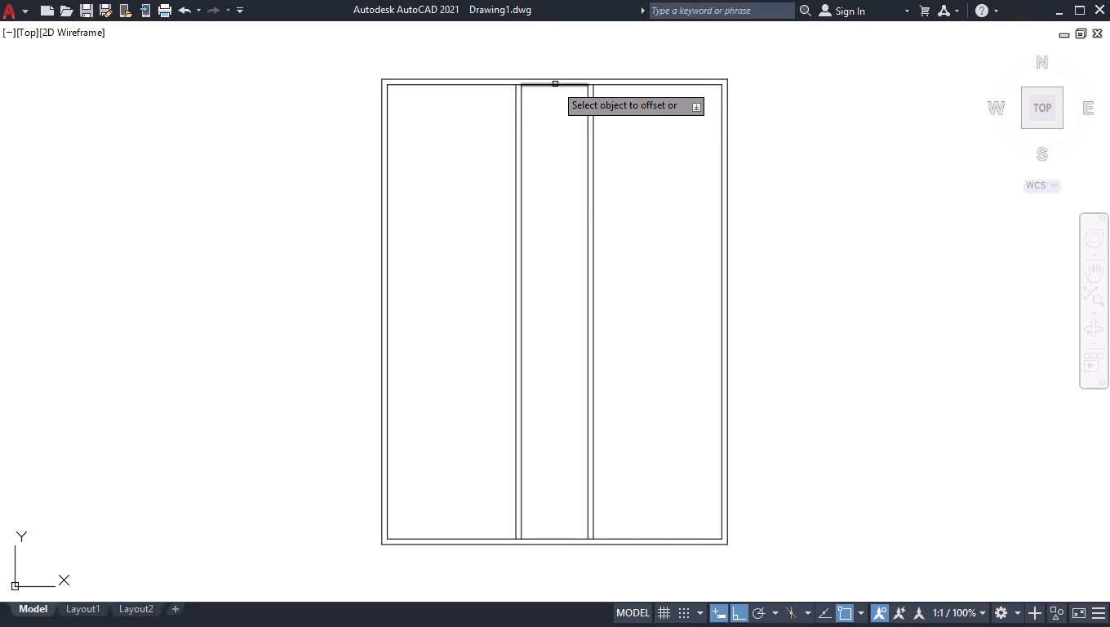
{"action": "left_click", "coordinate": [555, 84]}
{"action": "left_click", "coordinate": [558, 176]}
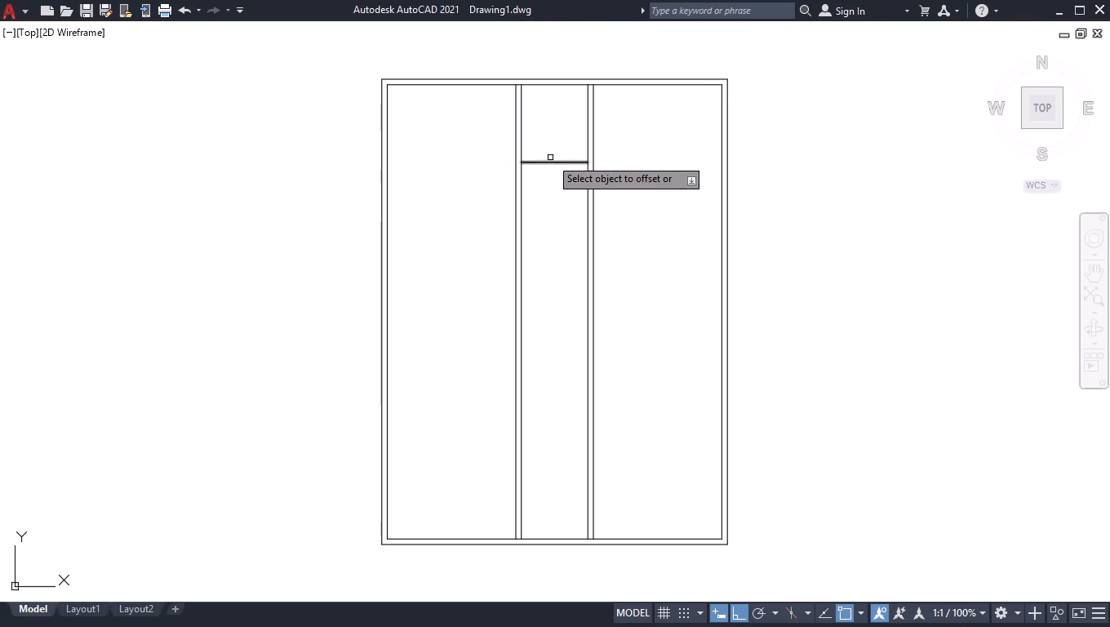
{"action": "left_click", "coordinate": [553, 162]}
{"action": "key", "text": "5"}
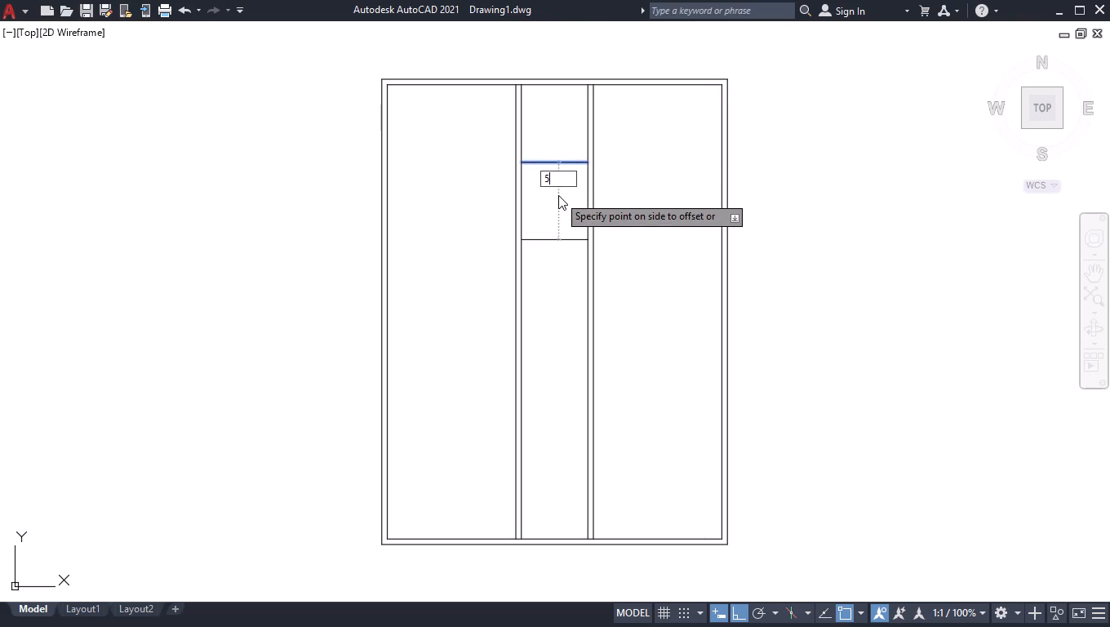
{"action": "key", "text": "Return"}
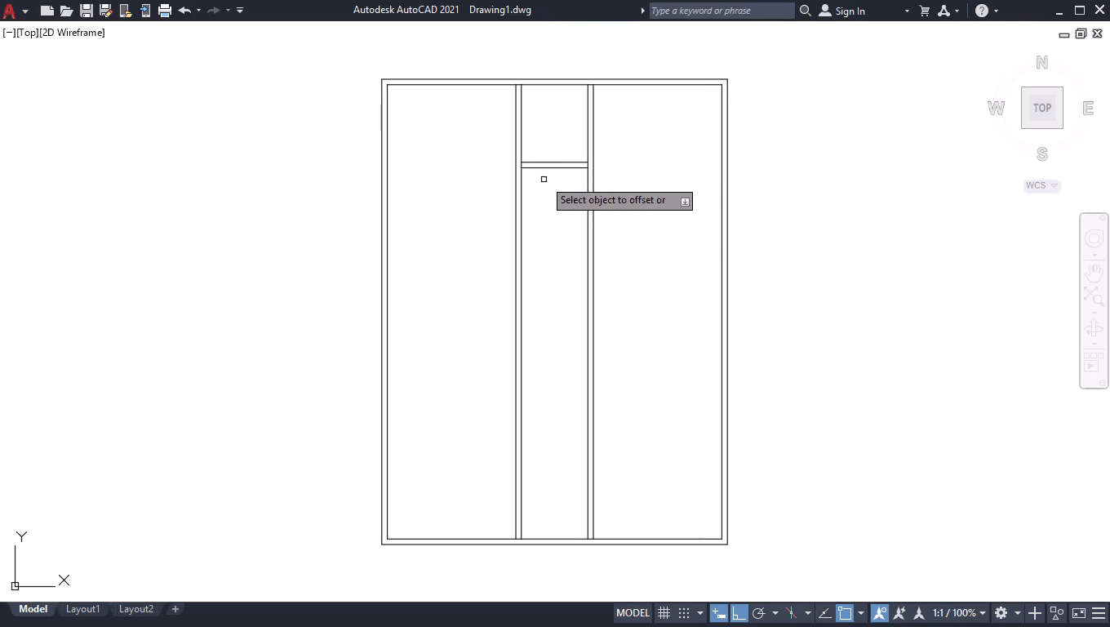
Offset the first cross wall's lower face 5'10" downward, plus another 5", to form a second cross wall in the middle strip.
{"action": "left_click", "coordinate": [544, 167]}
{"action": "left_click", "coordinate": [541, 229]}
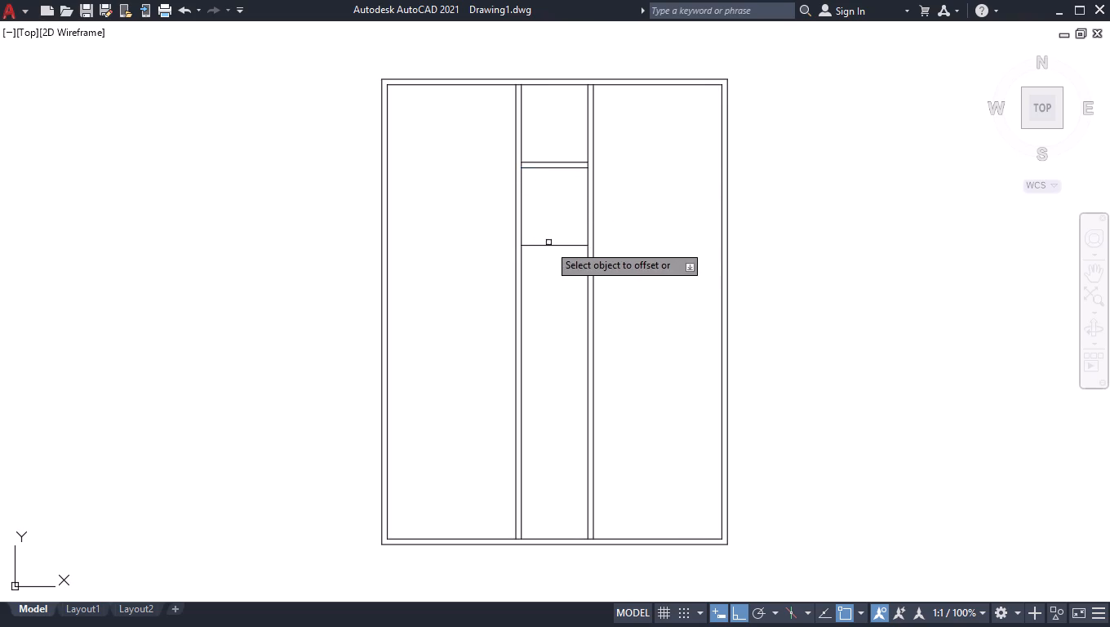
{"action": "left_click", "coordinate": [555, 246]}
{"action": "key", "text": "5"}
{"action": "key", "text": "Return"}
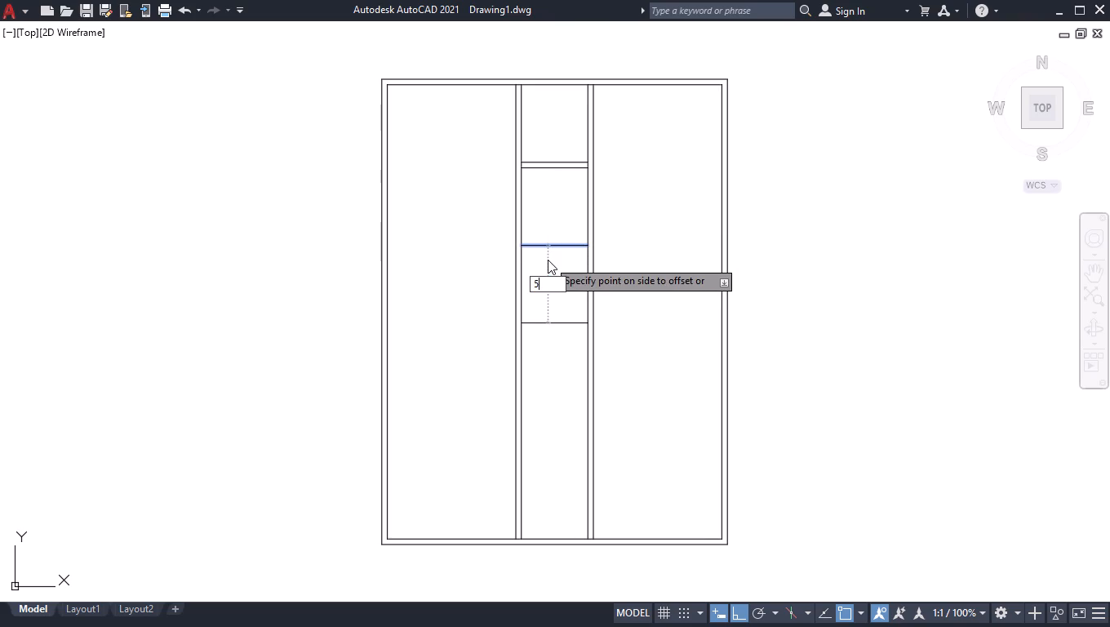
Offset the left segment of the top inner wall line 12' downward across the left room.
{"action": "left_click", "coordinate": [451, 84]}
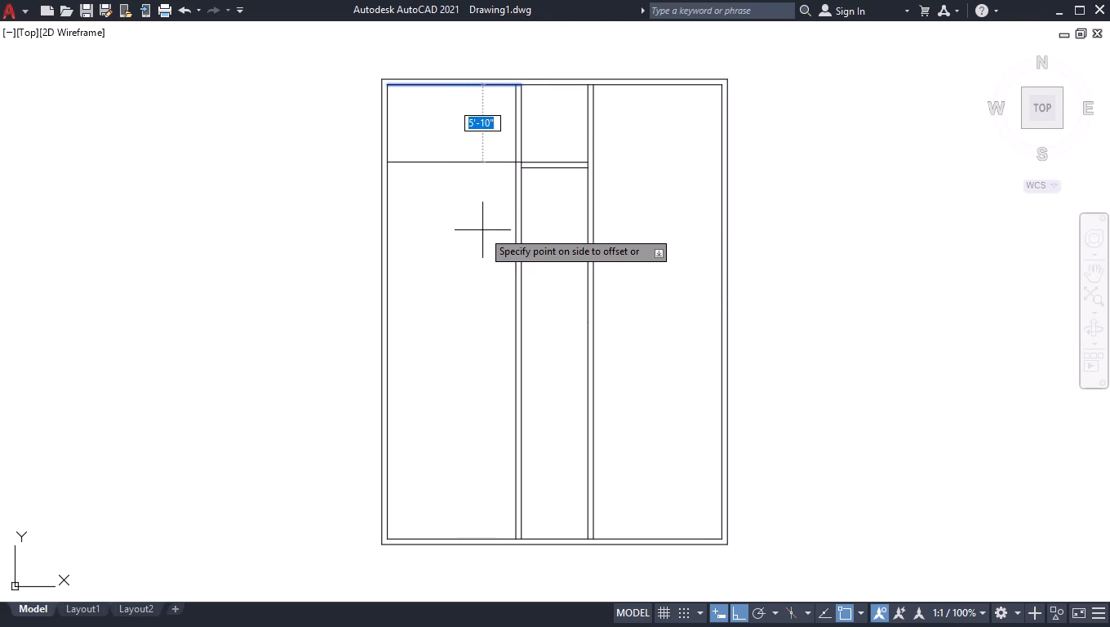
{"action": "type", "text": "12"}
{"action": "key", "text": "apostrophe"}
{"action": "key", "text": "Return"}
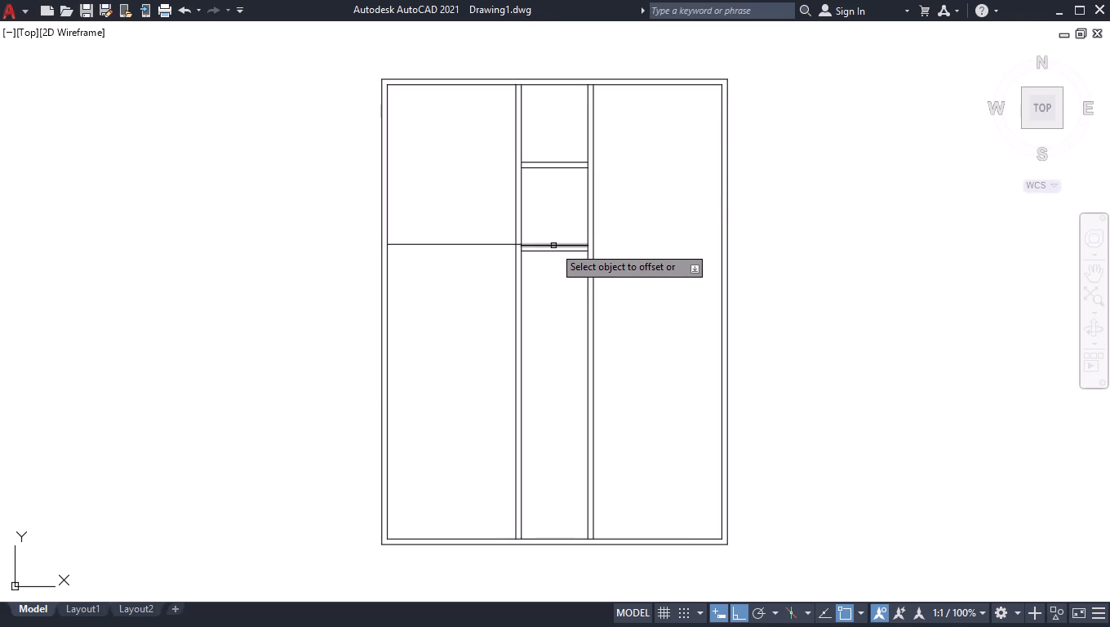
{"action": "scroll", "coordinate": [554, 247], "scroll_direction": "up", "scroll_amount": 2}
{"action": "key", "text": "space"}
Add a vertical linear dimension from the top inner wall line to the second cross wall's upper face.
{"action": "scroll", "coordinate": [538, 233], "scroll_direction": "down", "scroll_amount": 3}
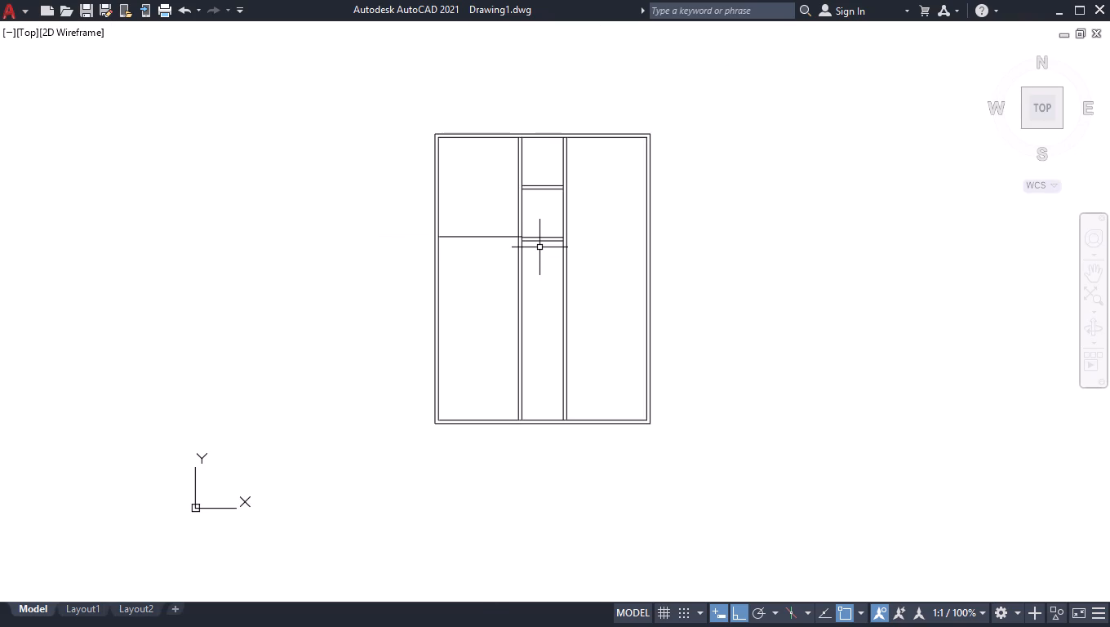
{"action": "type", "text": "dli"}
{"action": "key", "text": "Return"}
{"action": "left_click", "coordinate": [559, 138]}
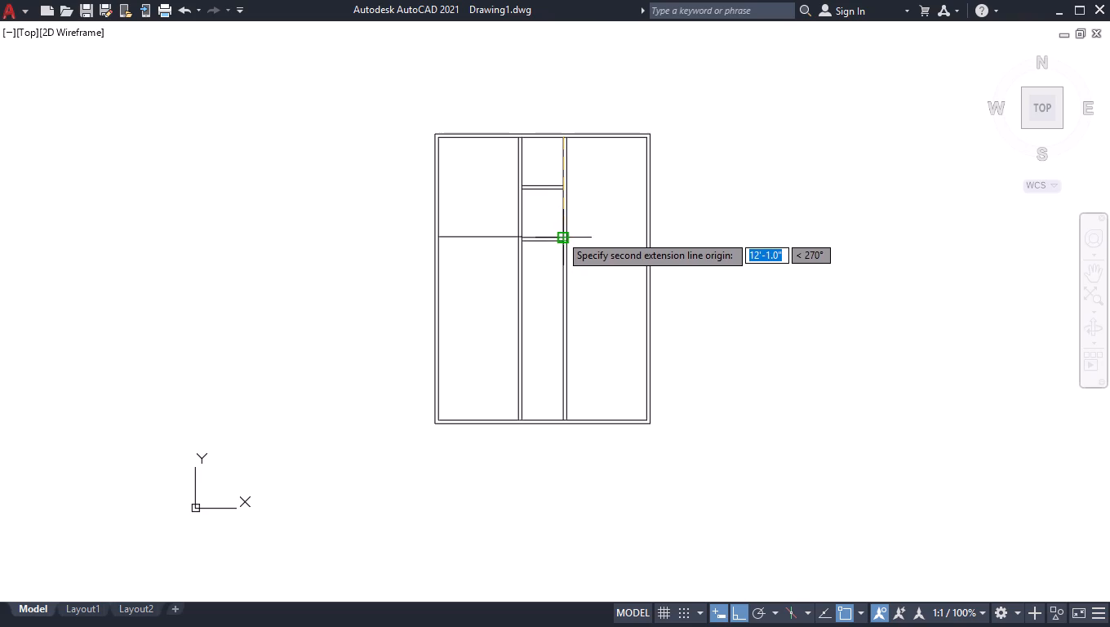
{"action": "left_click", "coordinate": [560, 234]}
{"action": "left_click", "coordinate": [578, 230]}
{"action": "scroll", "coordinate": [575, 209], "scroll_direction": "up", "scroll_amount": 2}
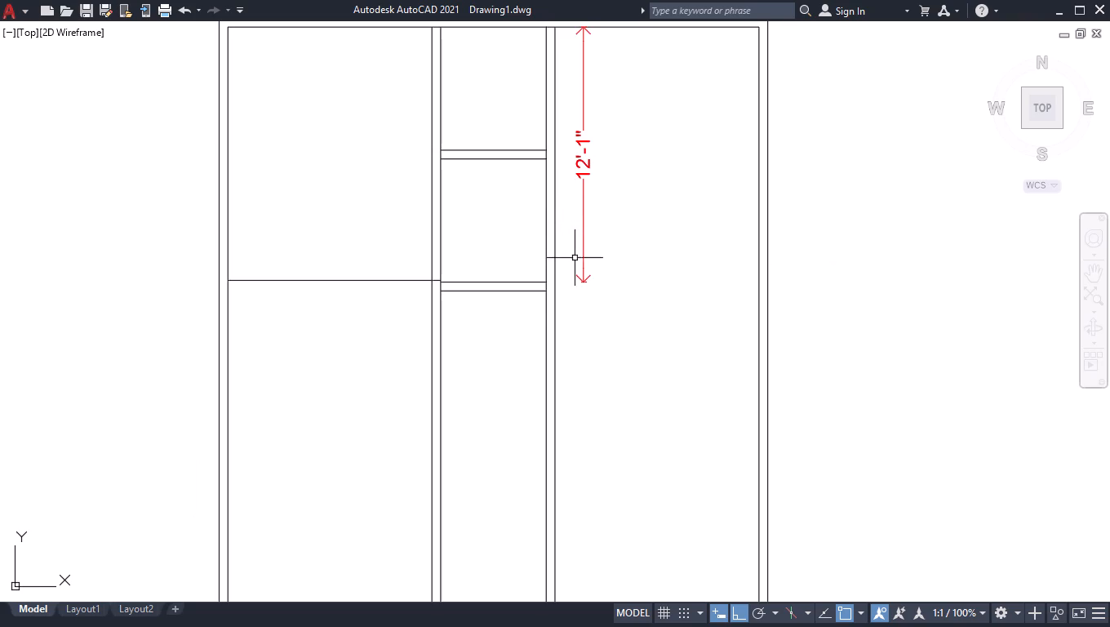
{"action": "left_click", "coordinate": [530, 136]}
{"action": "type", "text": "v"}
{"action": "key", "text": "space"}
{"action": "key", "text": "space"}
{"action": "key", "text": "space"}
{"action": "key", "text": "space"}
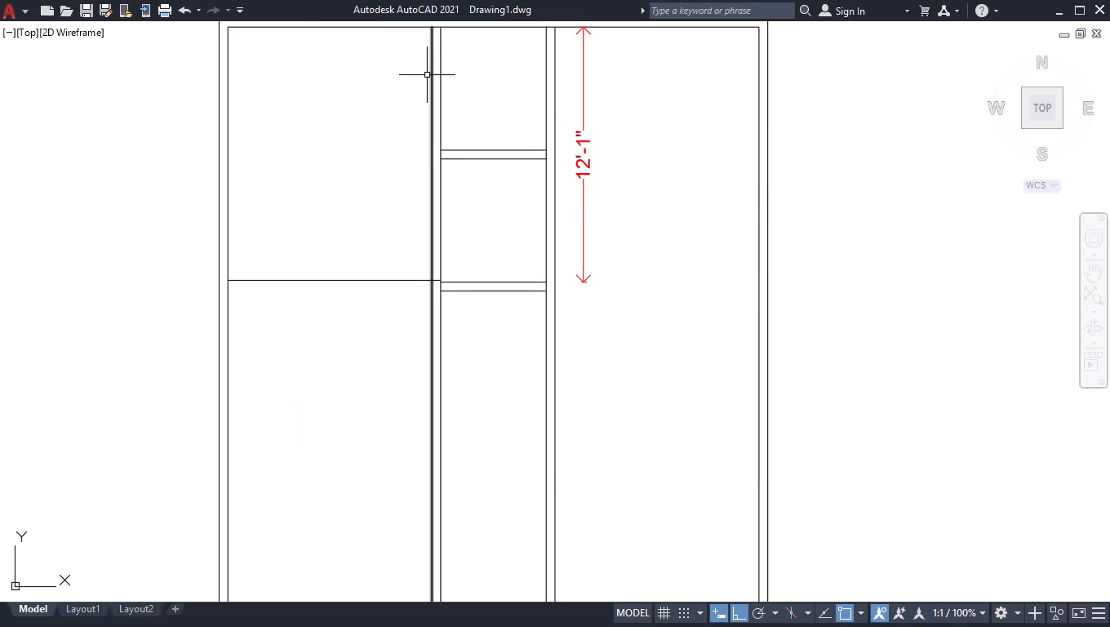
Measure the clear width and wall thickness around the first cross wall with the quick measure command.
{"action": "type", "text": "meas"}
{"action": "key", "text": "Return"}
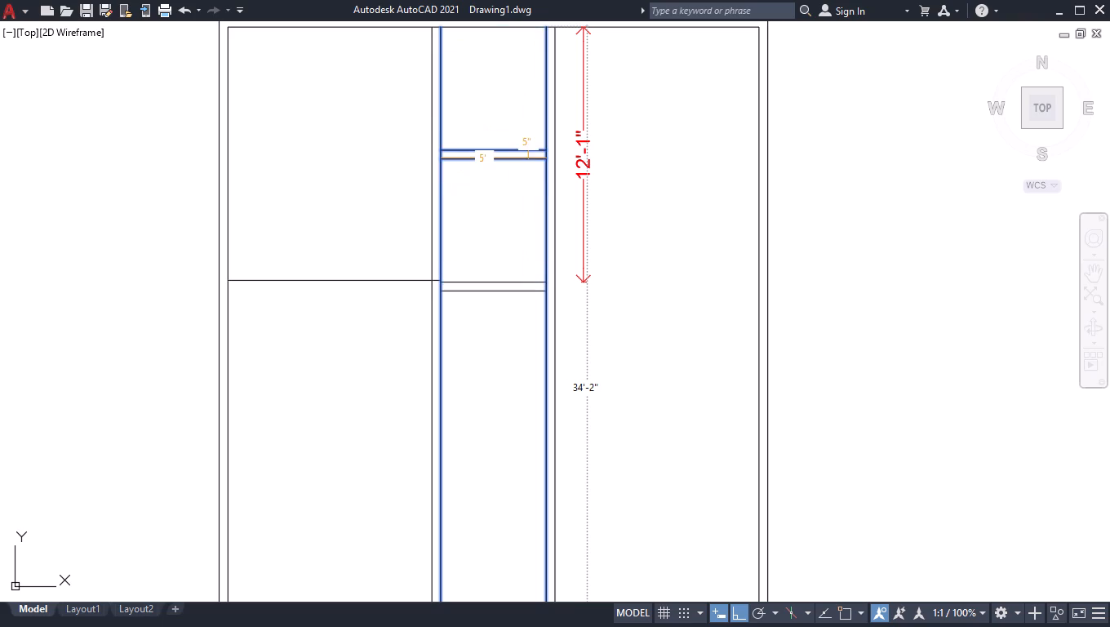
{"action": "scroll", "coordinate": [528, 146], "scroll_direction": "up", "scroll_amount": 2}
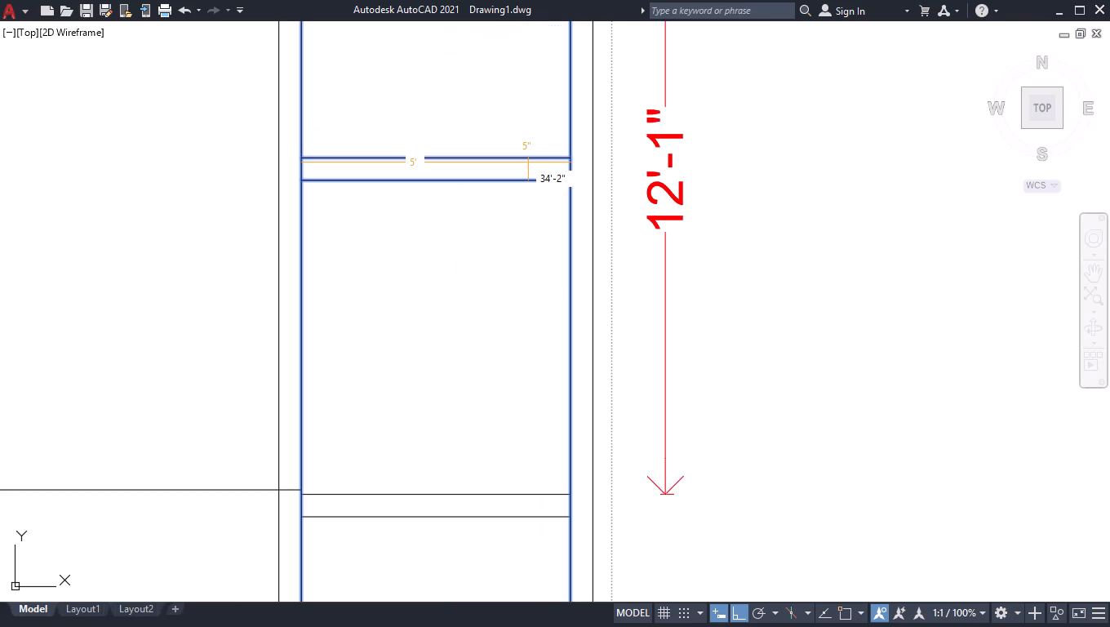
{"action": "key", "text": "space"}
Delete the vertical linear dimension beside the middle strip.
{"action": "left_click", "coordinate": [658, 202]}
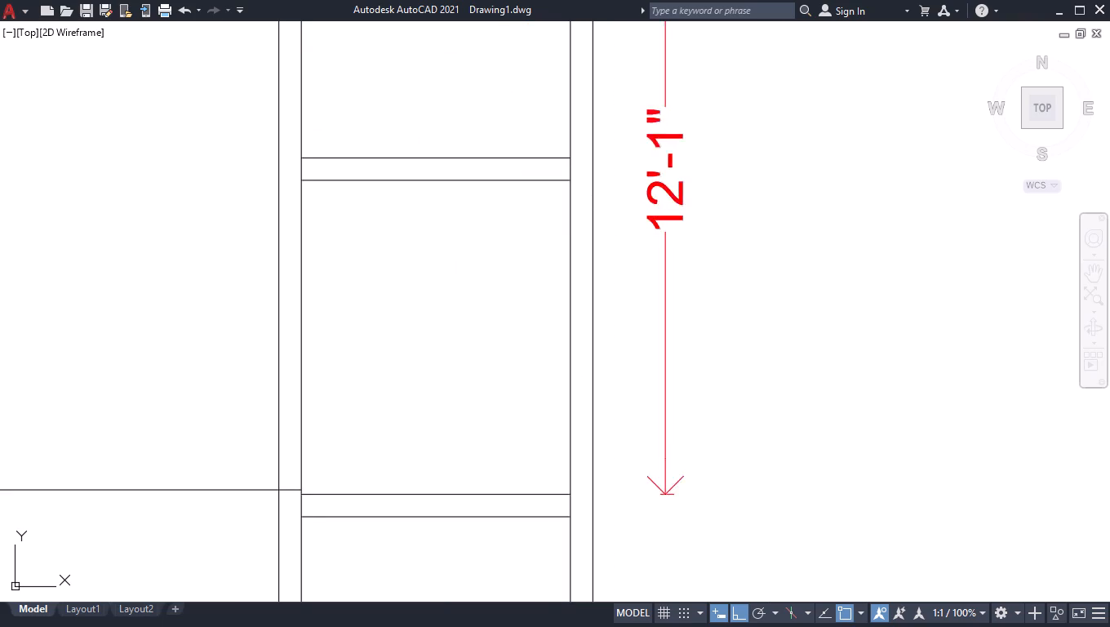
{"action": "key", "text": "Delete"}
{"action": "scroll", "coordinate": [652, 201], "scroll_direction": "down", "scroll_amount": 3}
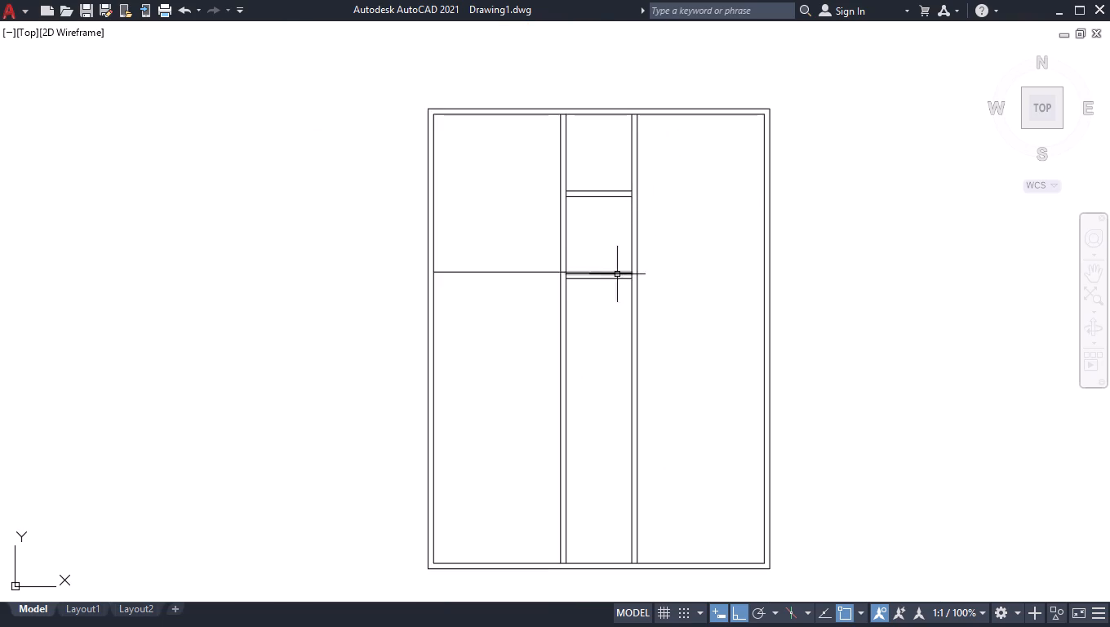
Delete the four lines forming the two cross walls in the middle strip.
{"action": "left_click_drag", "start_coordinate": [620, 293], "coordinate": [619, 285]}
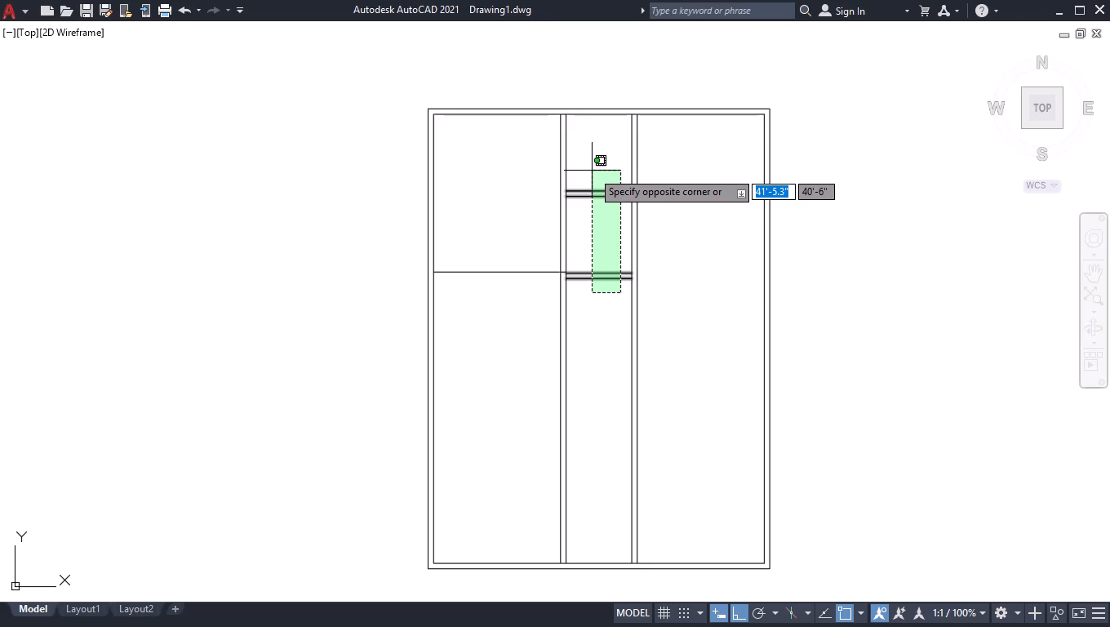
{"action": "left_click", "coordinate": [605, 162]}
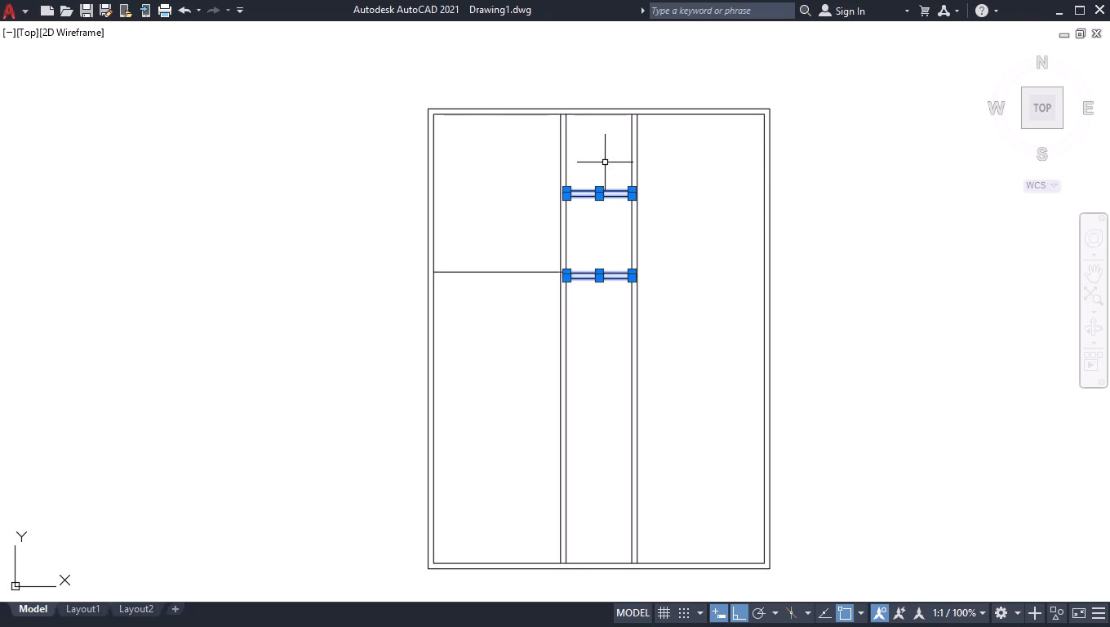
{"action": "key", "text": "Delete"}
Create the middle strip's first cross wall by offsetting the top inner wall line 5'-10" downward and that new line another 5".
{"action": "type", "text": "off"}
{"action": "key", "text": "Return"}
{"action": "type", "text": "5'"}
{"action": "type", "text": "10"}
{"action": "key", "text": "Return"}
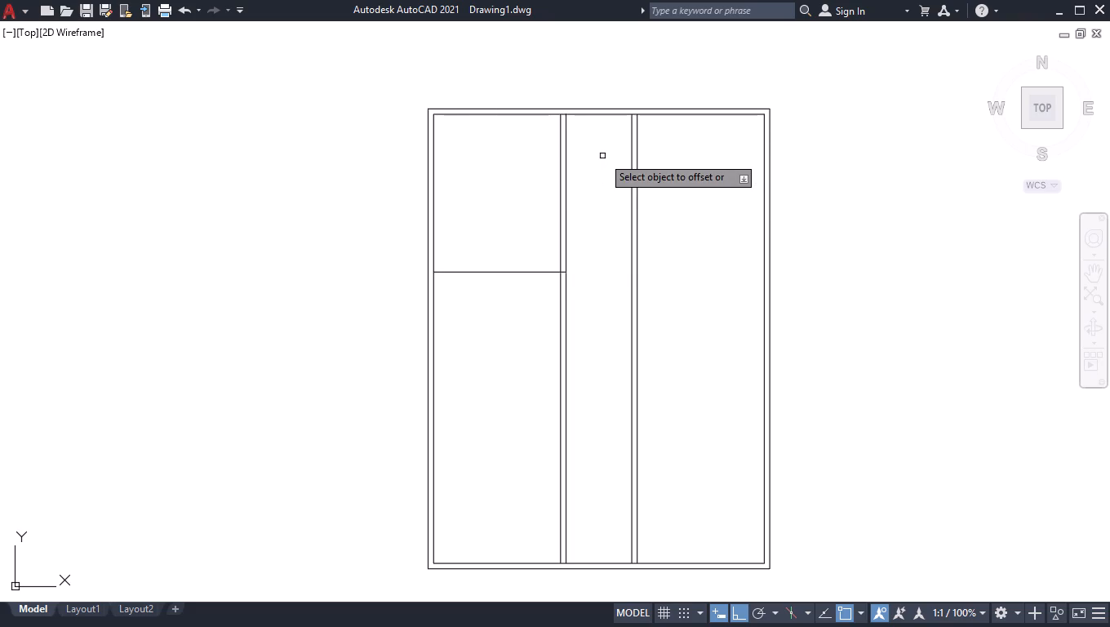
{"action": "left_click", "coordinate": [604, 113]}
{"action": "left_click", "coordinate": [608, 161]}
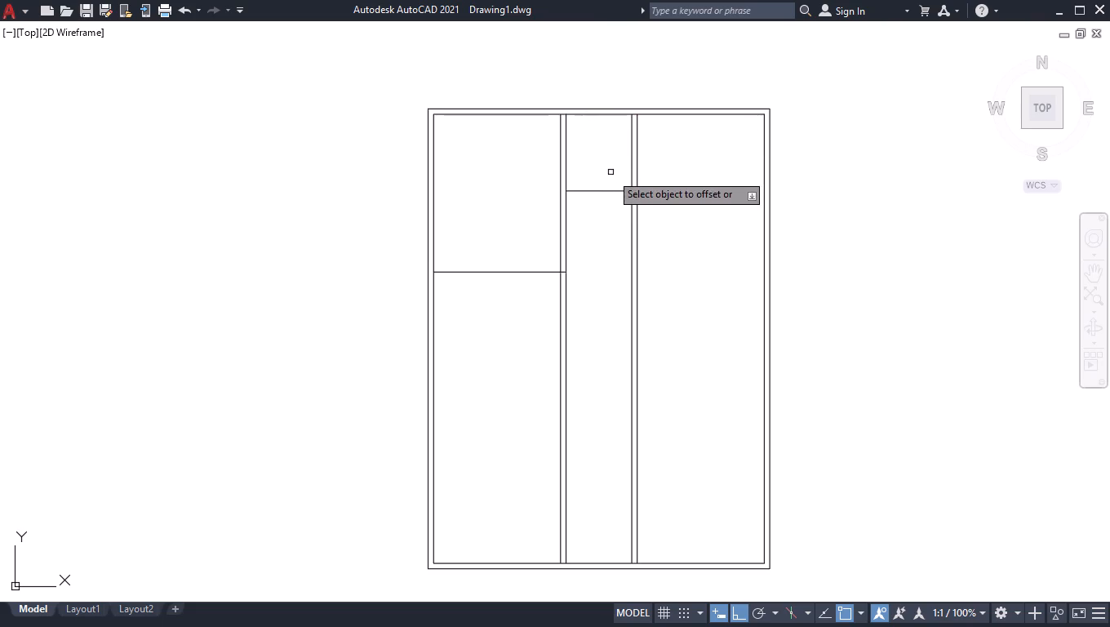
{"action": "left_click", "coordinate": [615, 191]}
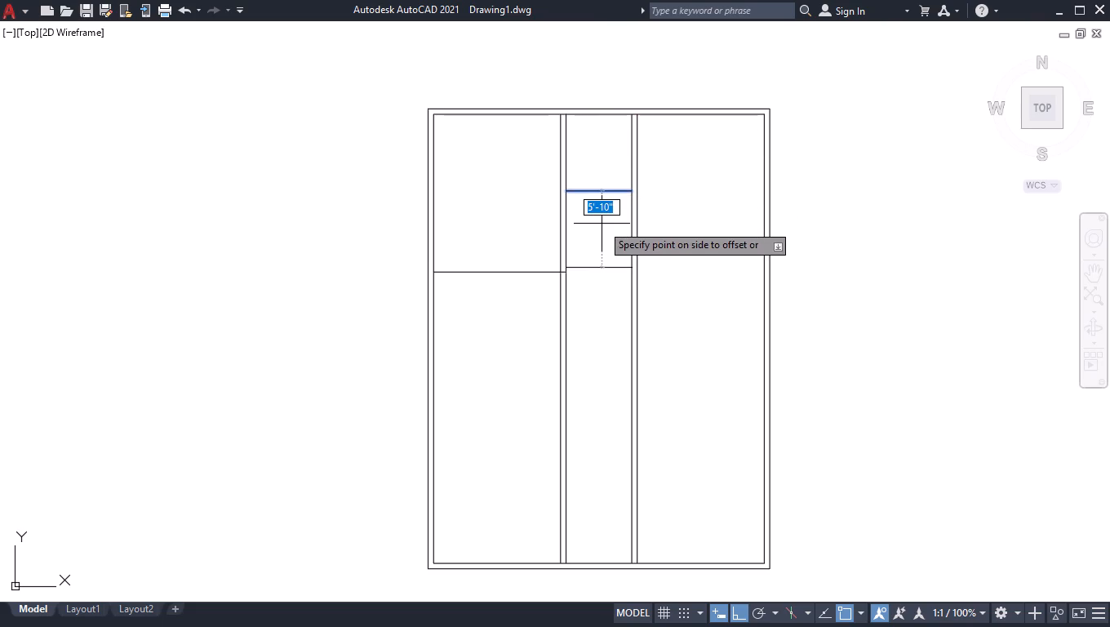
{"action": "key", "text": "5"}
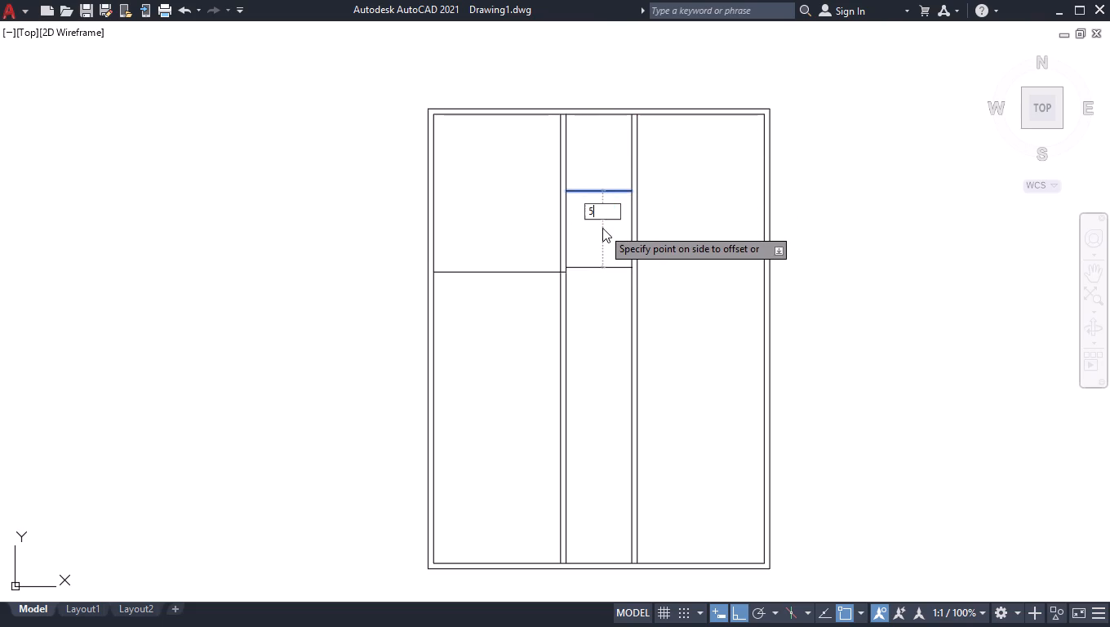
{"action": "key", "text": "Return"}
Offset the first cross wall's lower face 5'-10" downward in the middle strip.
{"action": "left_click", "coordinate": [606, 197]}
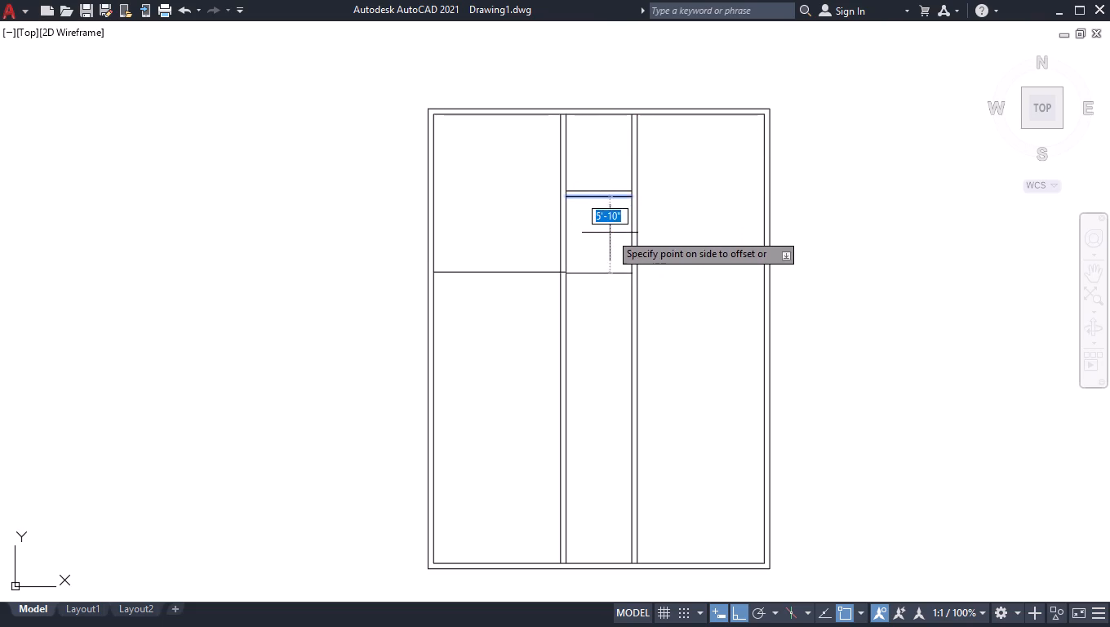
{"action": "scroll", "coordinate": [580, 282], "scroll_direction": "up", "scroll_amount": 3}
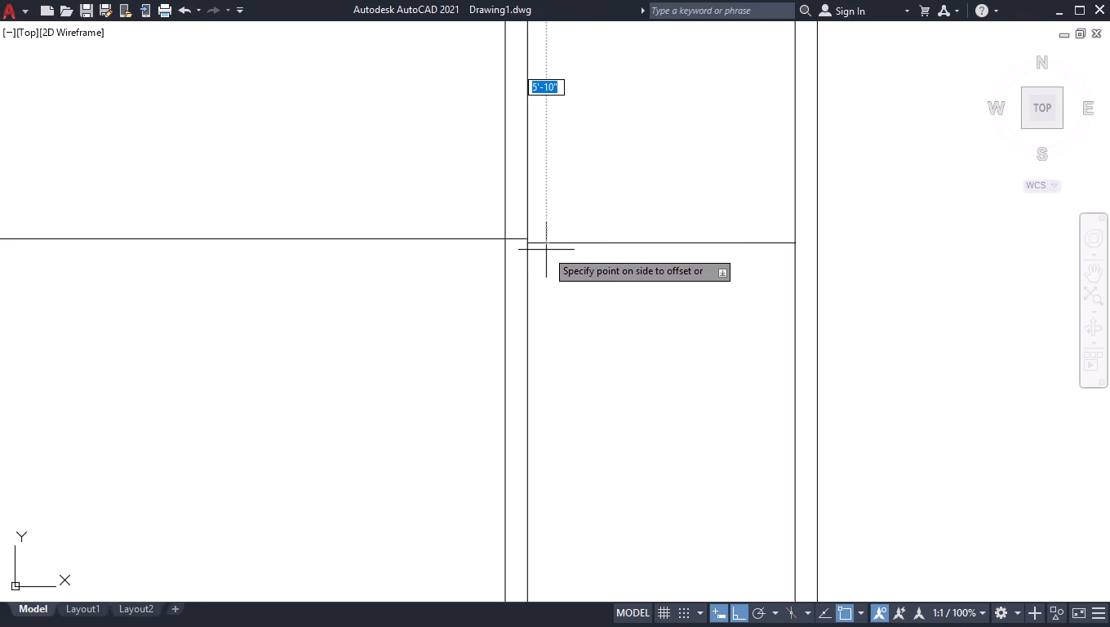
{"action": "scroll", "coordinate": [545, 247], "scroll_direction": "up", "scroll_amount": 4}
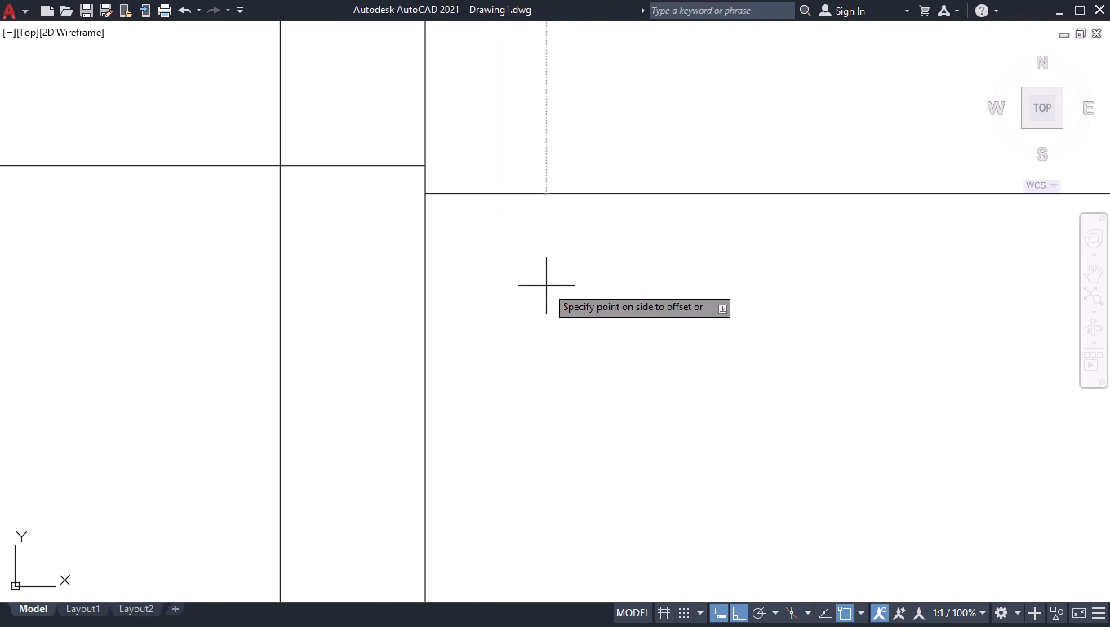
{"action": "left_click", "coordinate": [546, 286]}
{"action": "key", "text": "space"}
{"action": "scroll", "coordinate": [553, 296], "scroll_direction": "down", "scroll_amount": 4}
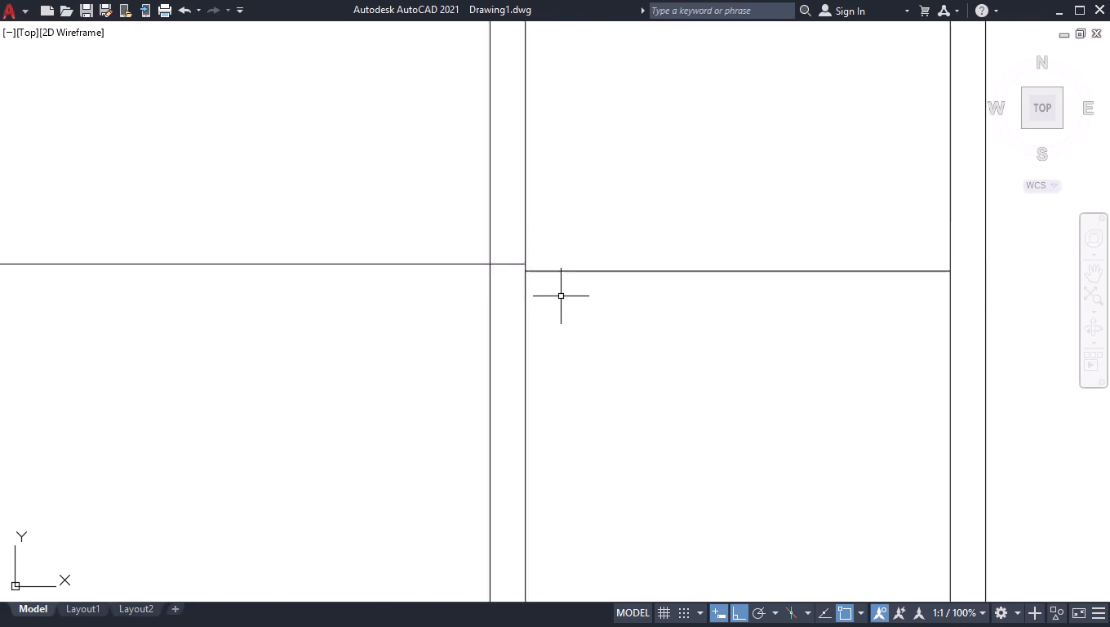
{"action": "scroll", "coordinate": [568, 300], "scroll_direction": "down", "scroll_amount": 3}
{"action": "scroll", "coordinate": [612, 304], "scroll_direction": "up", "scroll_amount": 1}
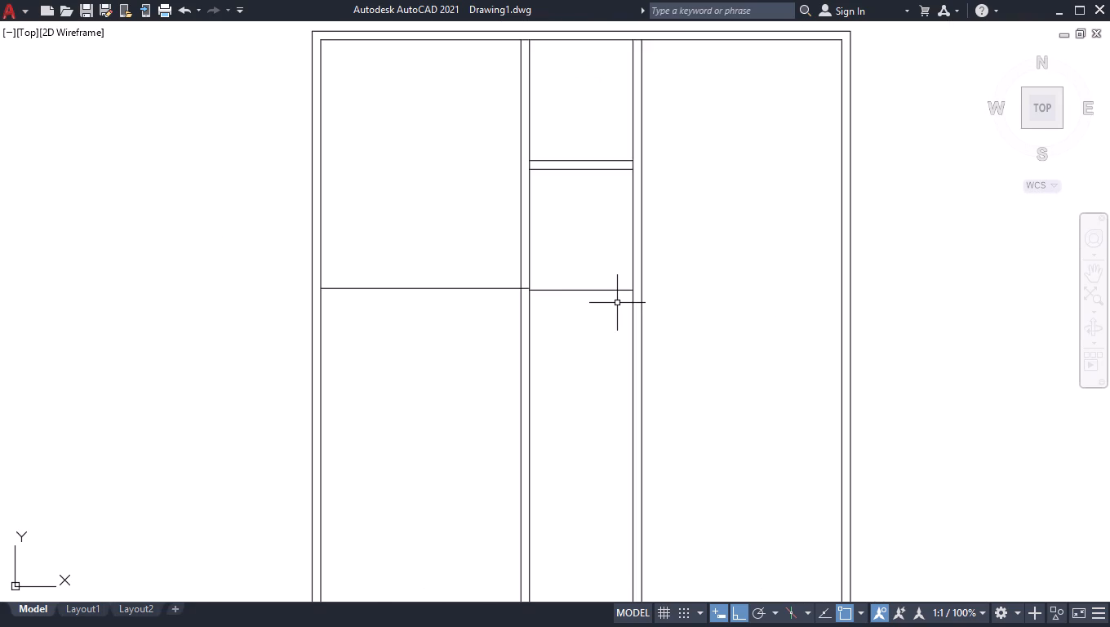
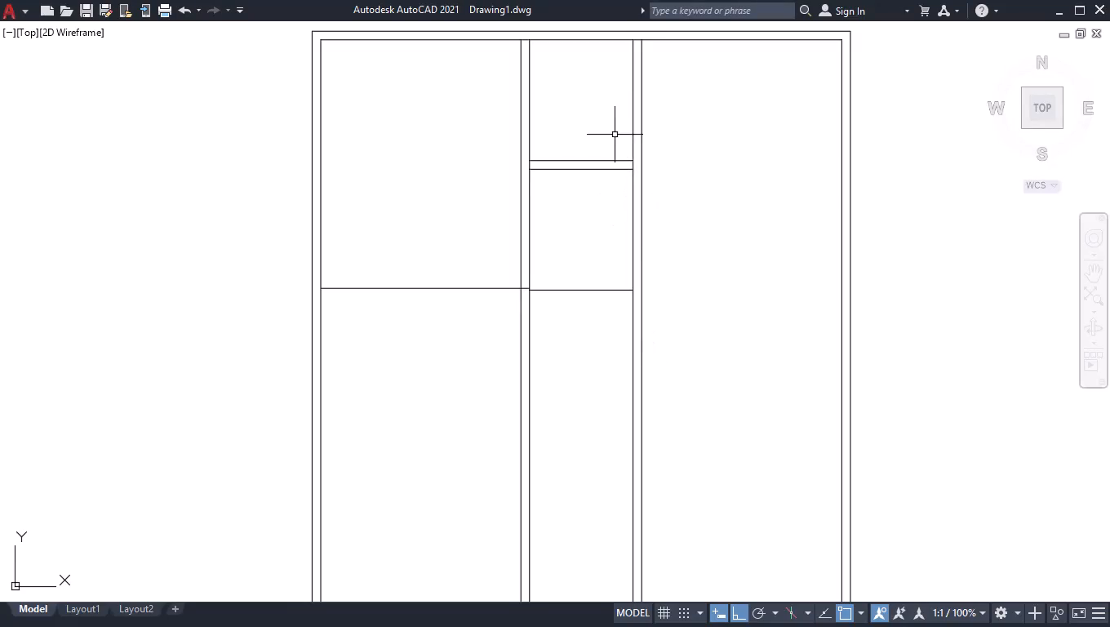
Delete the three horizontal cross-wall lines in the middle strip.
{"action": "left_click_drag", "start_coordinate": [614, 131], "coordinate": [613, 148]}
{"action": "left_click", "coordinate": [539, 305]}
{"action": "key", "text": "Delete"}
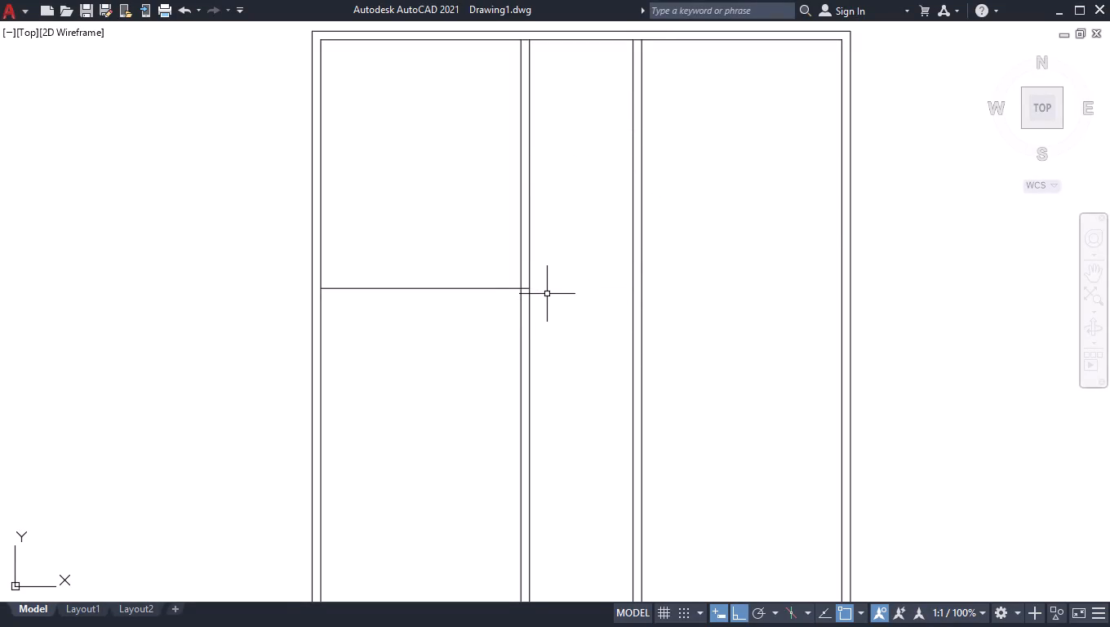
Offset the middle strip's top inner wall line 12' downward.
{"action": "type", "text": "off"}
{"action": "key", "text": "Return"}
{"action": "type", "text": "12'"}
{"action": "key", "text": "Return"}
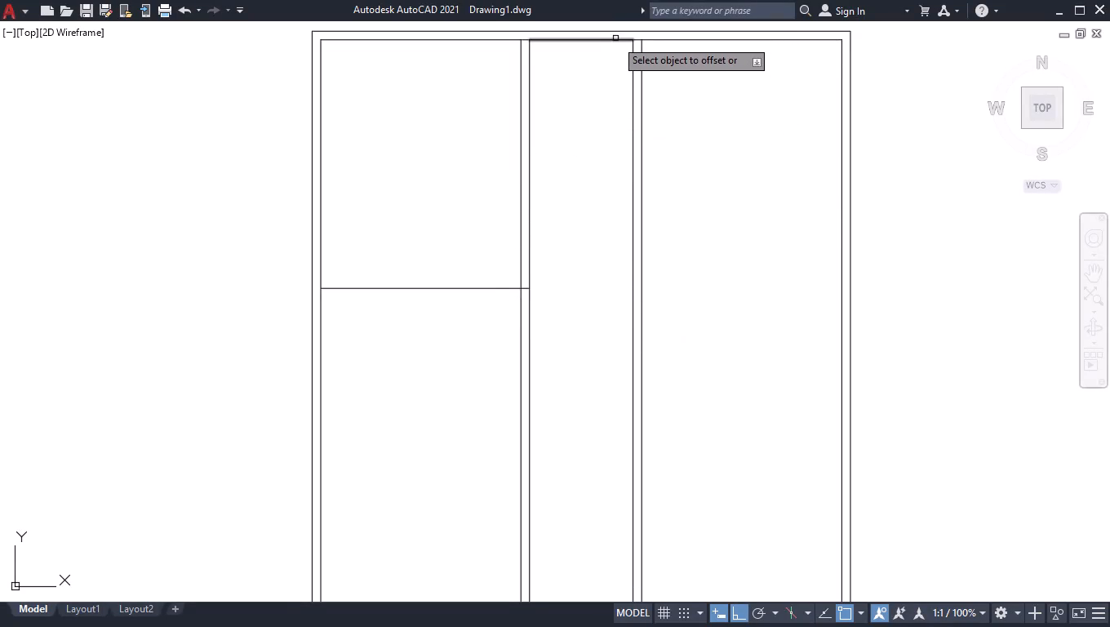
{"action": "left_click", "coordinate": [615, 40]}
{"action": "left_click", "coordinate": [628, 162]}
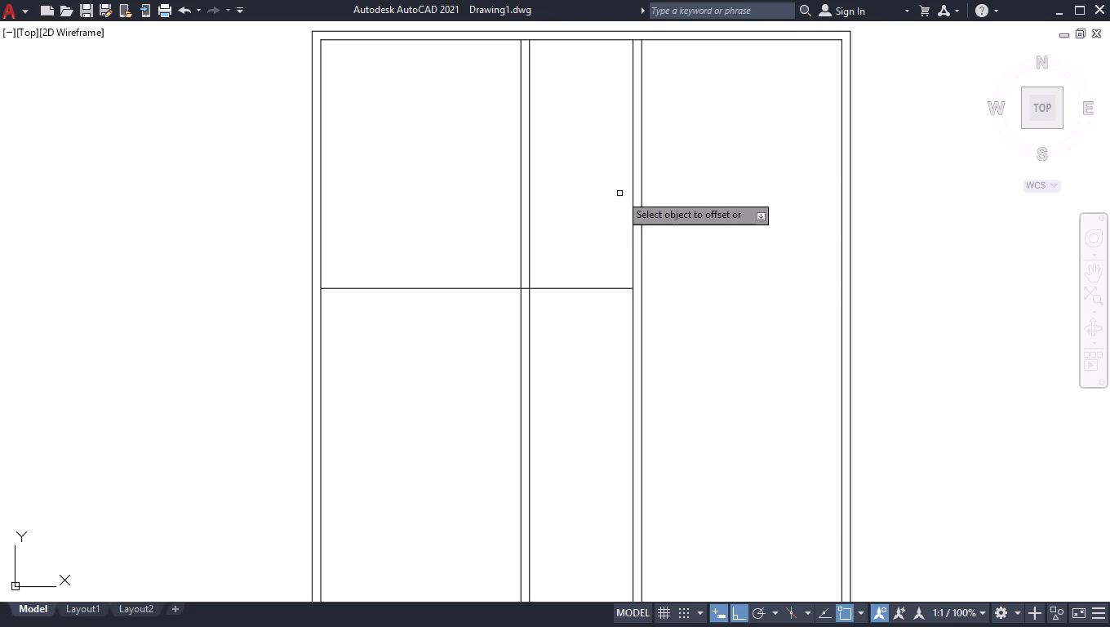
Create the middle strip's cross wall by offsetting the lower cross line 5'-10" upward and that new line another 5" upward.
{"action": "left_click", "coordinate": [567, 286]}
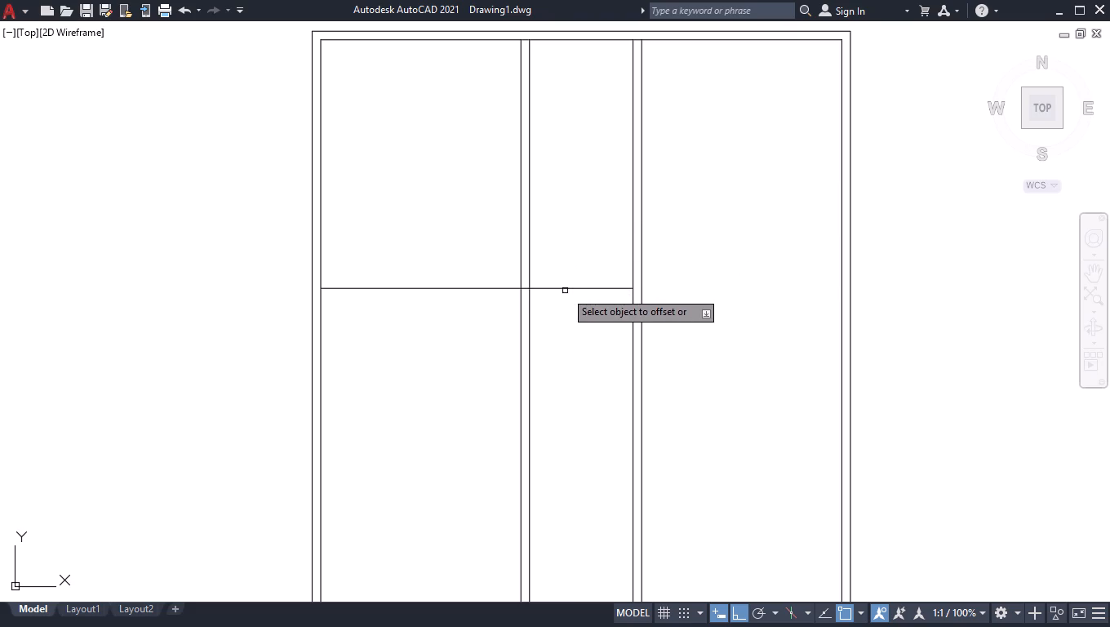
{"action": "left_click", "coordinate": [565, 288]}
{"action": "type", "text": "5'10"}
{"action": "key", "text": "Return"}
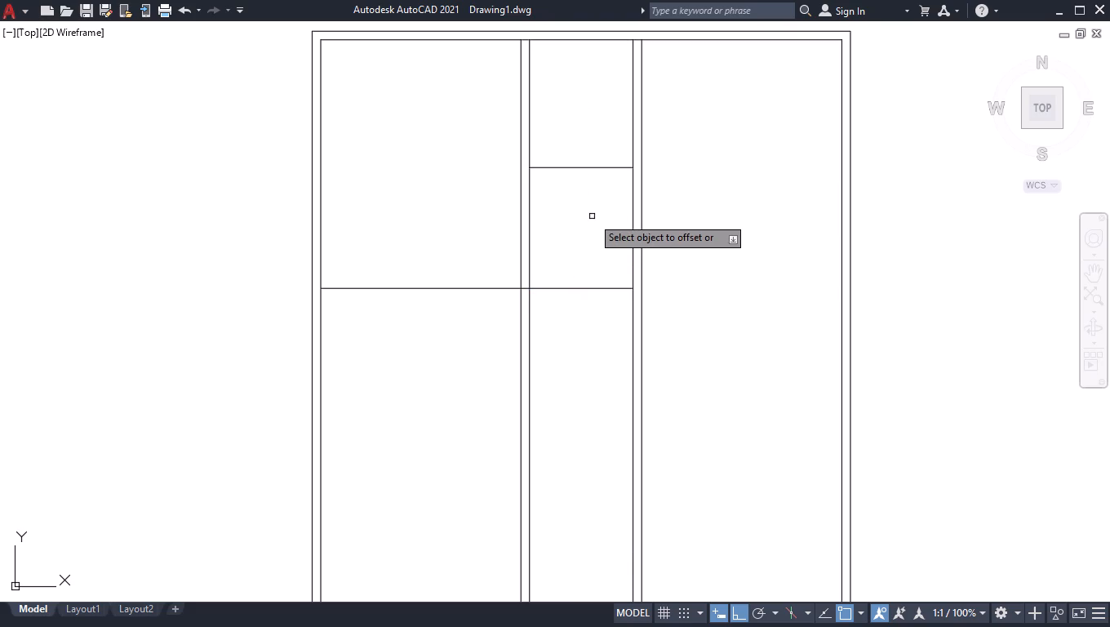
{"action": "left_click", "coordinate": [603, 167]}
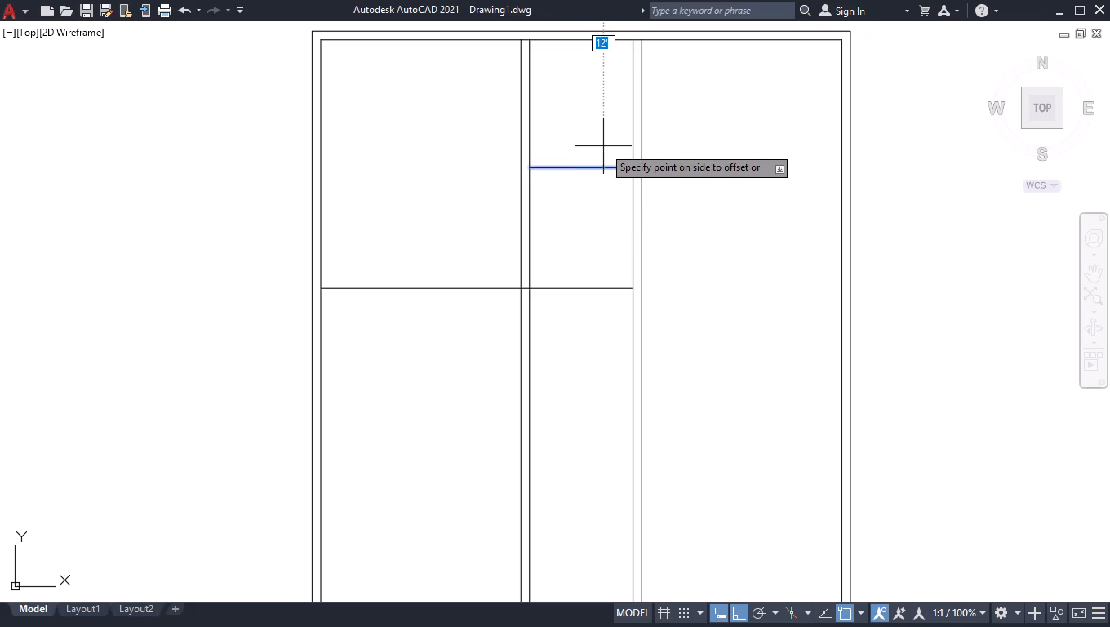
{"action": "key", "text": "5"}
{"action": "key", "text": "Return"}
{"action": "key", "text": "Return"}
Measure the middle strip's compartment between the cross wall and the lower cross line.
{"action": "type", "text": "meas"}
{"action": "key", "text": "Return"}
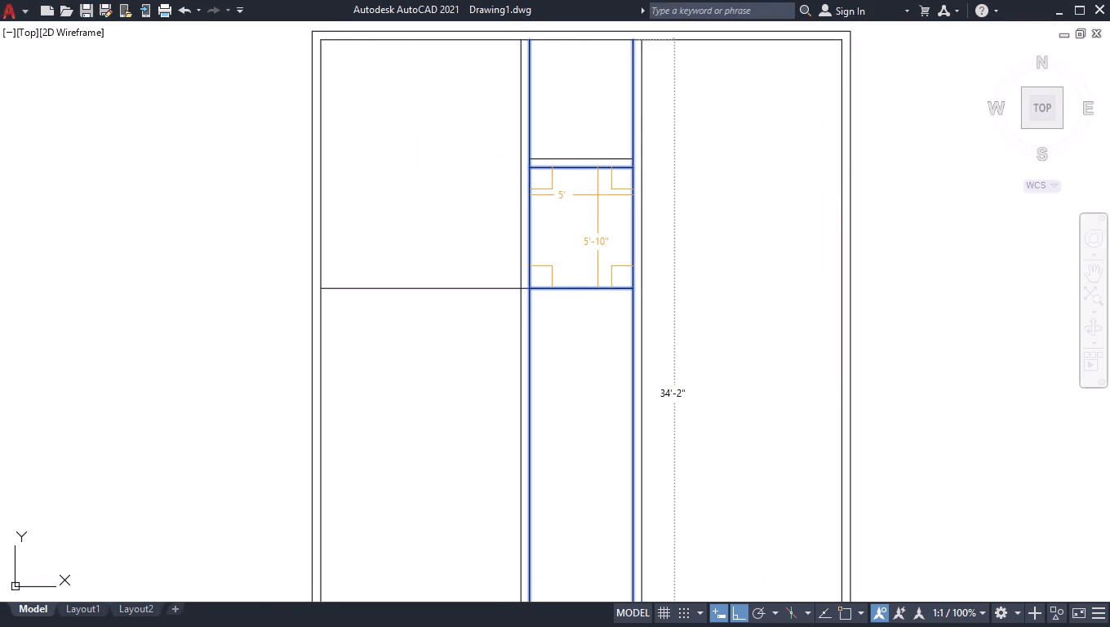
{"action": "key", "text": "space"}
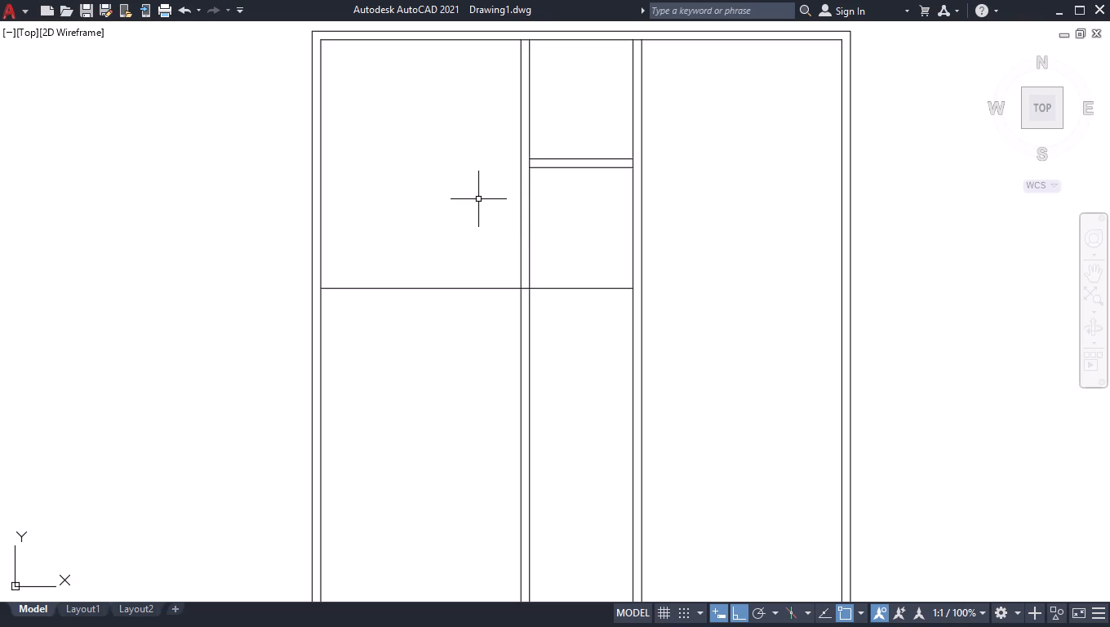
Turn off Clean Screen to restore the full drawing interface.
{"action": "key", "text": "ctrl+0"}
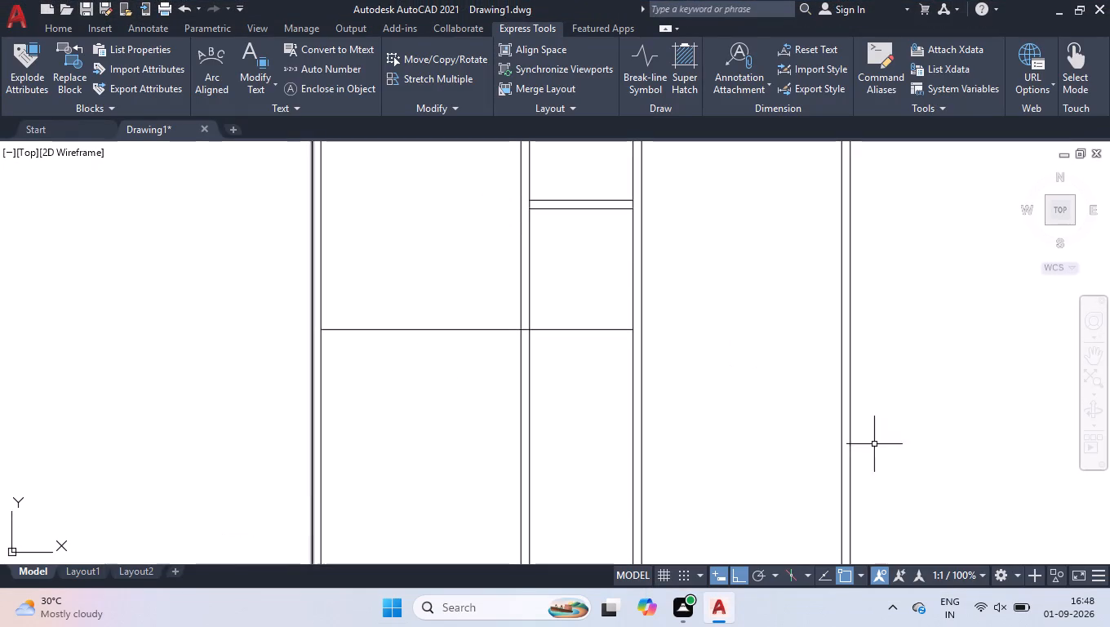
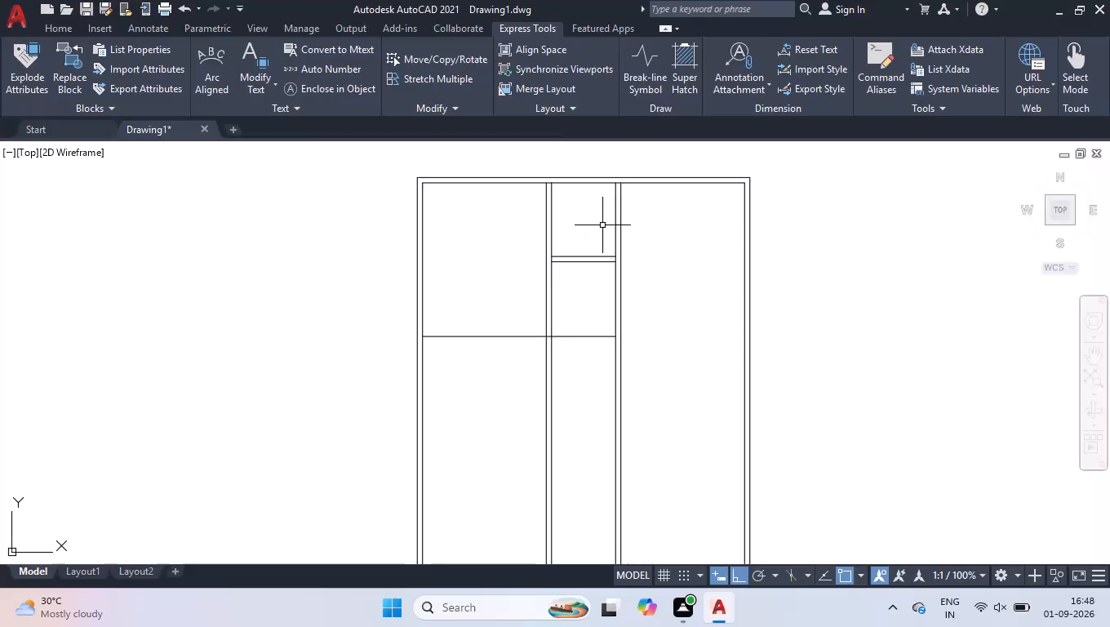
Measure the middle strip's compartment between its cross wall and the lower cross line.
{"action": "scroll", "coordinate": [602, 225], "scroll_direction": "up", "scroll_amount": 1}
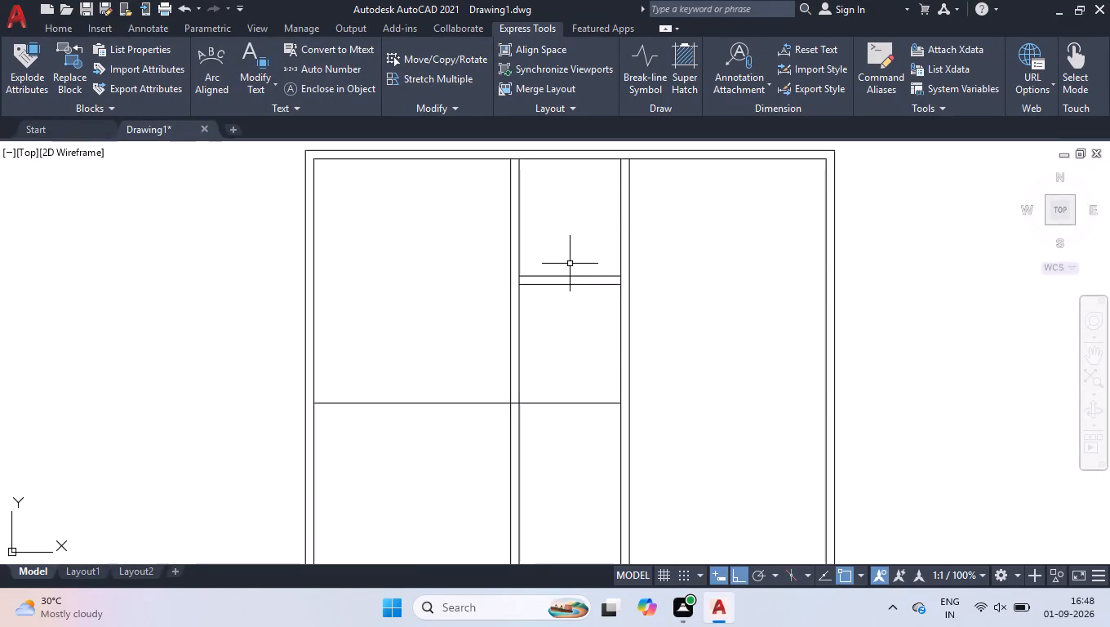
{"action": "type", "text": "meas"}
{"action": "key", "text": "Return"}
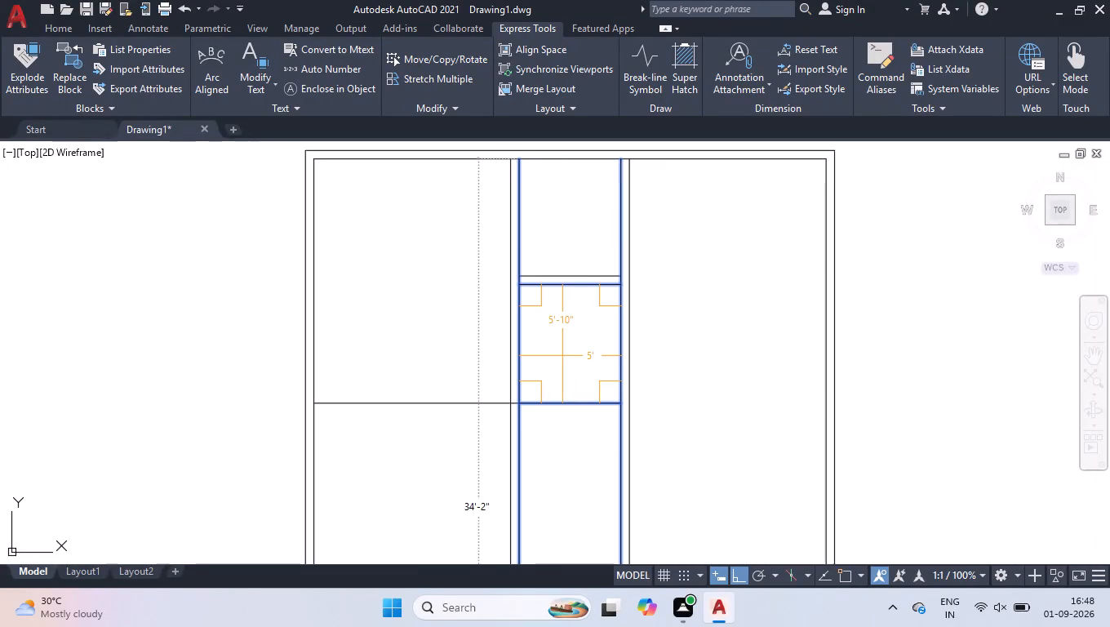
{"action": "key", "text": "space"}
Shift the upper line of the middle strip's cross wall 1" downward.
{"action": "scroll", "coordinate": [556, 260], "scroll_direction": "up", "scroll_amount": 2}
{"action": "left_click", "coordinate": [576, 300]}
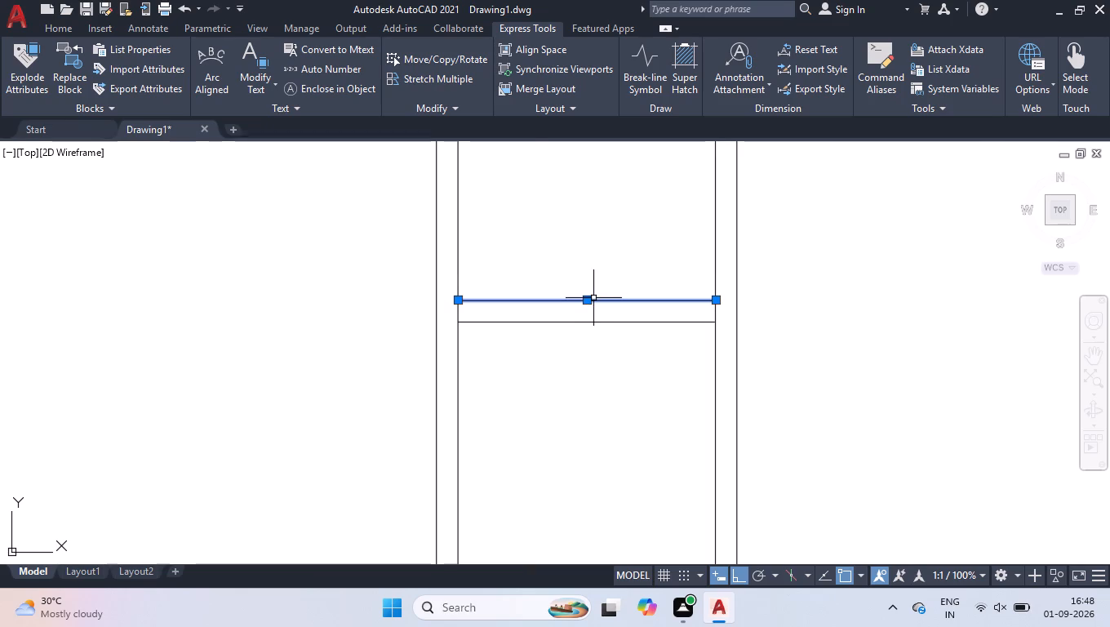
{"action": "left_click", "coordinate": [588, 298]}
{"action": "key", "text": "1"}
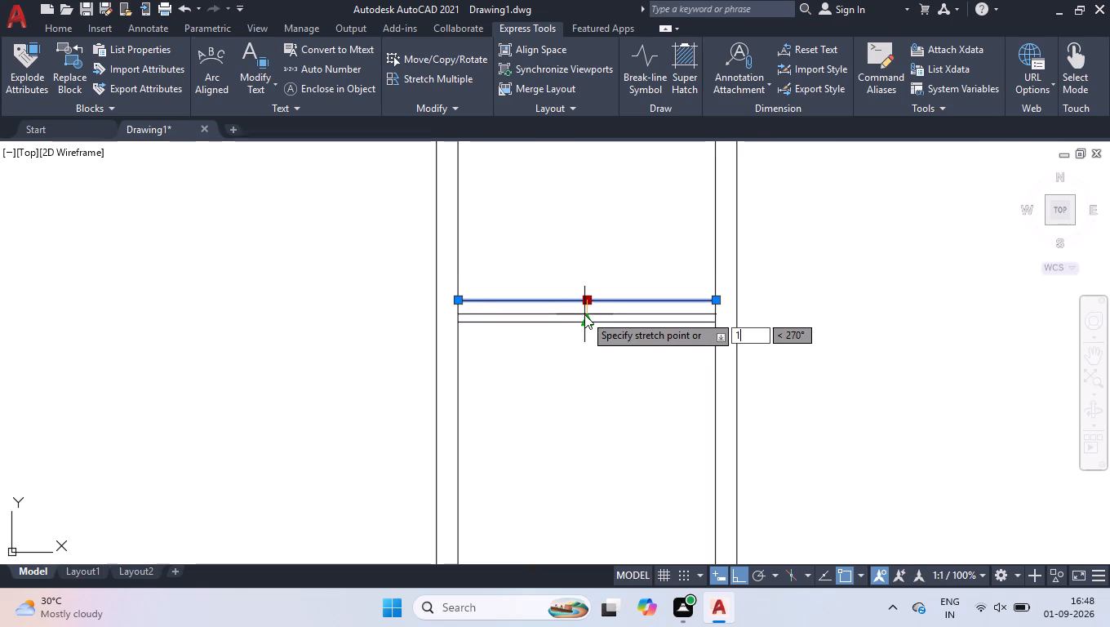
{"action": "key", "text": "Return"}
{"action": "left_click_drag", "start_coordinate": [629, 221], "coordinate": [628, 237], "text": "shift"}
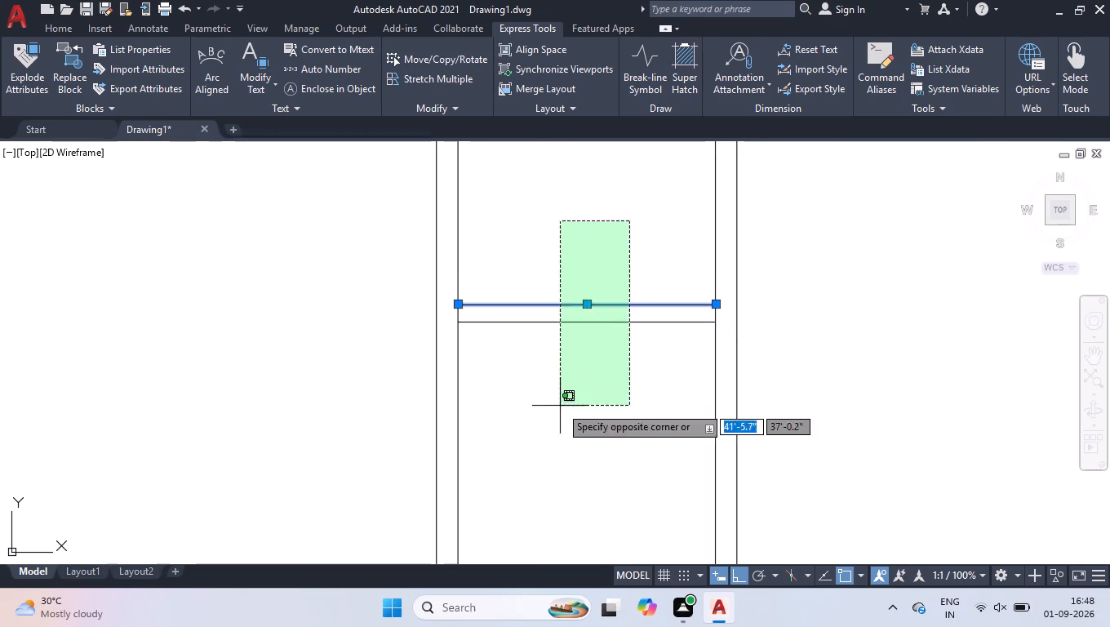
{"action": "left_click", "coordinate": [560, 406], "text": "shift"}
{"action": "scroll", "coordinate": [565, 387], "scroll_direction": "down", "scroll_amount": 3}
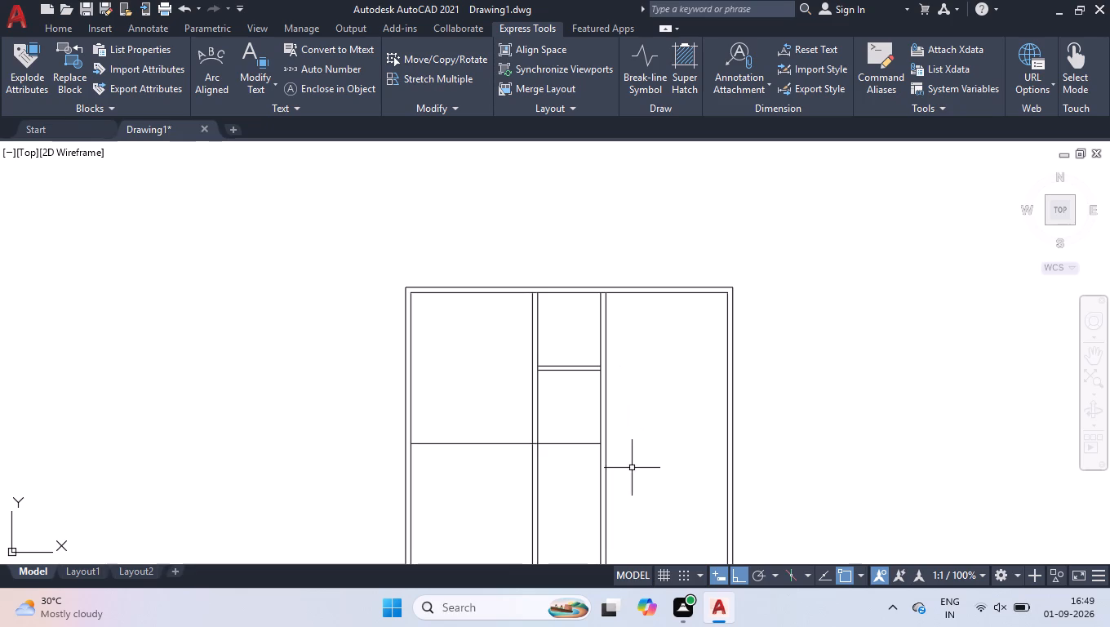
Offset the right strip's top inner wall line 12' downward.
{"action": "scroll", "coordinate": [637, 458], "scroll_direction": "down", "scroll_amount": 1}
{"action": "scroll", "coordinate": [637, 450], "scroll_direction": "up", "scroll_amount": 2}
{"action": "type", "text": "off"}
{"action": "key", "text": "Return"}
{"action": "type", "text": "12'"}
{"action": "key", "text": "Return"}
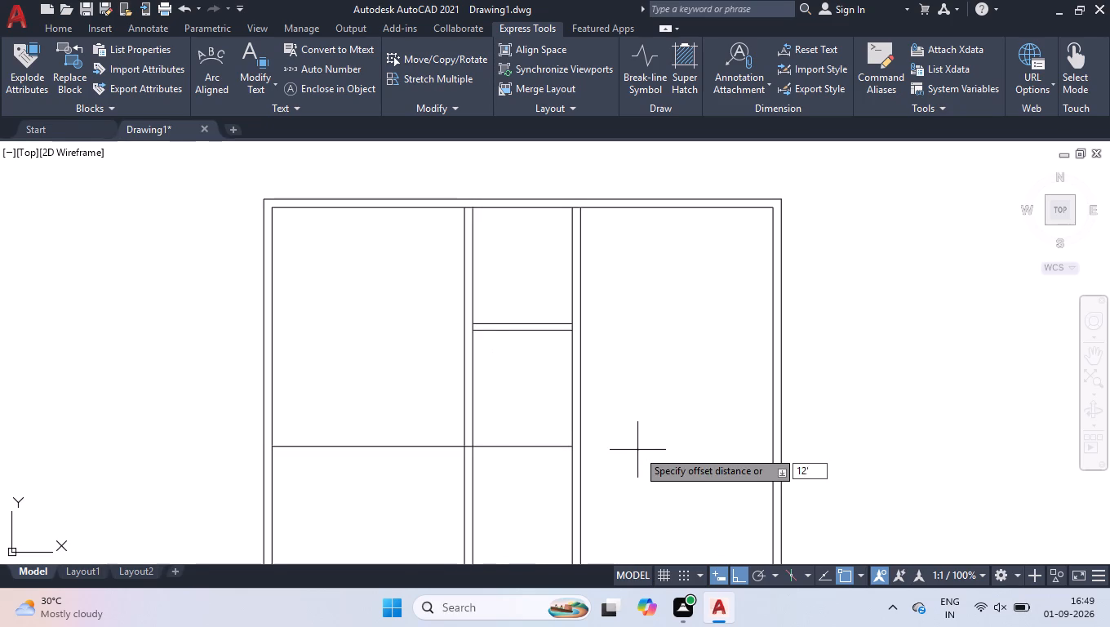
{"action": "left_click", "coordinate": [676, 205]}
{"action": "left_click", "coordinate": [696, 323]}
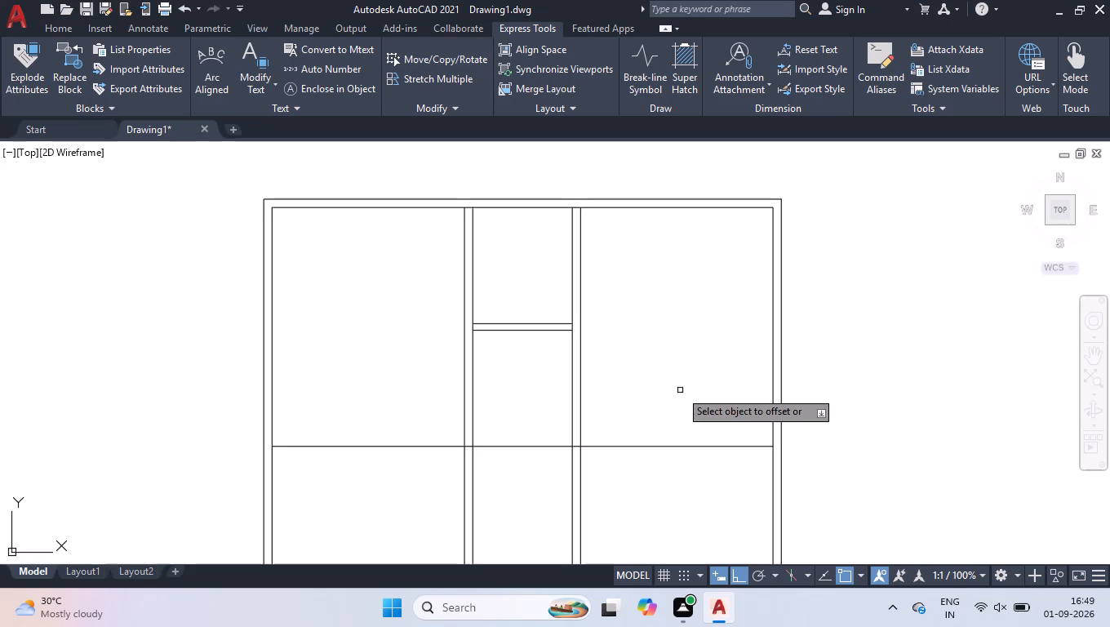
Offset the lower cross lines of the right, middle and left strips 5" downward to form a full-width cross wall.
{"action": "scroll", "coordinate": [680, 390], "scroll_direction": "down", "scroll_amount": 2}
{"action": "scroll", "coordinate": [676, 456], "scroll_direction": "up", "scroll_amount": 2}
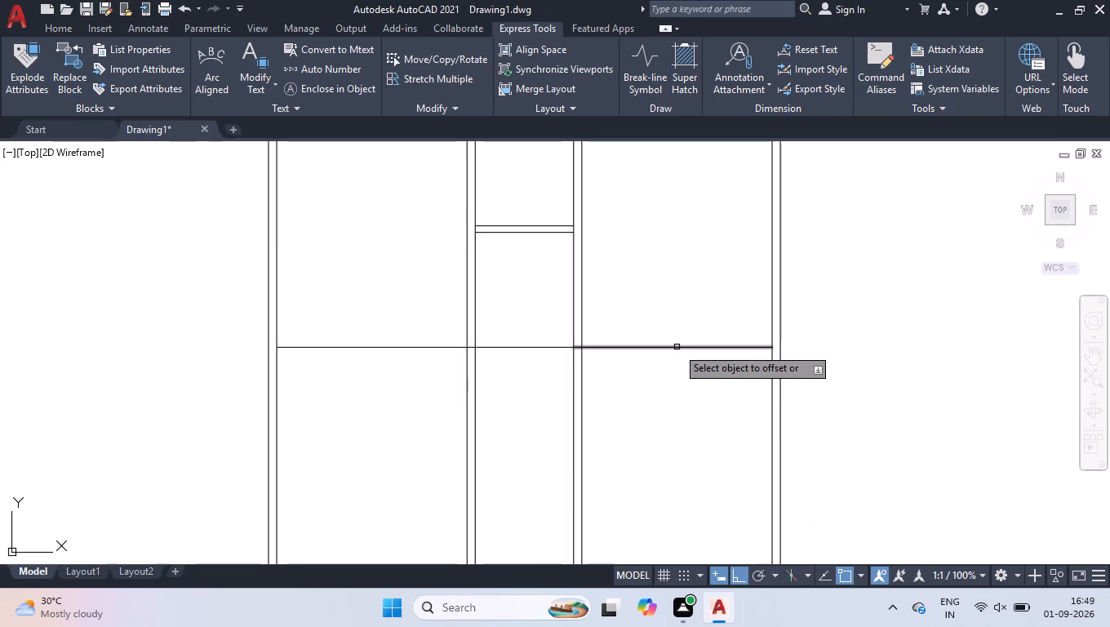
{"action": "left_click", "coordinate": [677, 347]}
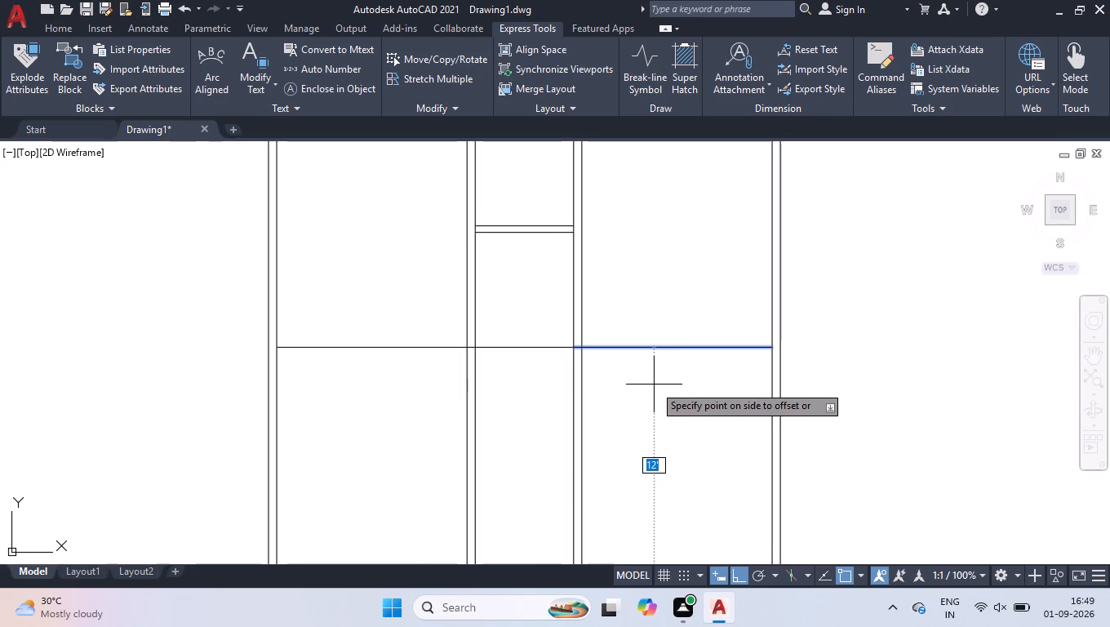
{"action": "key", "text": "5"}
{"action": "key", "text": "Return"}
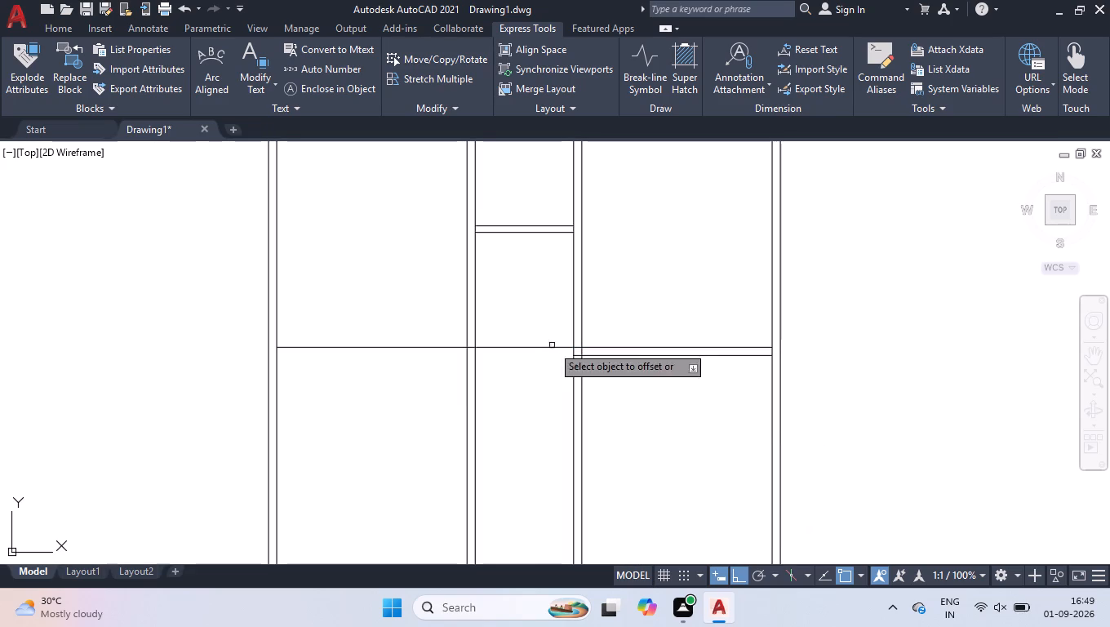
{"action": "left_click", "coordinate": [523, 345]}
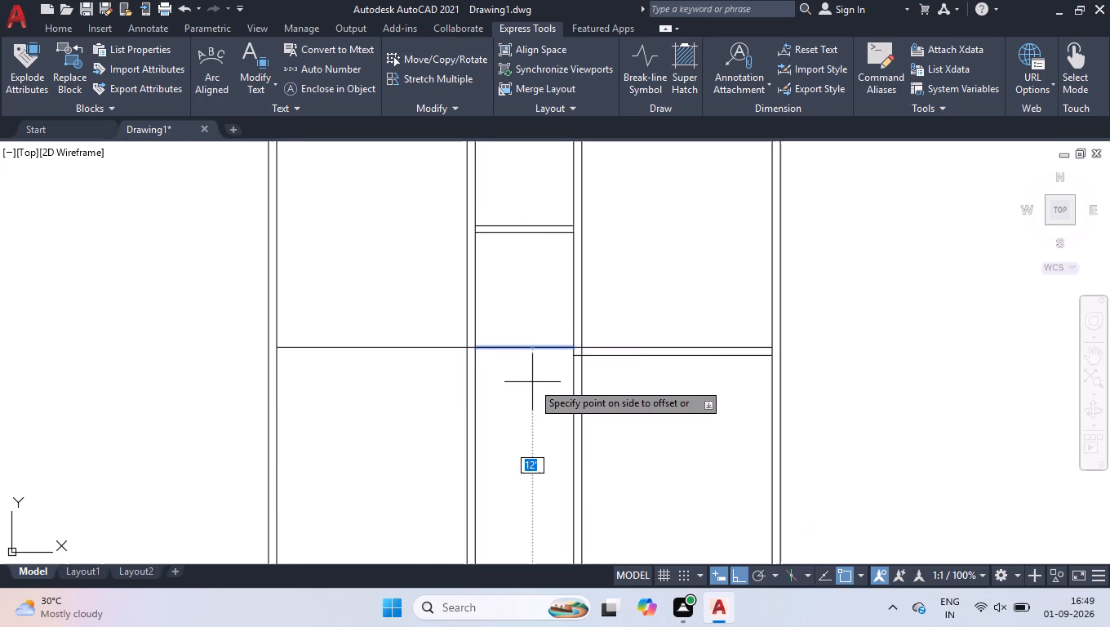
{"action": "key", "text": "5"}
{"action": "key", "text": "Return"}
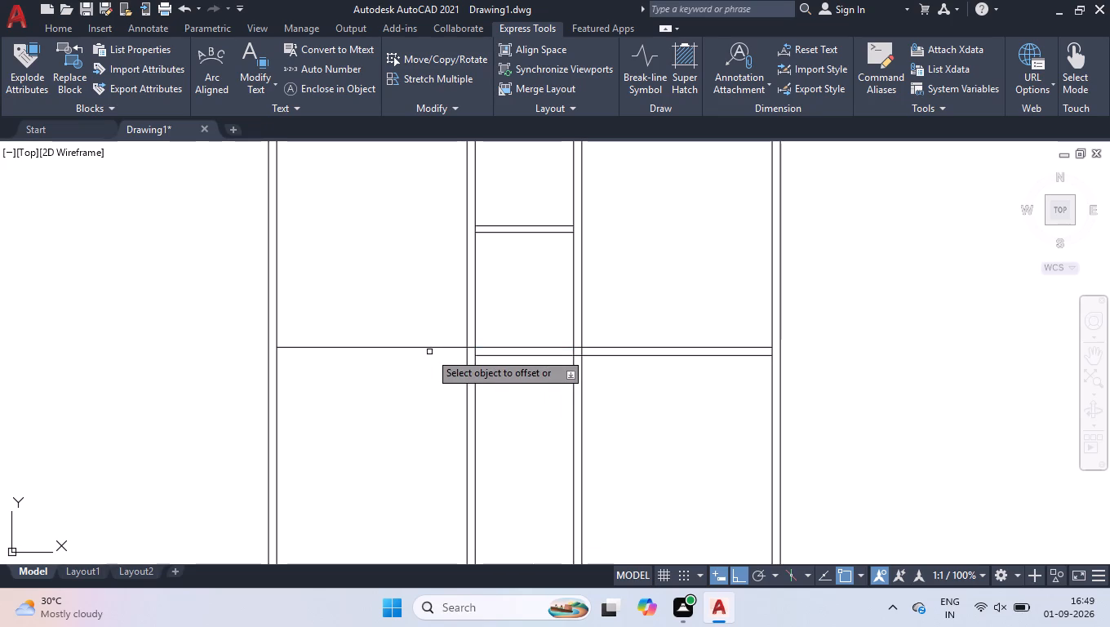
{"action": "left_click", "coordinate": [427, 350]}
{"action": "left_click", "coordinate": [421, 345]}
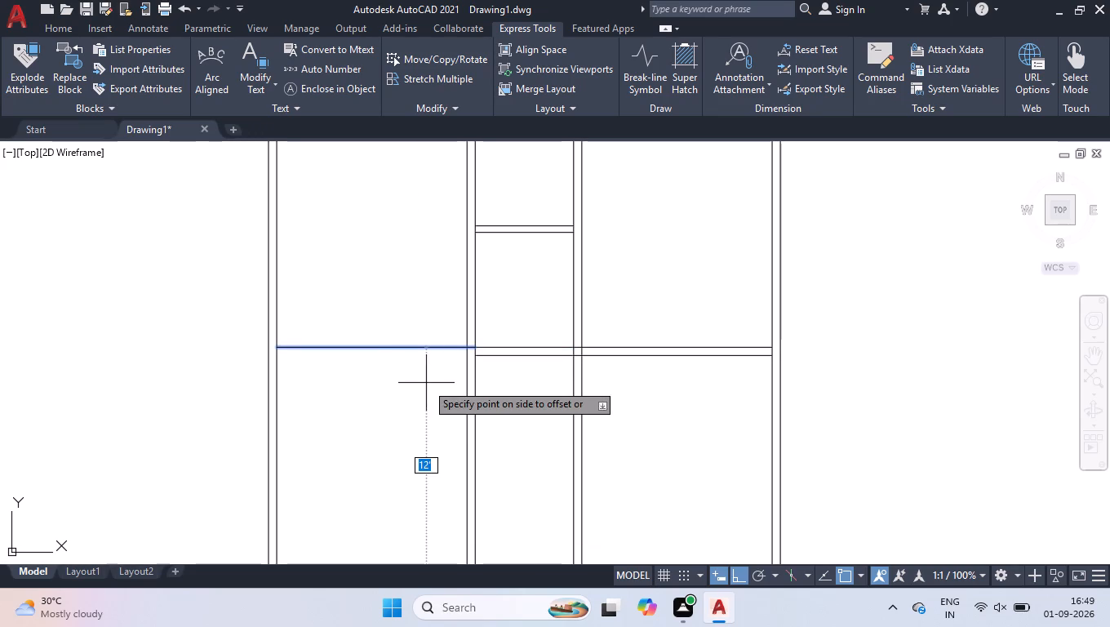
{"action": "key", "text": "5"}
{"action": "key", "text": "Return"}
{"action": "key", "text": "Return"}
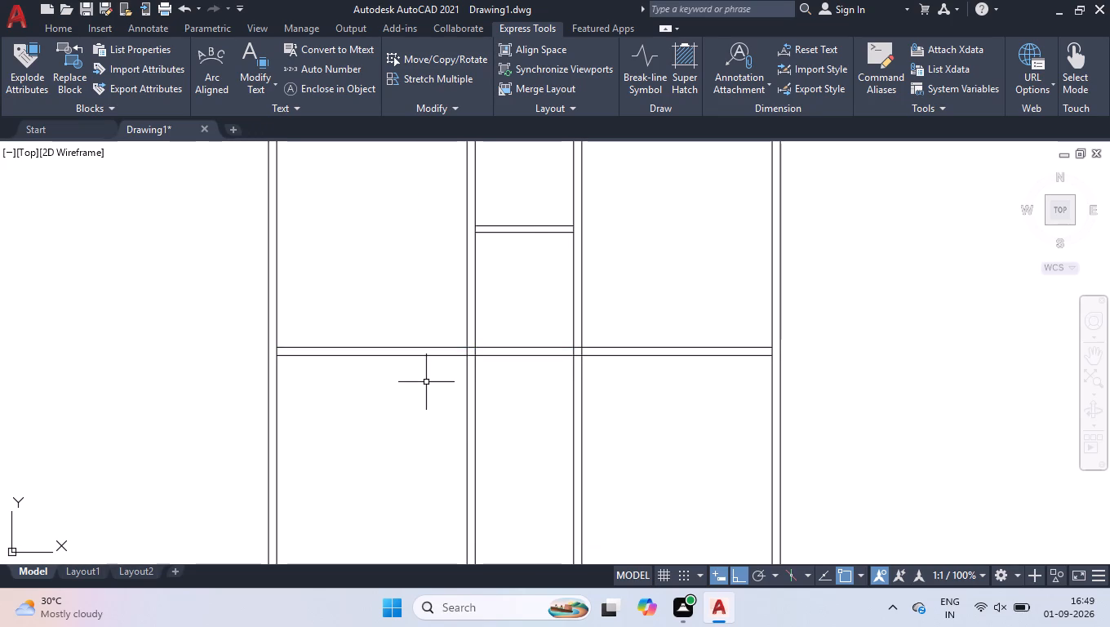
Offset the full-width cross wall's bottom line in the left strip 8' downward.
{"action": "scroll", "coordinate": [546, 290], "scroll_direction": "down", "scroll_amount": 2}
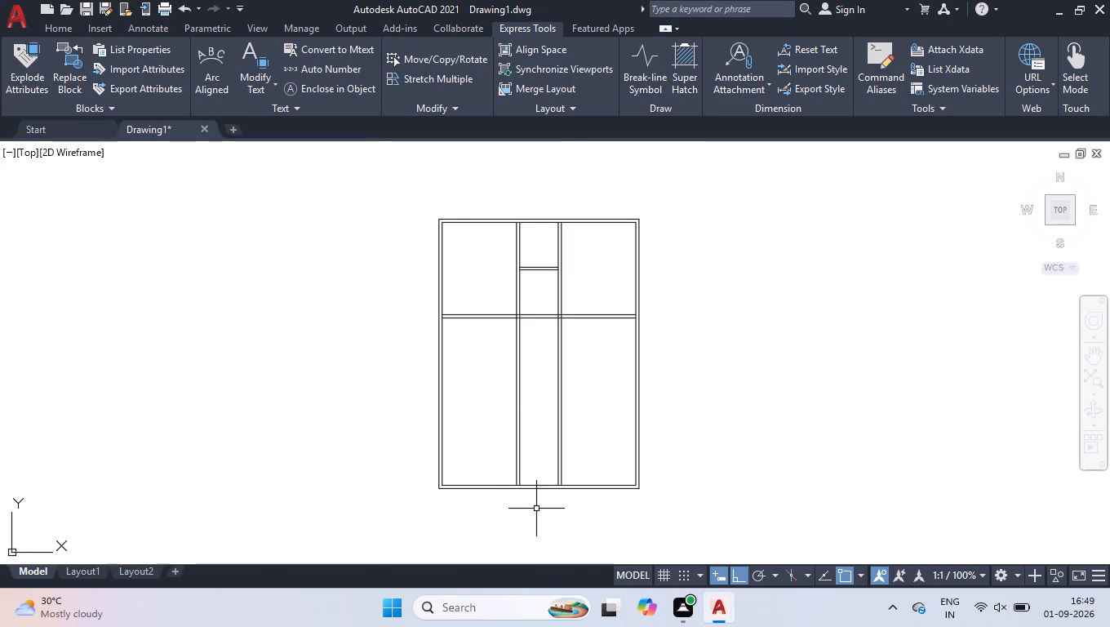
{"action": "scroll", "coordinate": [536, 509], "scroll_direction": "up", "scroll_amount": 1}
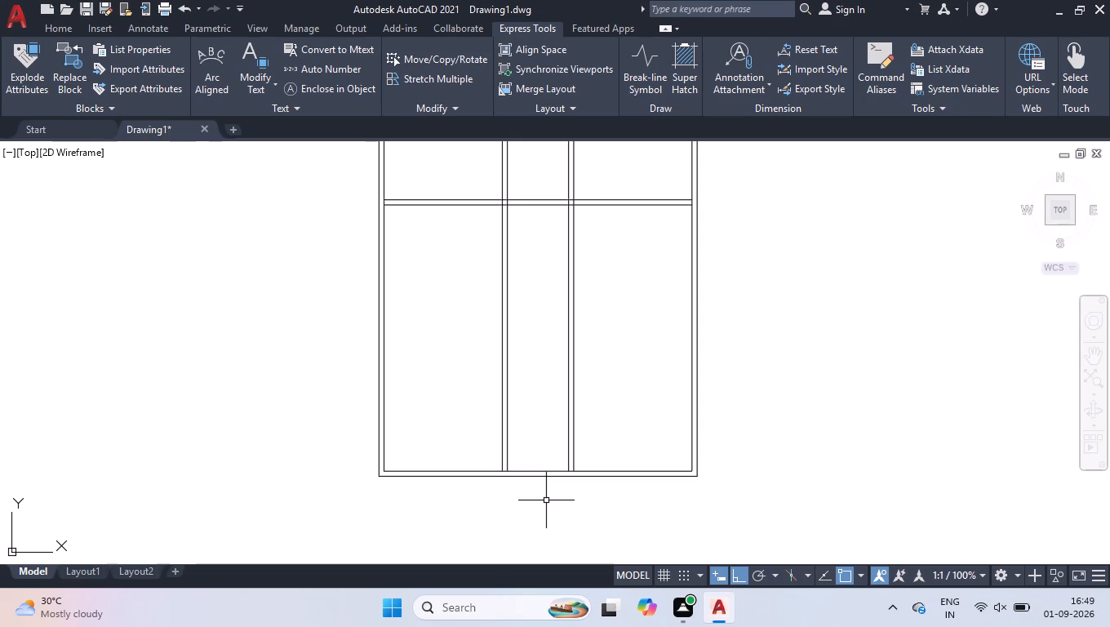
{"action": "key", "text": "space"}
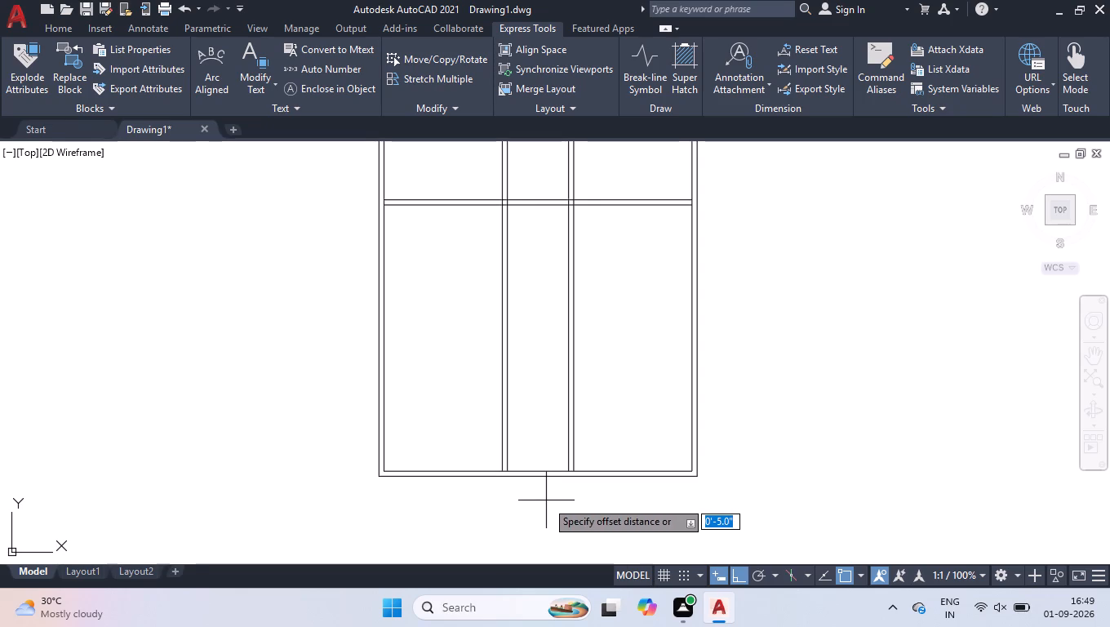
{"action": "key", "text": "8"}
{"action": "key", "text": "apostrophe"}
{"action": "key", "text": "Return"}
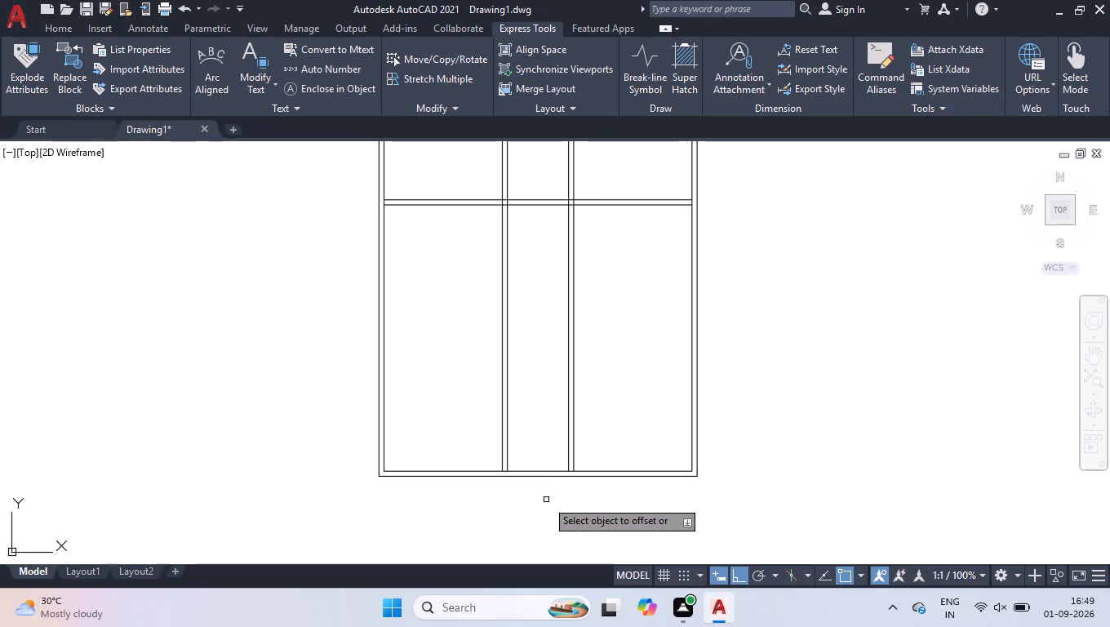
{"action": "left_click", "coordinate": [443, 203]}
{"action": "left_click", "coordinate": [422, 298]}
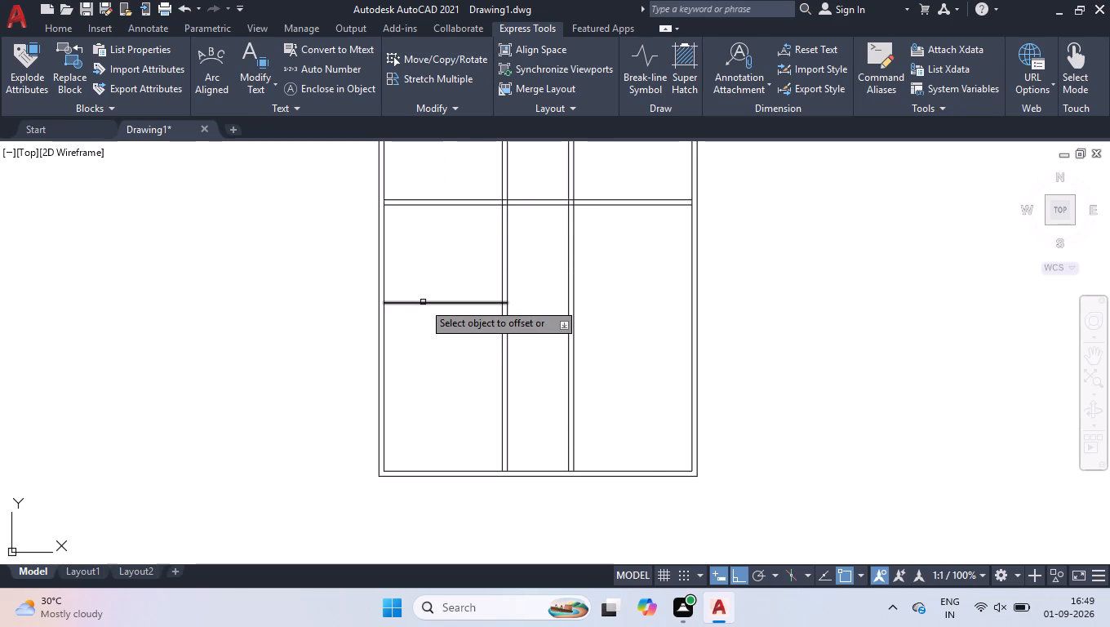
{"action": "key", "text": "space"}
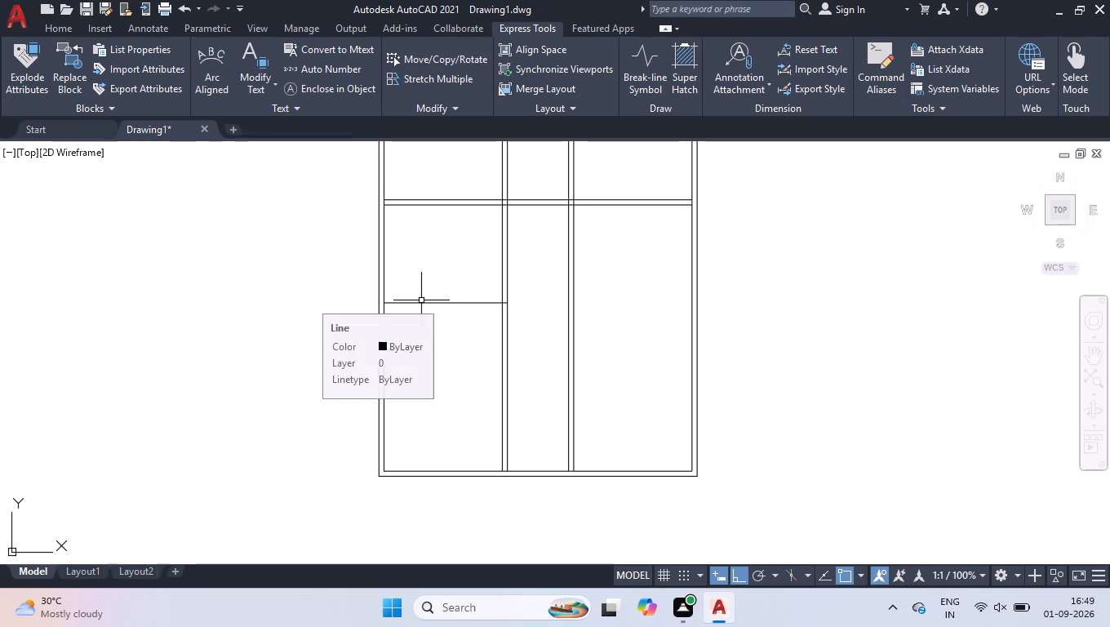
Break the left inner wall line at the full-width cross wall's bottom line and at the line 8' below it.
{"action": "type", "text": "br"}
{"action": "key", "text": "Down"}
{"action": "key", "text": "Return"}
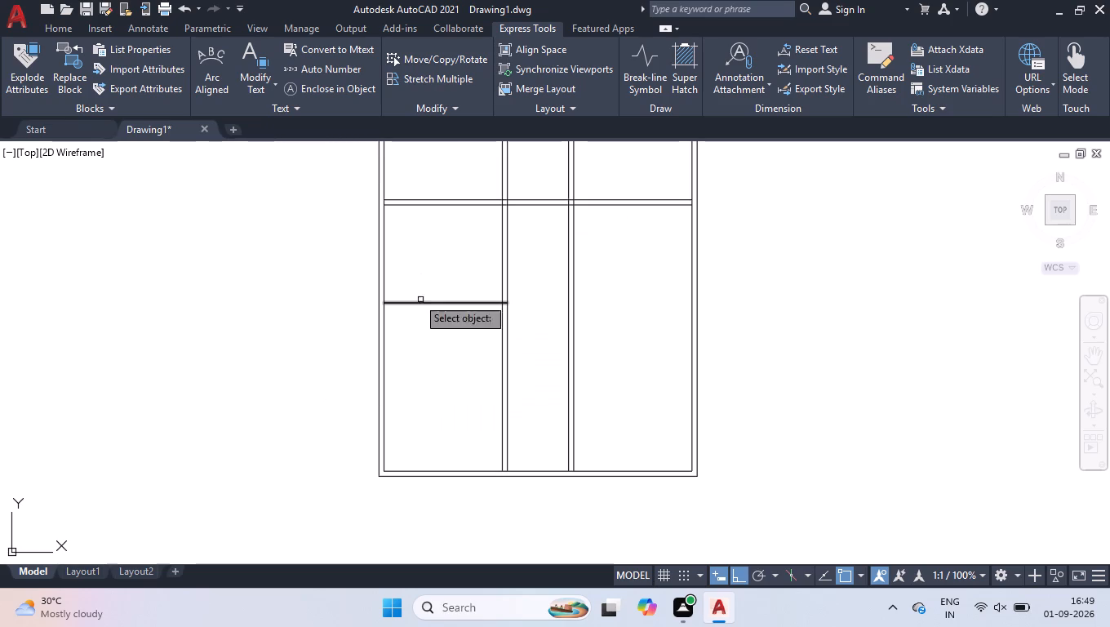
{"action": "left_click", "coordinate": [384, 228]}
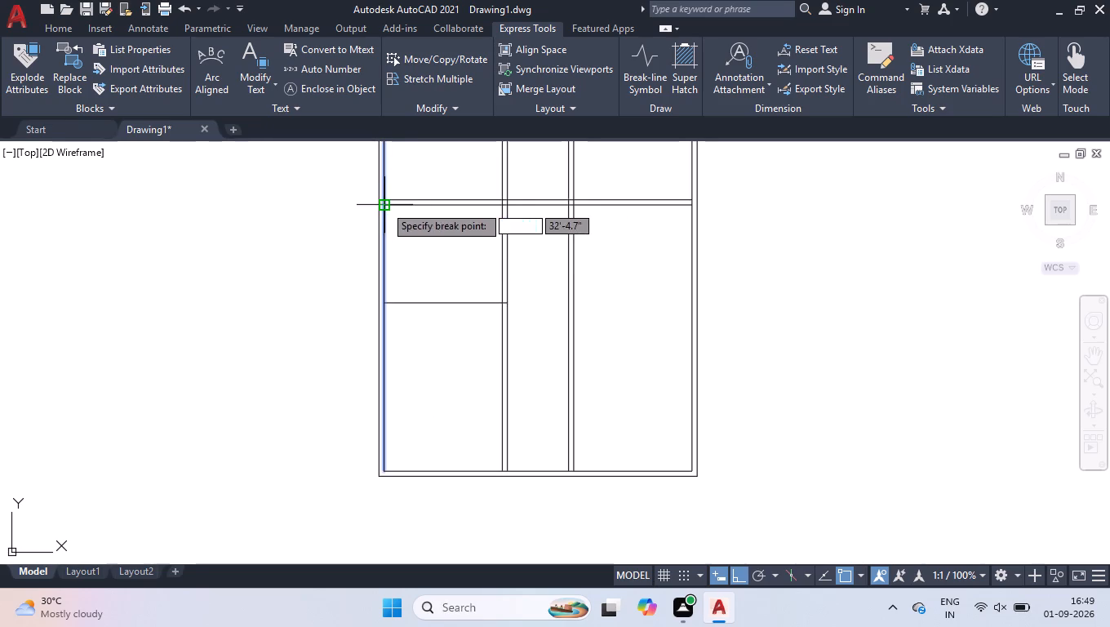
{"action": "left_click", "coordinate": [384, 205]}
{"action": "key", "text": "space"}
{"action": "left_click", "coordinate": [384, 248]}
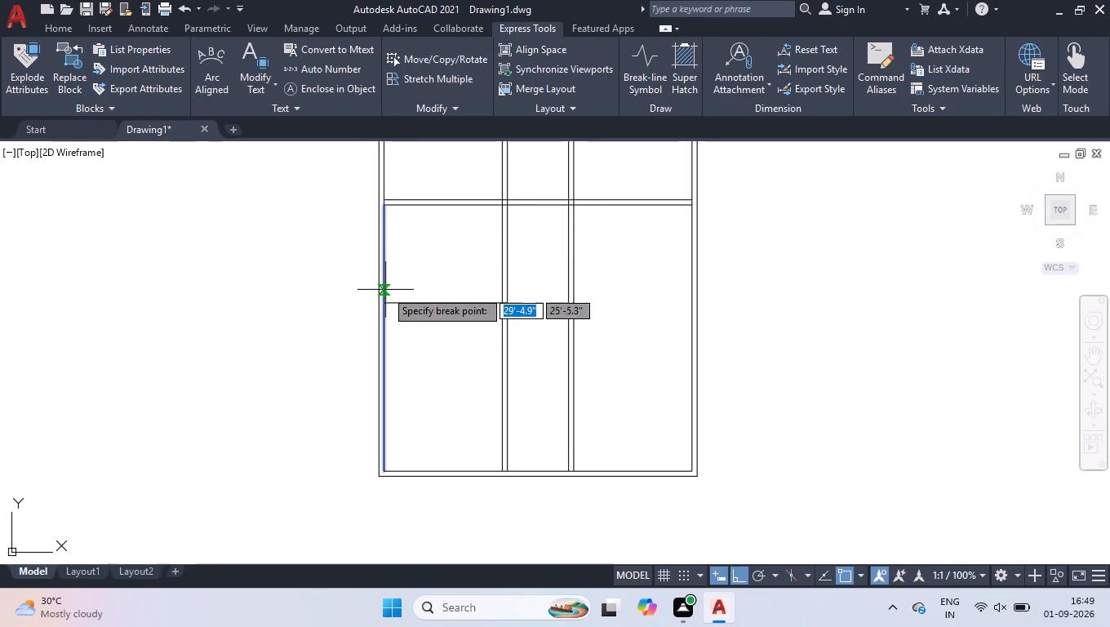
{"action": "left_click", "coordinate": [382, 300]}
Offset the broken 8' segment of the left inner wall line 18'1" to the right.
{"action": "type", "text": "off"}
{"action": "key", "text": "Return"}
{"action": "type", "text": "18'1"}
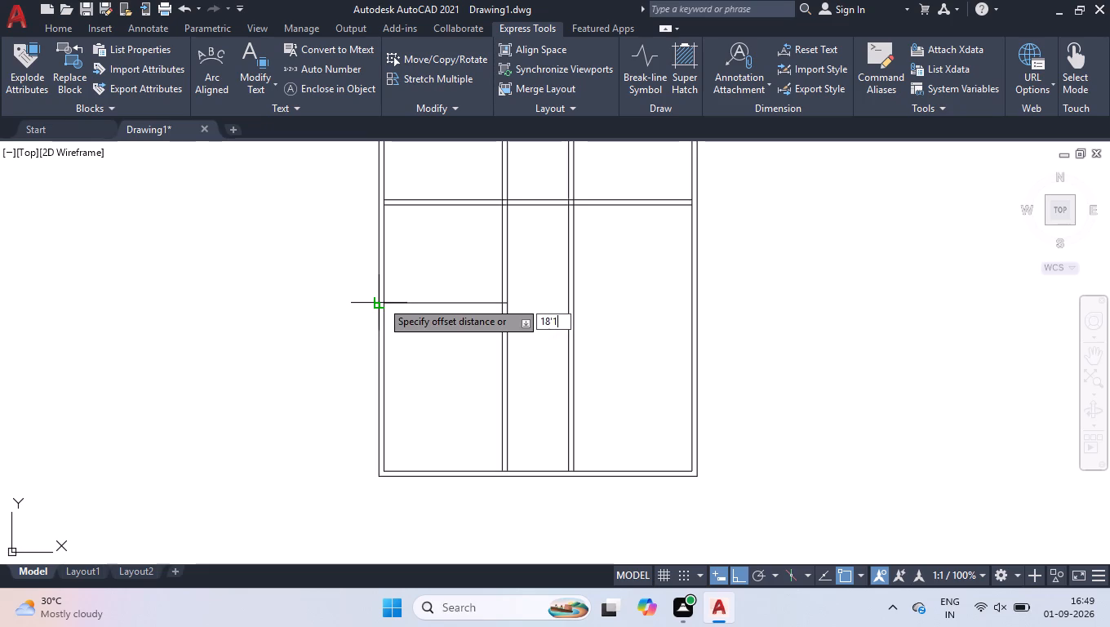
{"action": "key", "text": "Return"}
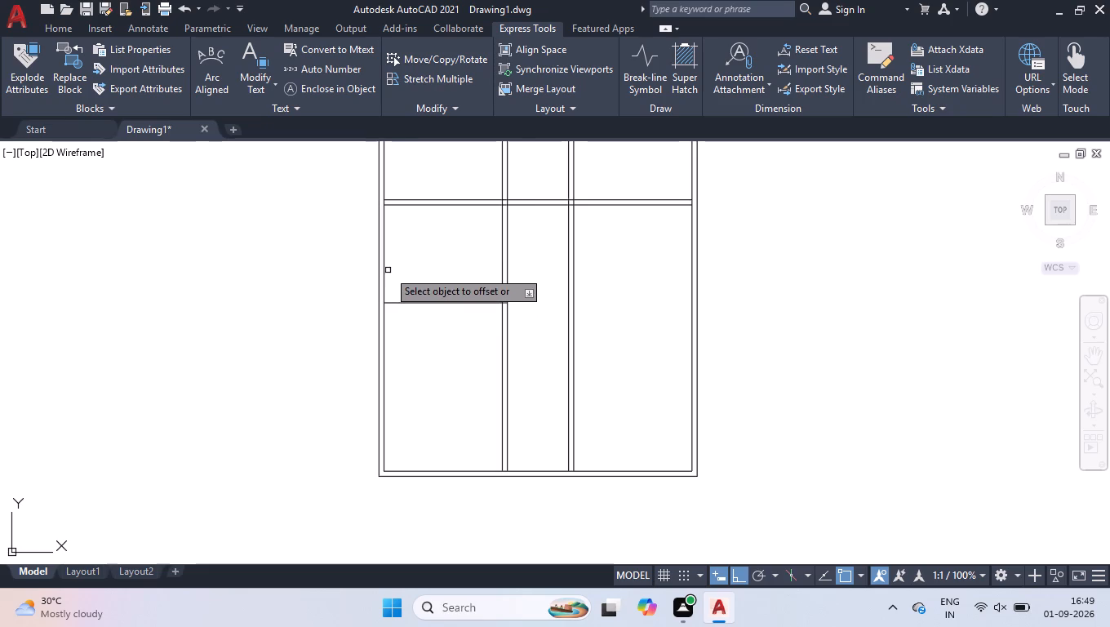
{"action": "left_click", "coordinate": [385, 274]}
{"action": "left_click", "coordinate": [549, 289]}
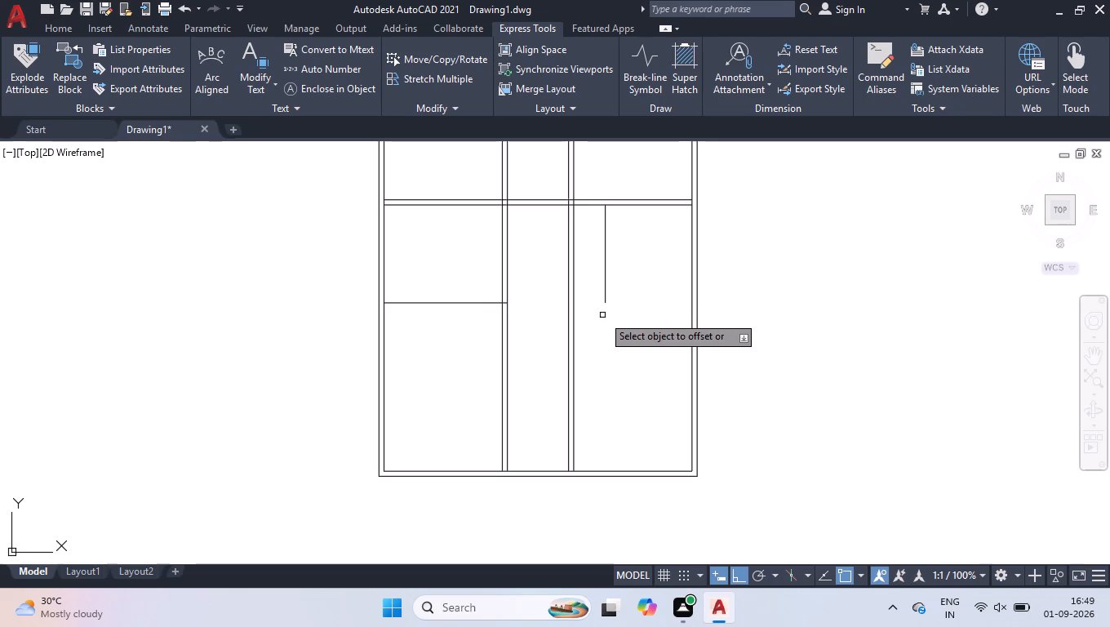
{"action": "key", "text": "space"}
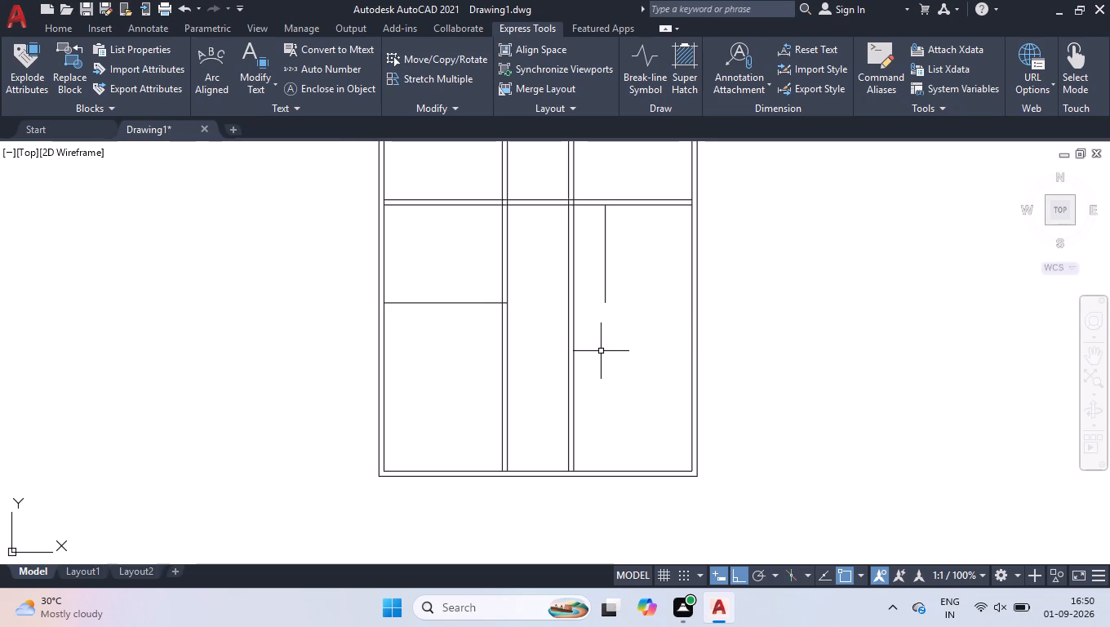
Measure the spacing between the new vertical line and the right partition wall.
{"action": "type", "text": "meas"}
{"action": "key", "text": "Return"}
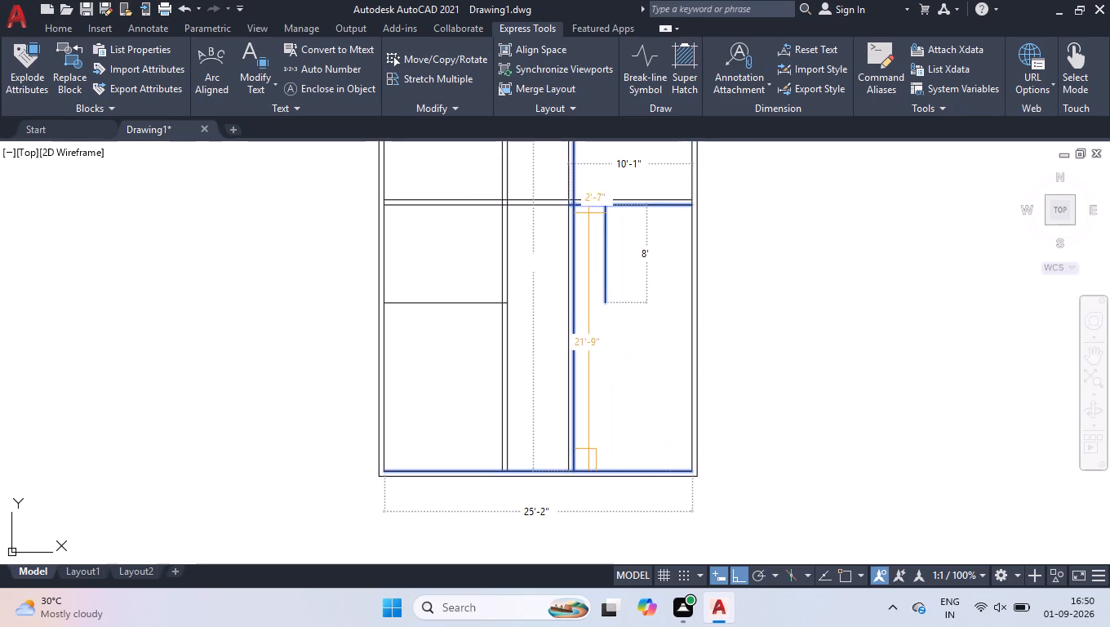
{"action": "key", "text": "space"}
Add a linear dimension from the left inner wall at the 8' line to the lower end of the new vertical line.
{"action": "type", "text": "m"}
{"action": "key", "text": "BackSpace"}
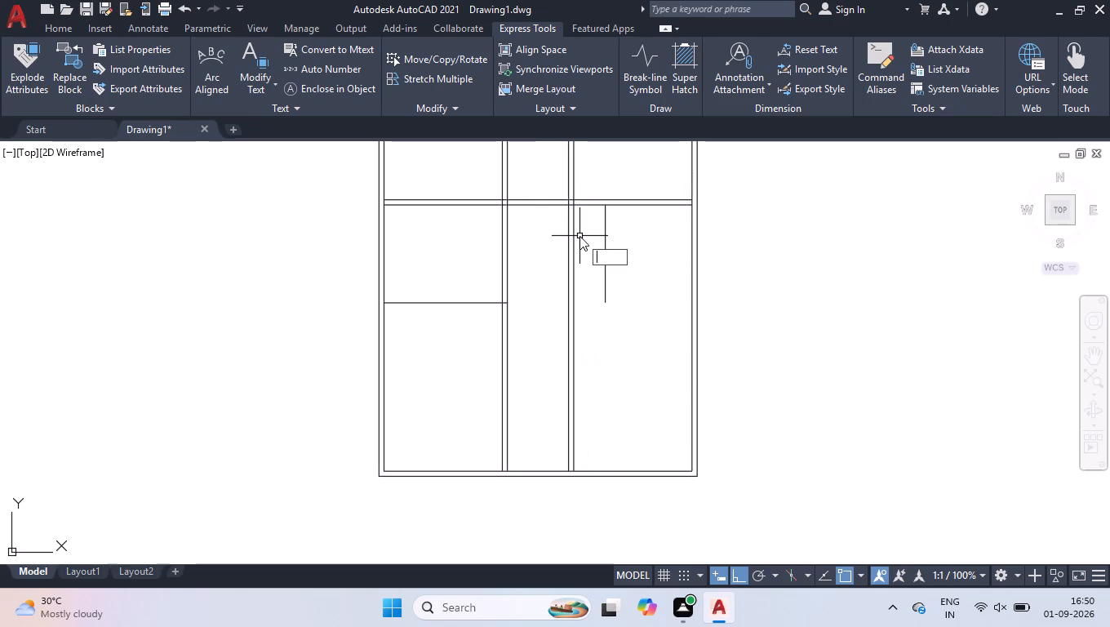
{"action": "key", "text": "BackSpace"}
{"action": "type", "text": "dli"}
{"action": "key", "text": "Return"}
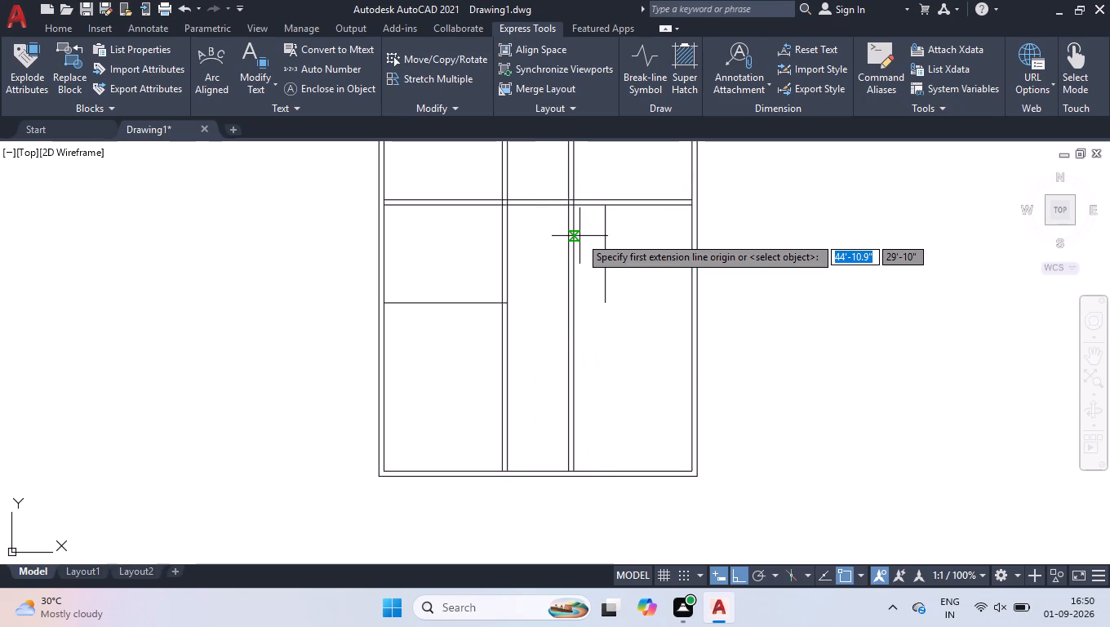
{"action": "left_click", "coordinate": [384, 300]}
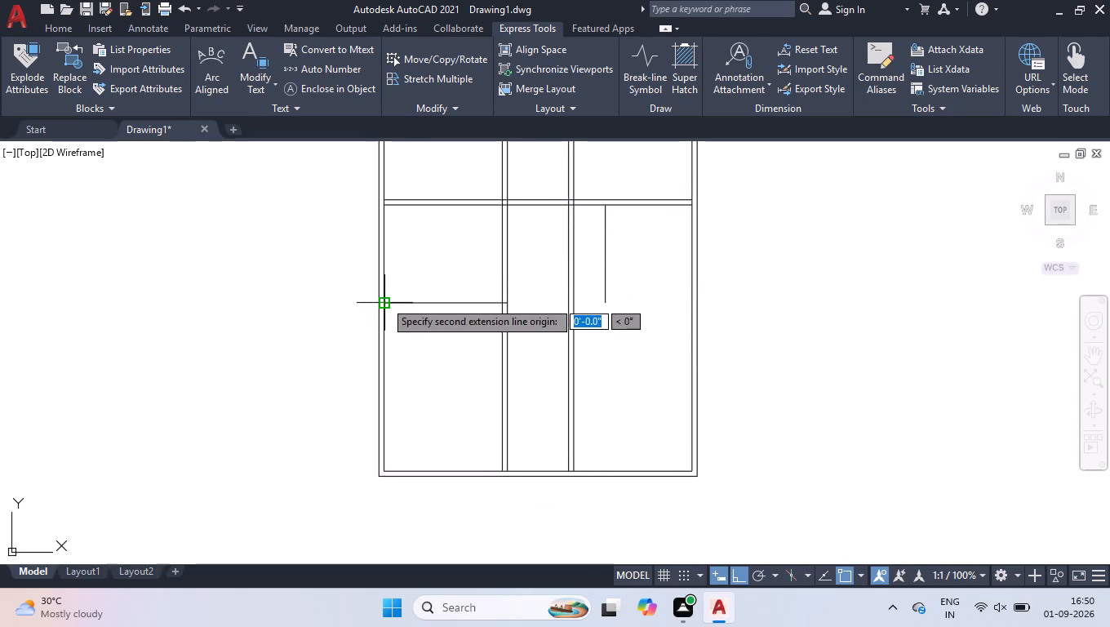
{"action": "left_click", "coordinate": [606, 301]}
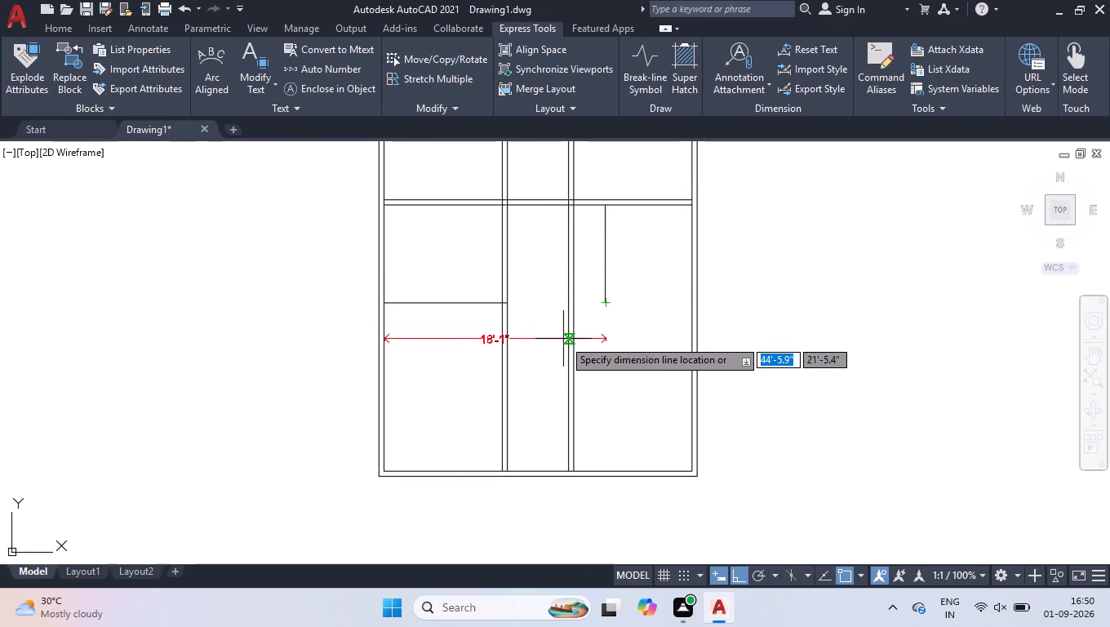
{"action": "left_click", "coordinate": [563, 339]}
{"action": "scroll", "coordinate": [542, 340], "scroll_direction": "up", "scroll_amount": 2}
{"action": "scroll", "coordinate": [575, 342], "scroll_direction": "down", "scroll_amount": 1}
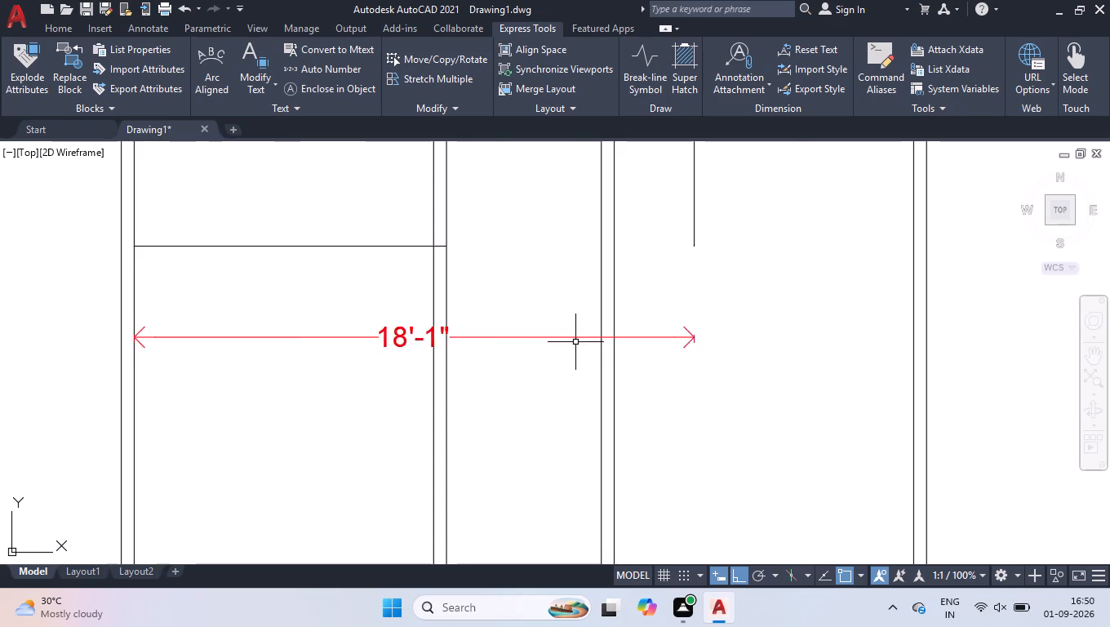
{"action": "scroll", "coordinate": [606, 309], "scroll_direction": "down", "scroll_amount": 1}
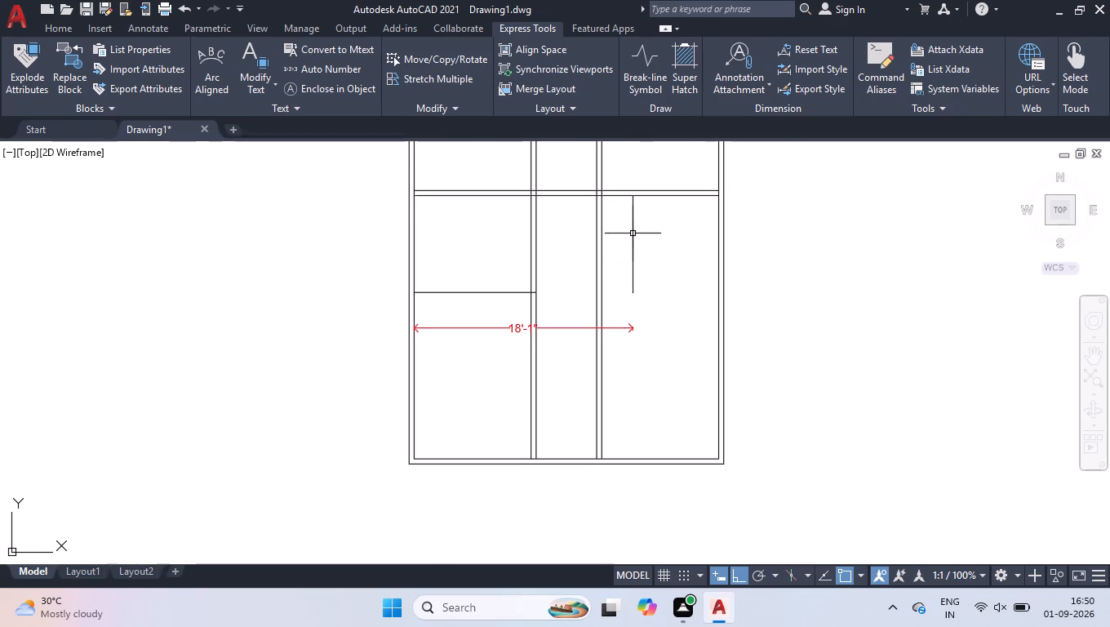
Move the 8' vertical line in the middle band 9" to the right.
{"action": "left_click", "coordinate": [633, 233]}
{"action": "scroll", "coordinate": [636, 217], "scroll_direction": "up", "scroll_amount": 1}
{"action": "left_click_drag", "start_coordinate": [629, 264], "coordinate": [637, 266]}
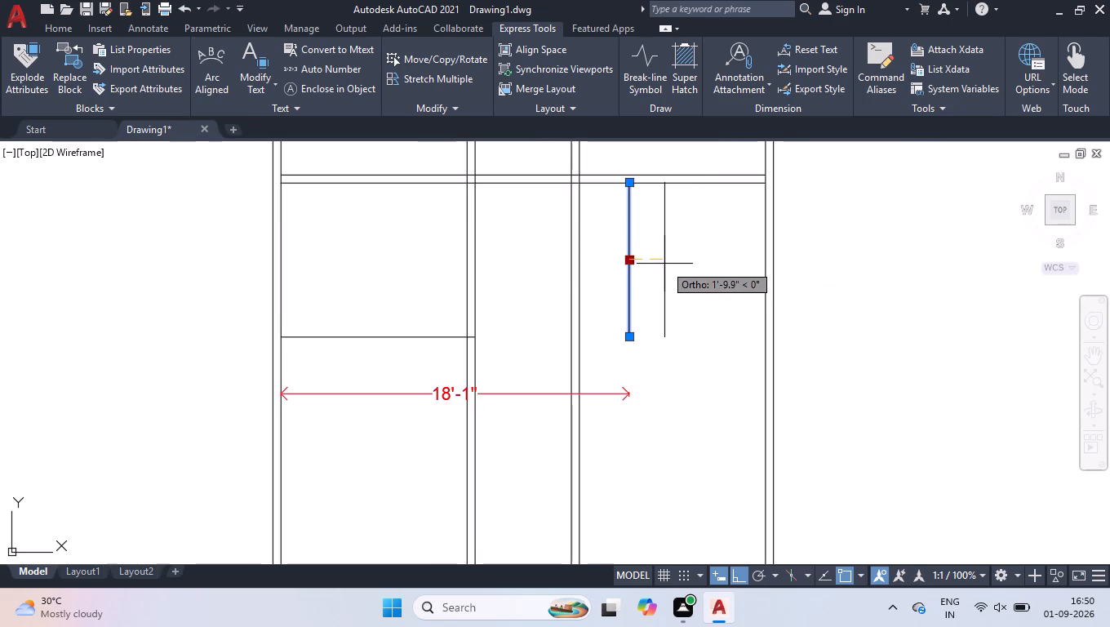
{"action": "key", "text": "9"}
{"action": "key", "text": "Return"}
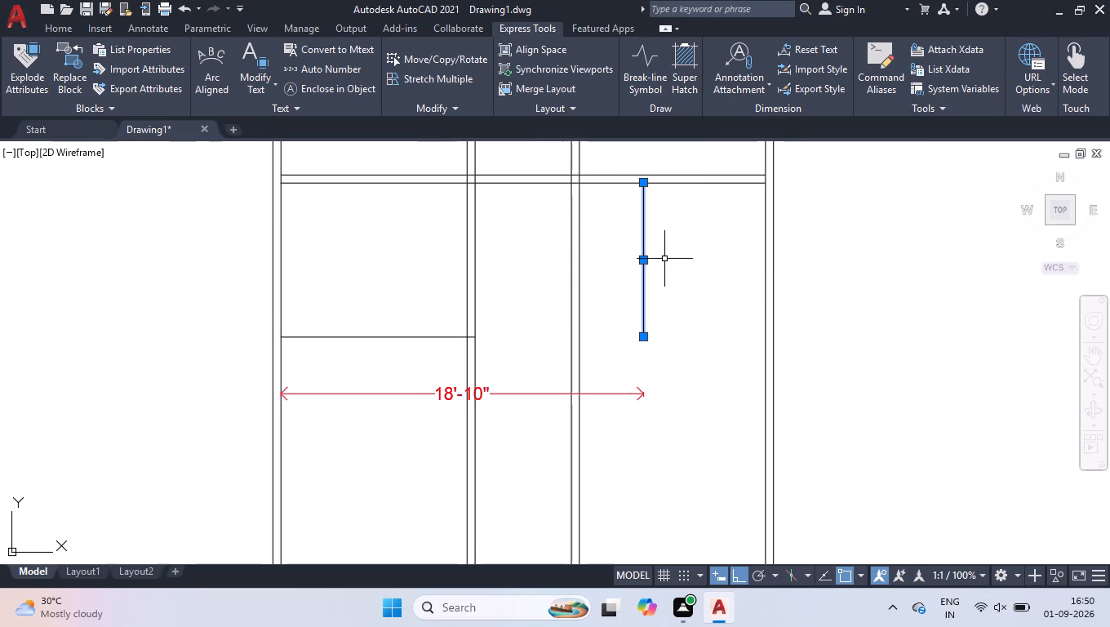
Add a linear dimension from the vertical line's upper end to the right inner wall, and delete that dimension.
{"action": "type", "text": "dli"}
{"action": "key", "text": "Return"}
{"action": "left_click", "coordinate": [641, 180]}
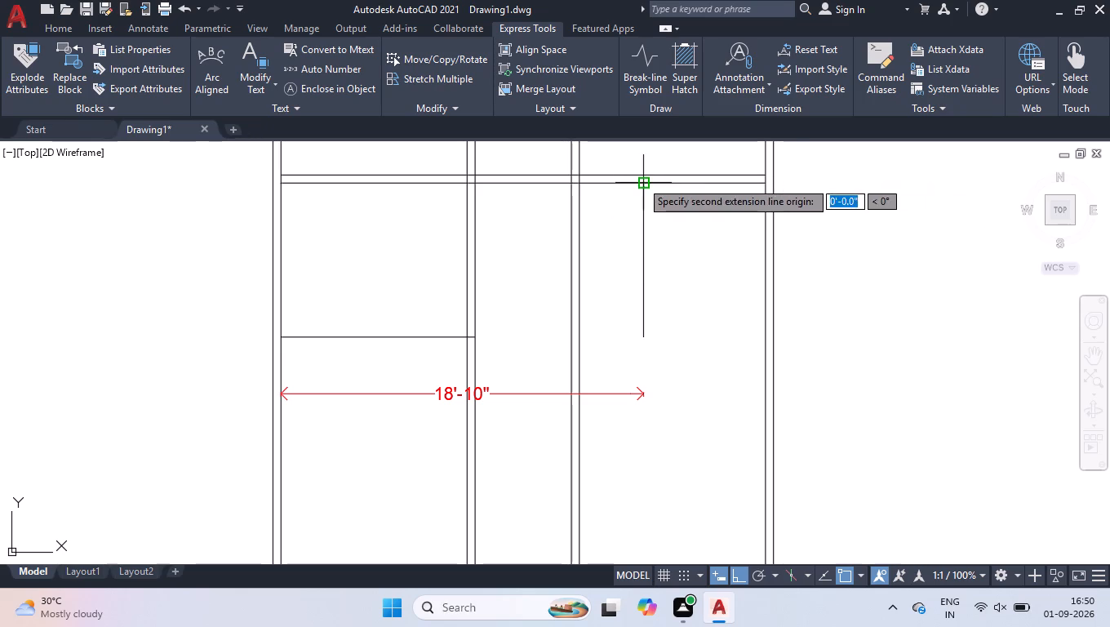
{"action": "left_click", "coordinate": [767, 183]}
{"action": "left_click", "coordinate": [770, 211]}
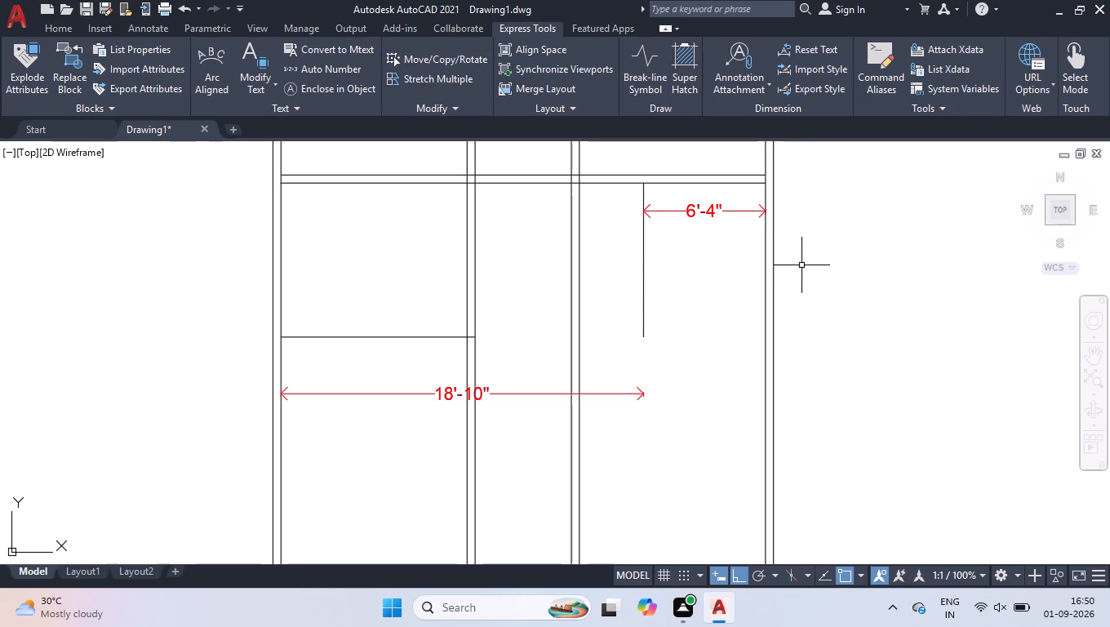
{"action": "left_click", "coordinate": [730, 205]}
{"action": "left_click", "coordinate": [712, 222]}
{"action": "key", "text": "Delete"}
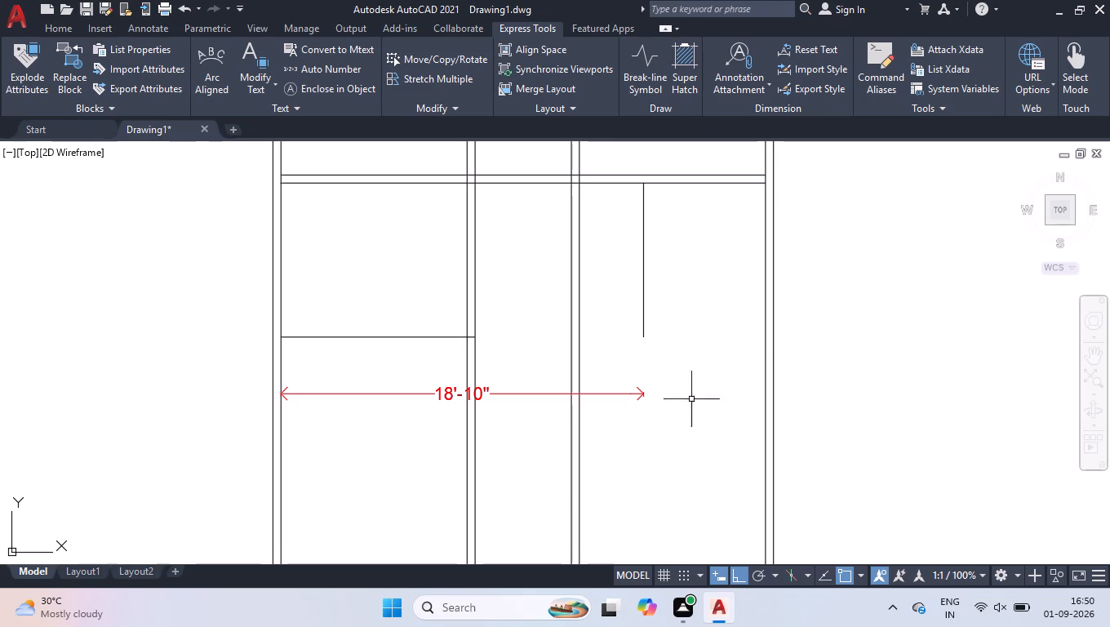
Draw a horizontal line from the right end of the left room's 8' line across to the right inner wall.
{"action": "key", "text": "l"}
{"action": "key", "text": "Return"}
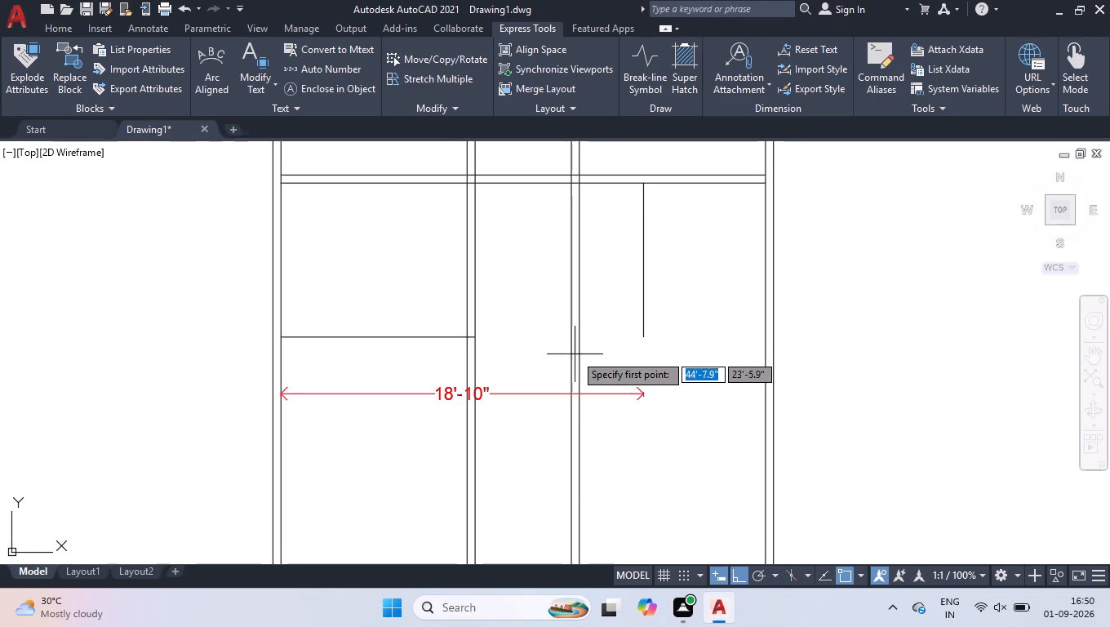
{"action": "left_click", "coordinate": [477, 341]}
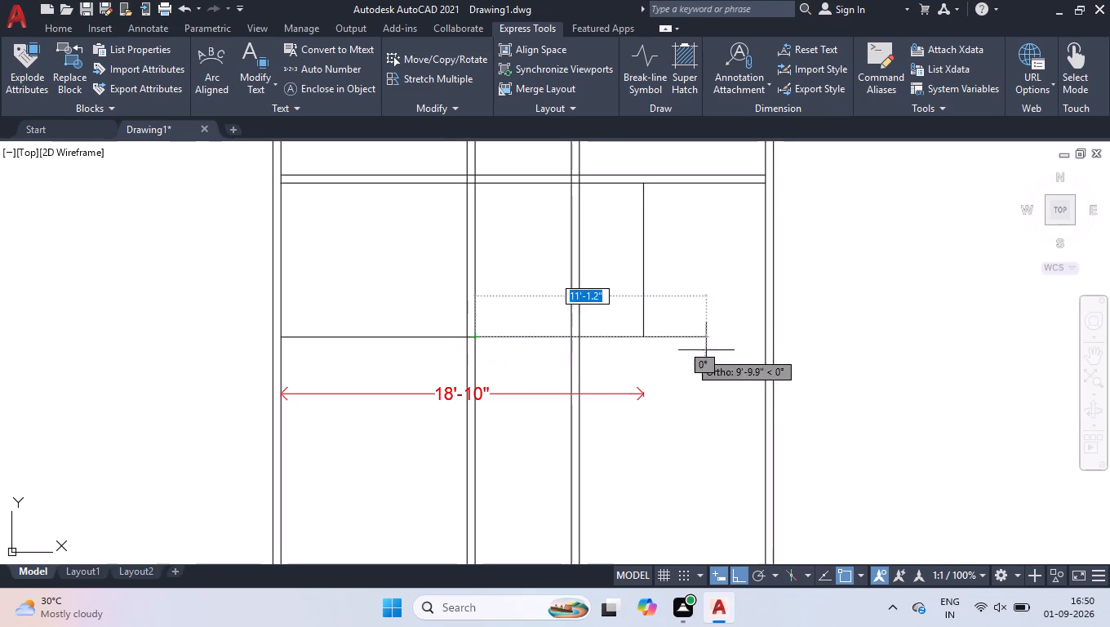
{"action": "left_click", "coordinate": [766, 335]}
{"action": "key", "text": "space"}
Delete the 18'-10" linear dimension below the new horizontal line.
{"action": "scroll", "coordinate": [719, 368], "scroll_direction": "down", "scroll_amount": 1}
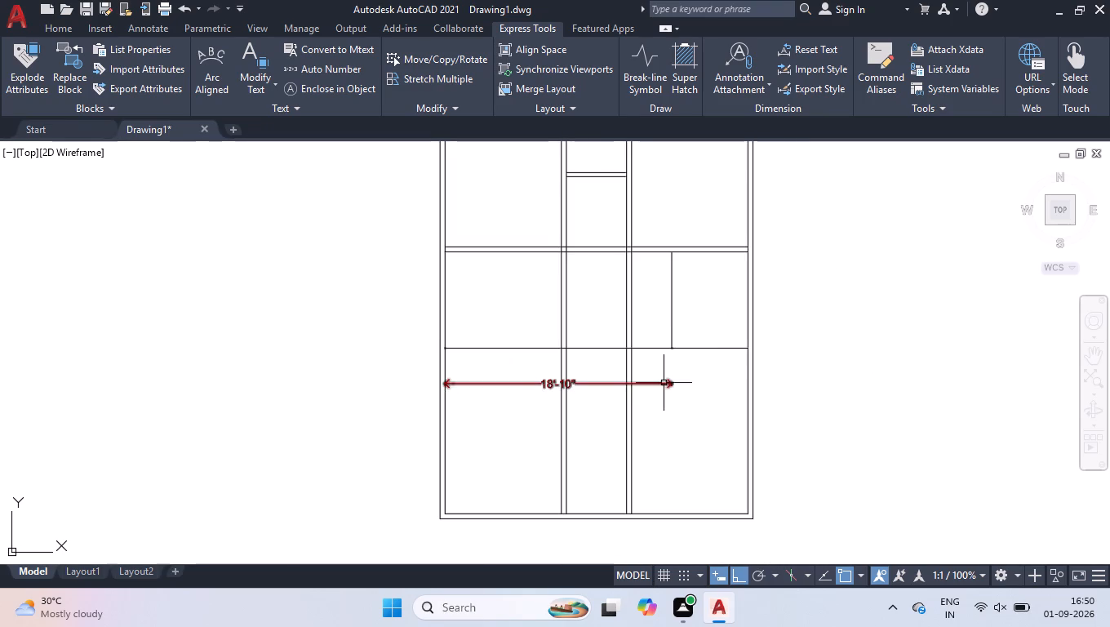
{"action": "left_click", "coordinate": [664, 383]}
{"action": "key", "text": "Delete"}
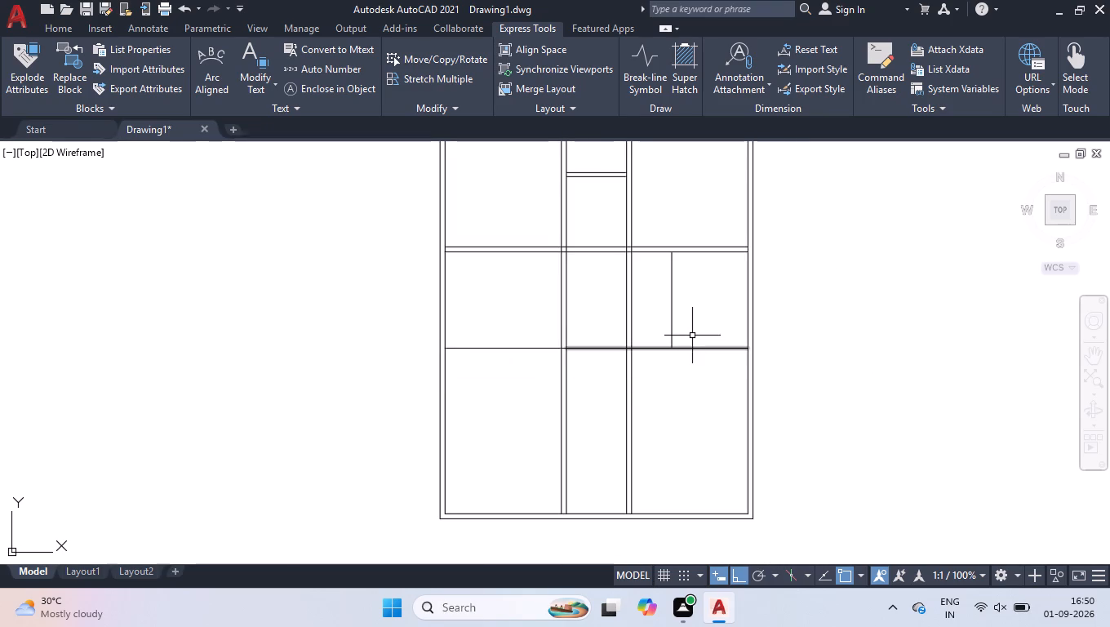
Trim both partition walls between the full-width cross wall and the horizontal line below, including their lines inside the cross wall.
{"action": "type", "text": "tr"}
{"action": "key", "text": "Return"}
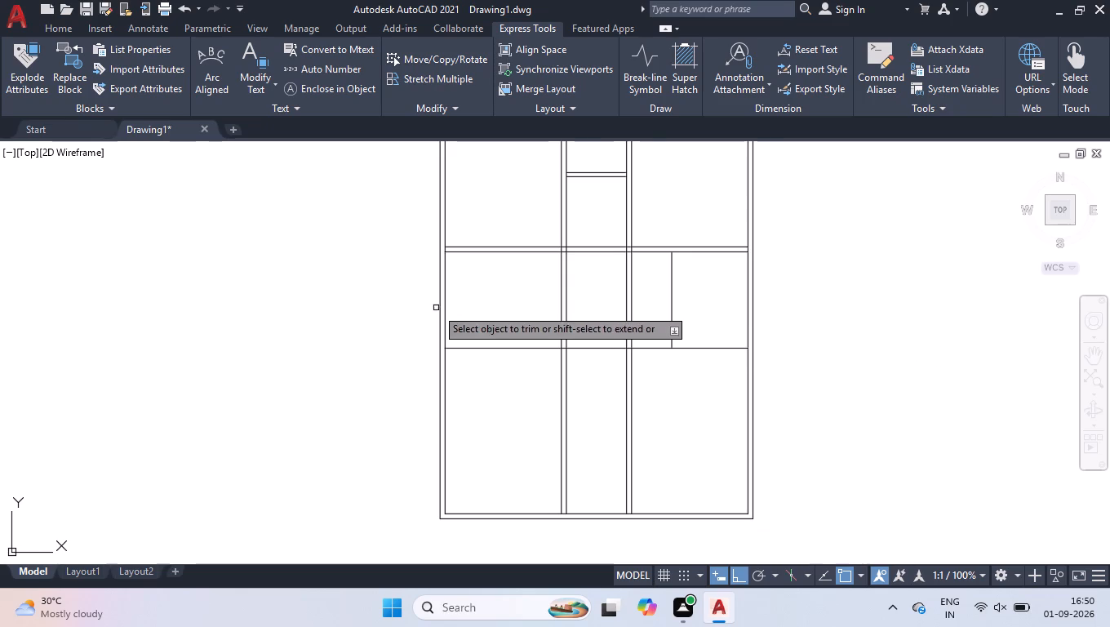
{"action": "left_click", "coordinate": [513, 311]}
{"action": "left_click", "coordinate": [645, 308]}
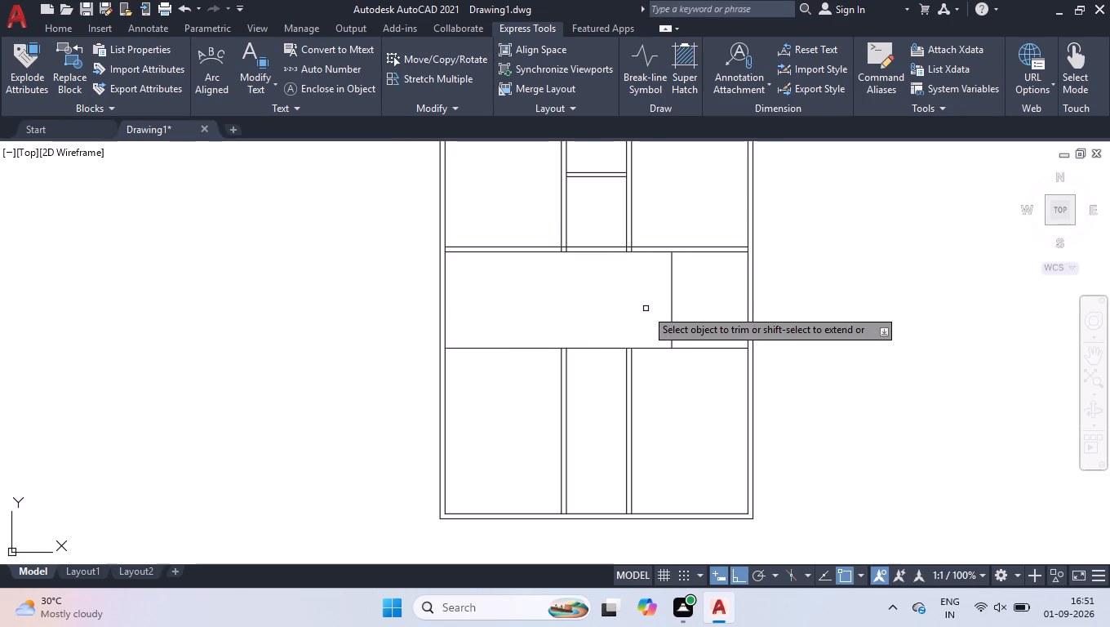
{"action": "scroll", "coordinate": [640, 255], "scroll_direction": "up", "scroll_amount": 3}
{"action": "left_click", "coordinate": [637, 240]}
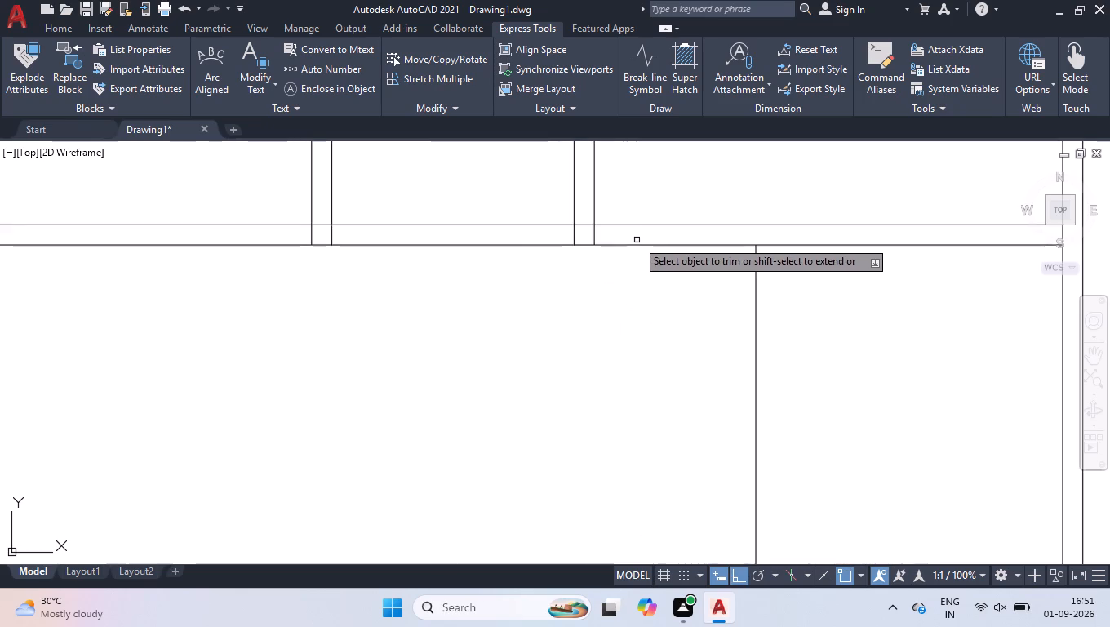
{"action": "left_click", "coordinate": [286, 236]}
{"action": "scroll", "coordinate": [439, 278], "scroll_direction": "down", "scroll_amount": 3}
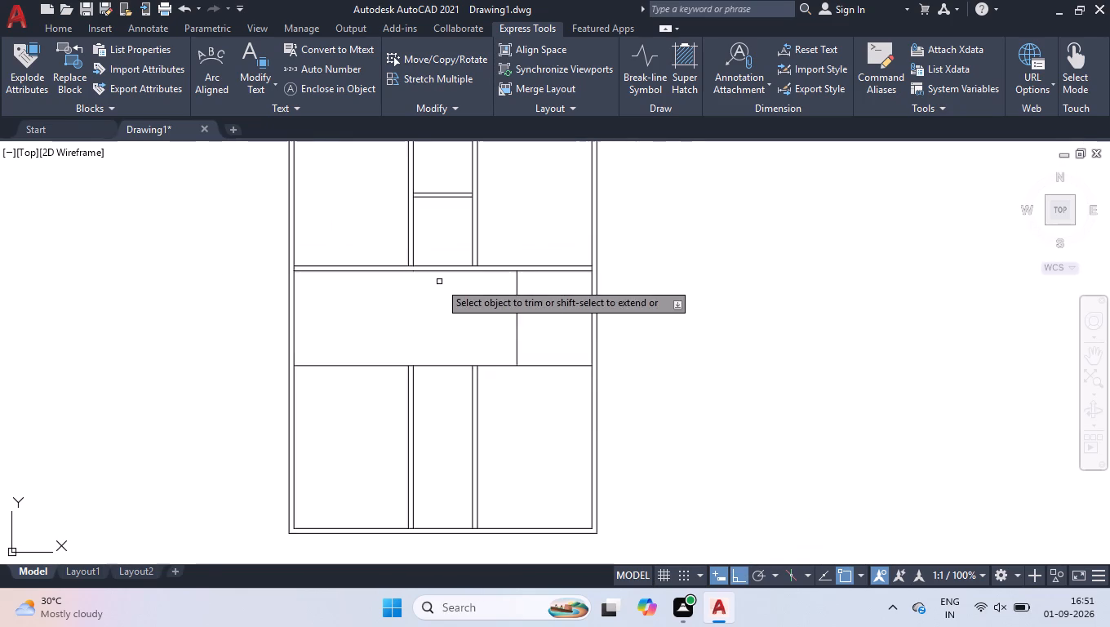
{"action": "key", "text": "space"}
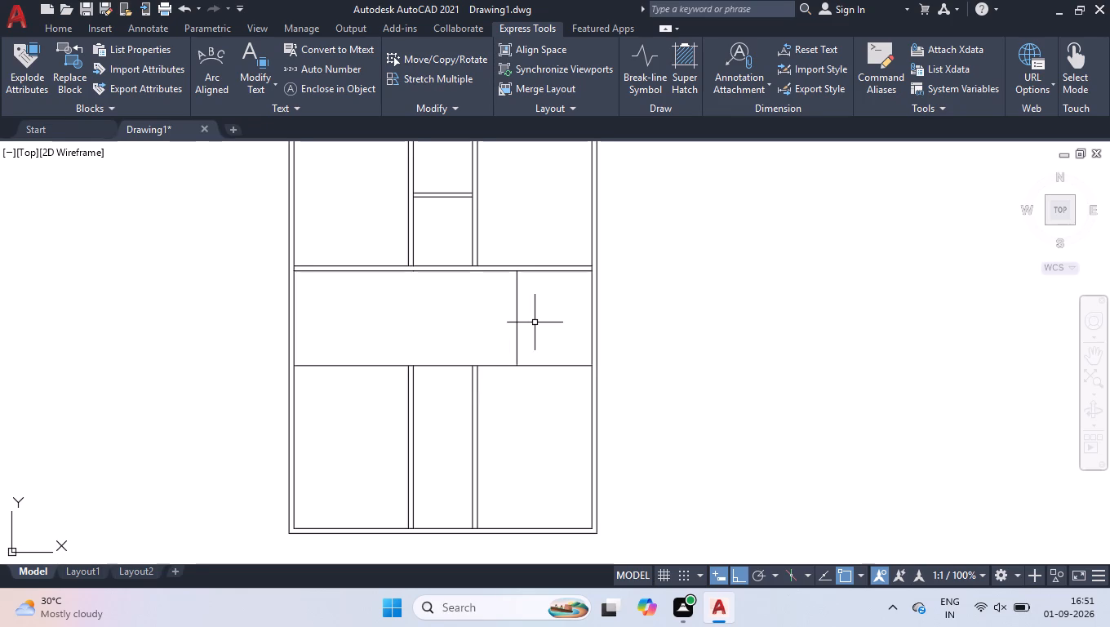
Measure the spacing around the short vertical line in the middle band.
{"action": "scroll", "coordinate": [458, 358], "scroll_direction": "up", "scroll_amount": 1}
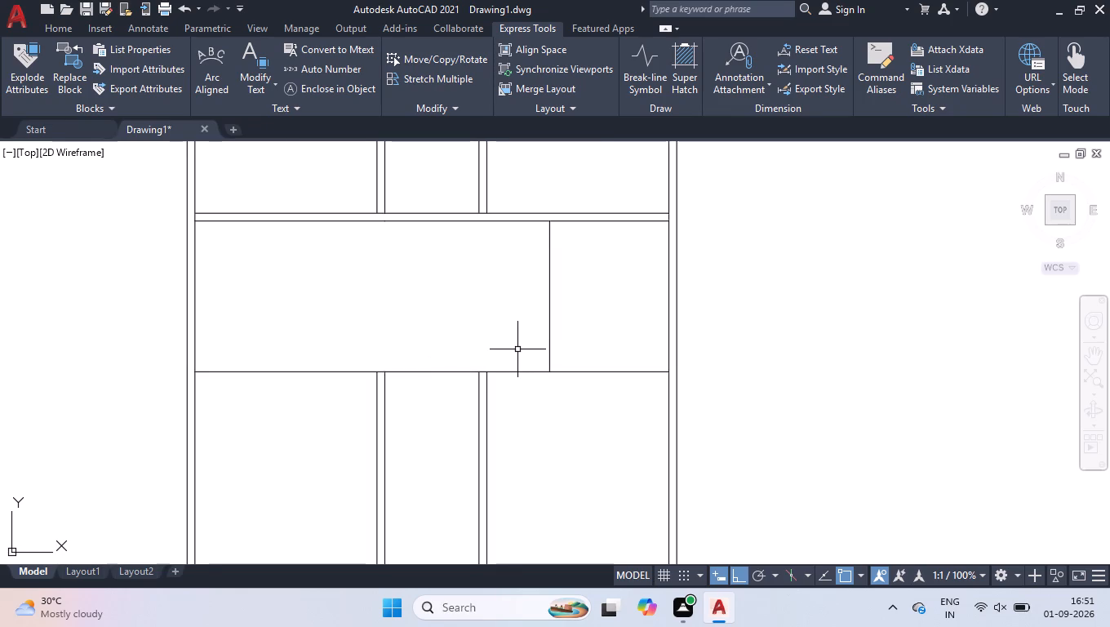
{"action": "type", "text": "mea"}
{"action": "key", "text": "Return"}
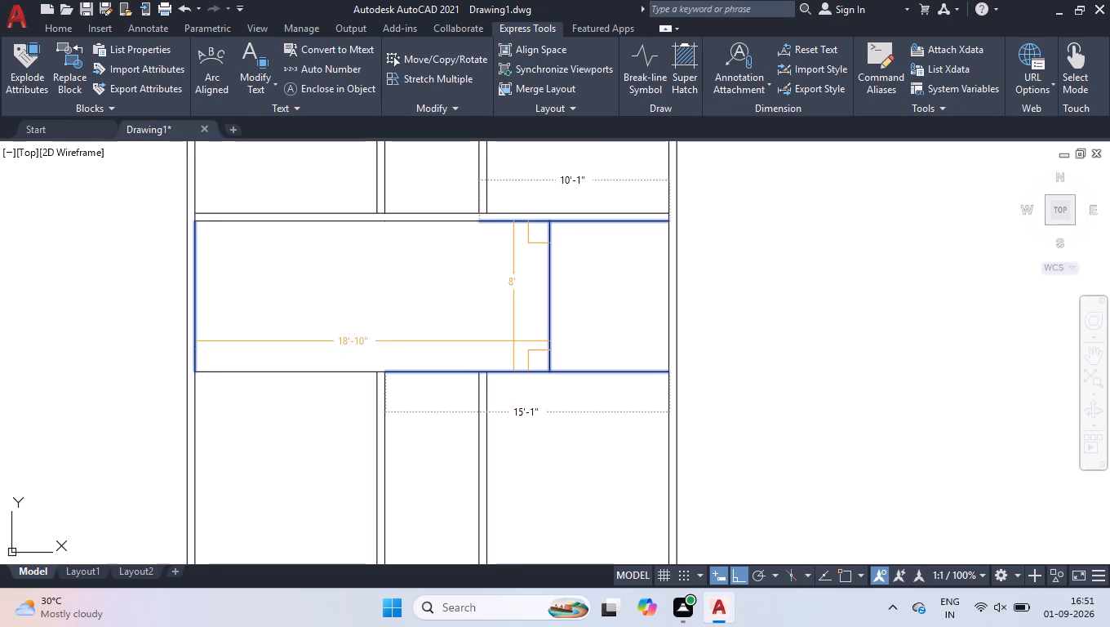
{"action": "key", "text": "space"}
Offset the short vertical line in the middle band 5" to the right.
{"action": "type", "text": "off"}
{"action": "key", "text": "Return"}
{"action": "key", "text": "5"}
{"action": "key", "text": "Return"}
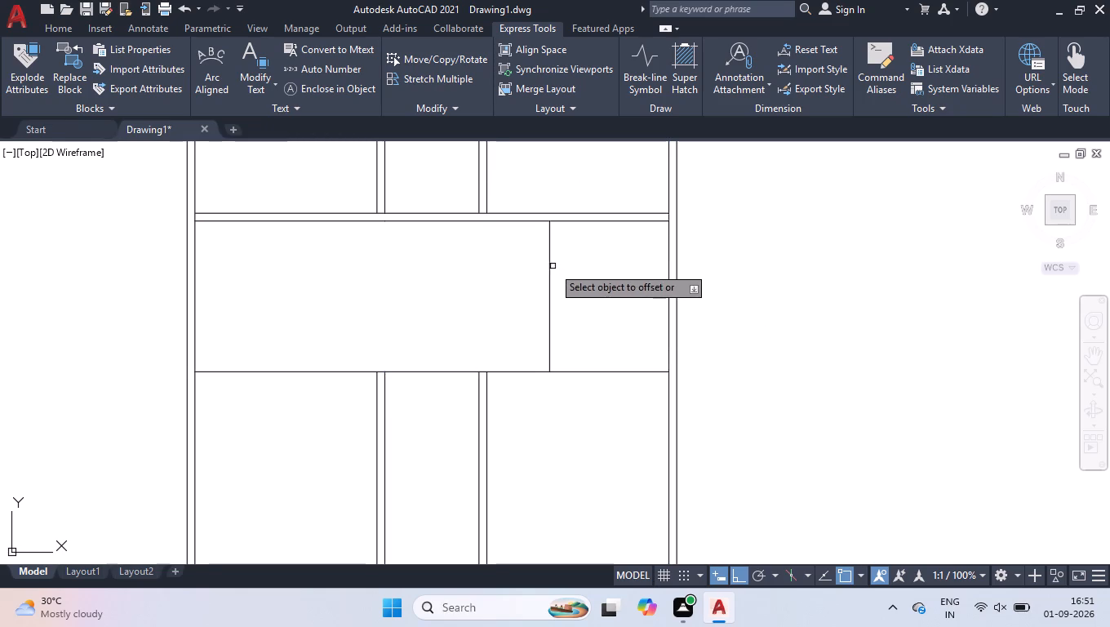
{"action": "left_click", "coordinate": [551, 266]}
{"action": "left_click", "coordinate": [584, 273]}
{"action": "key", "text": "space"}
Extend the left line of the new short vertical wall up to the cross wall's top line.
{"action": "type", "text": "ex"}
{"action": "key", "text": "Return"}
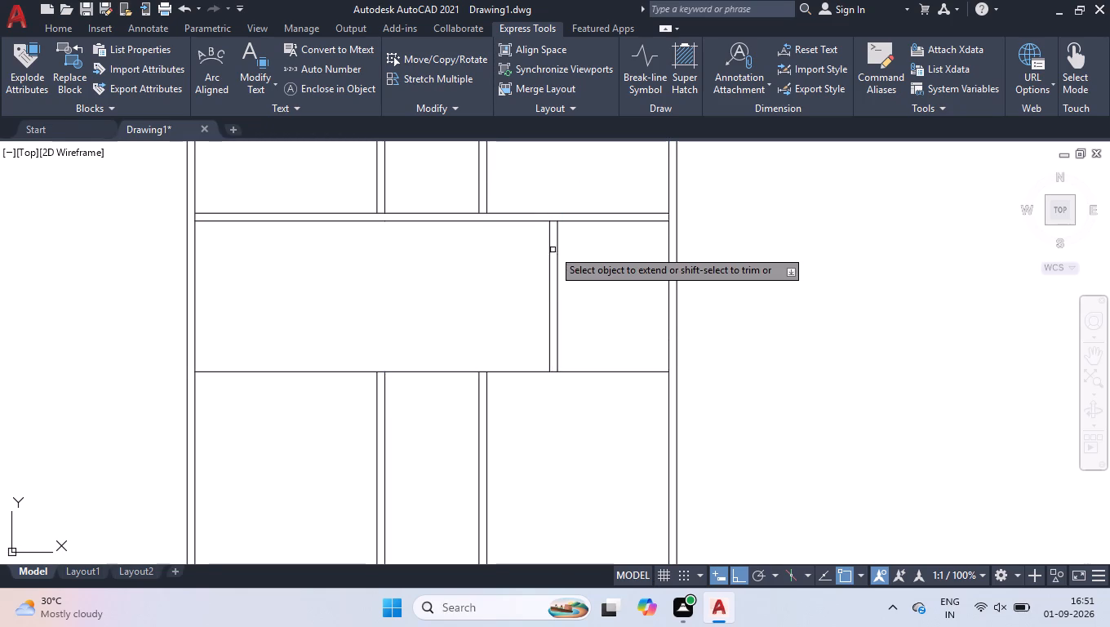
{"action": "left_click", "coordinate": [548, 245]}
{"action": "key", "text": "space"}
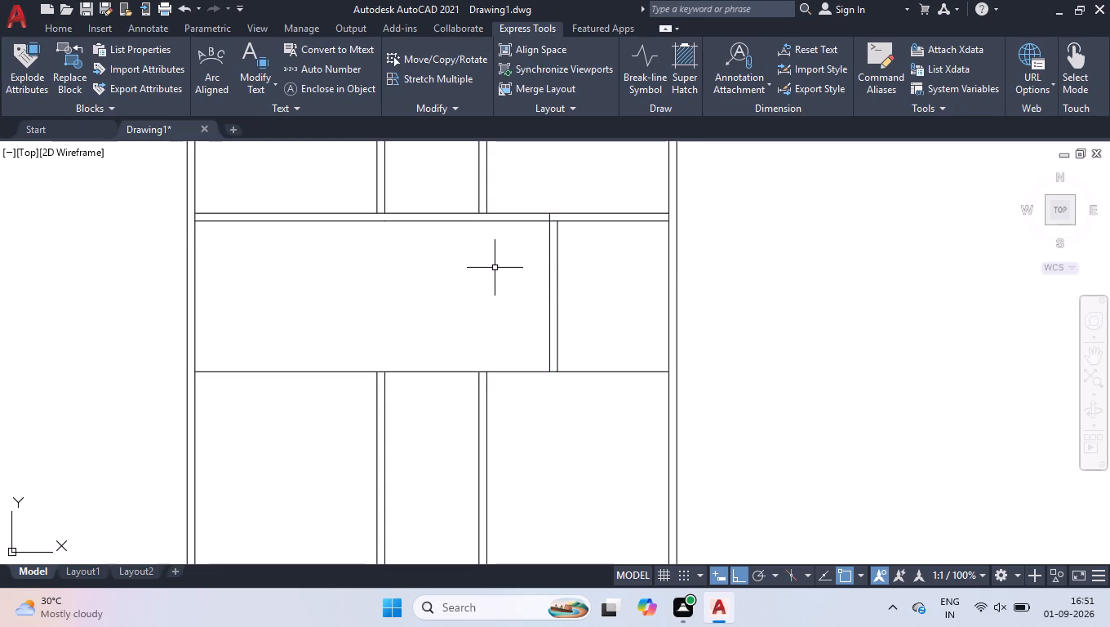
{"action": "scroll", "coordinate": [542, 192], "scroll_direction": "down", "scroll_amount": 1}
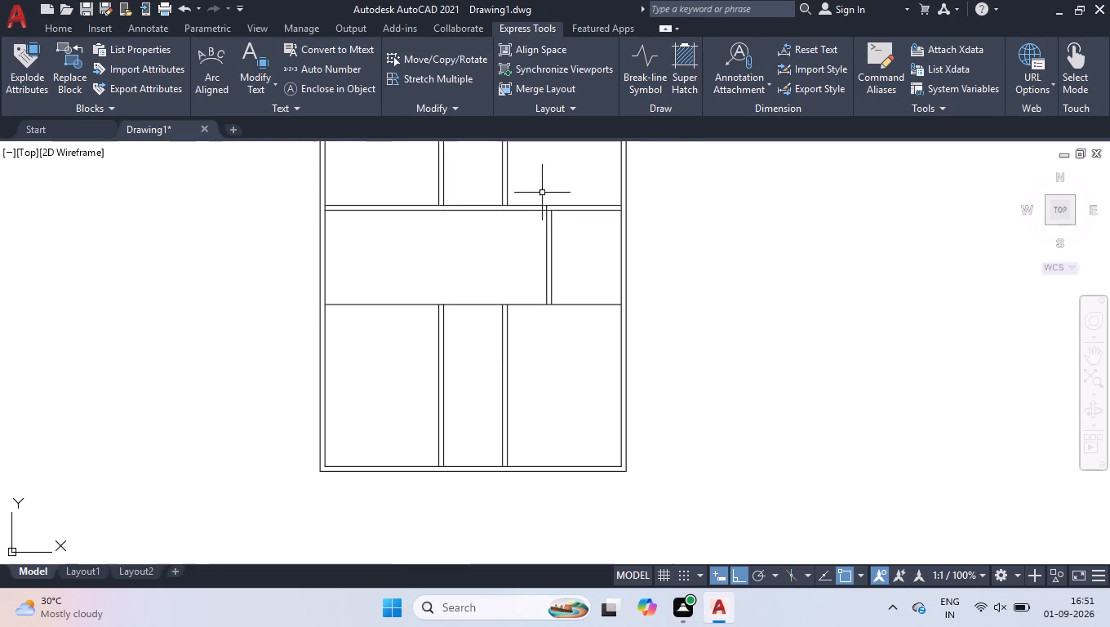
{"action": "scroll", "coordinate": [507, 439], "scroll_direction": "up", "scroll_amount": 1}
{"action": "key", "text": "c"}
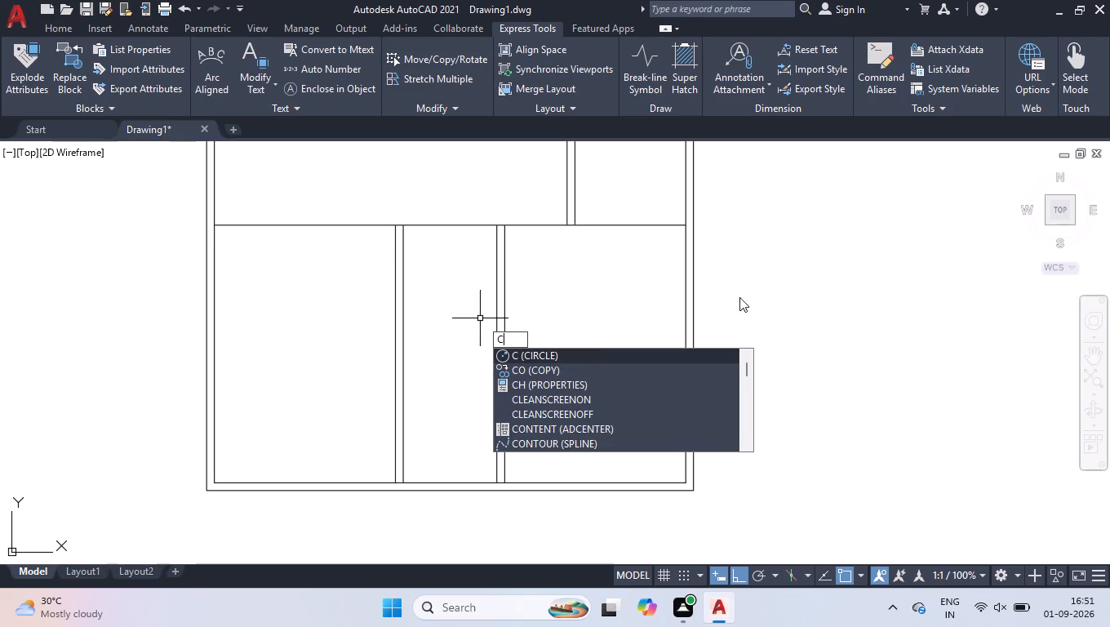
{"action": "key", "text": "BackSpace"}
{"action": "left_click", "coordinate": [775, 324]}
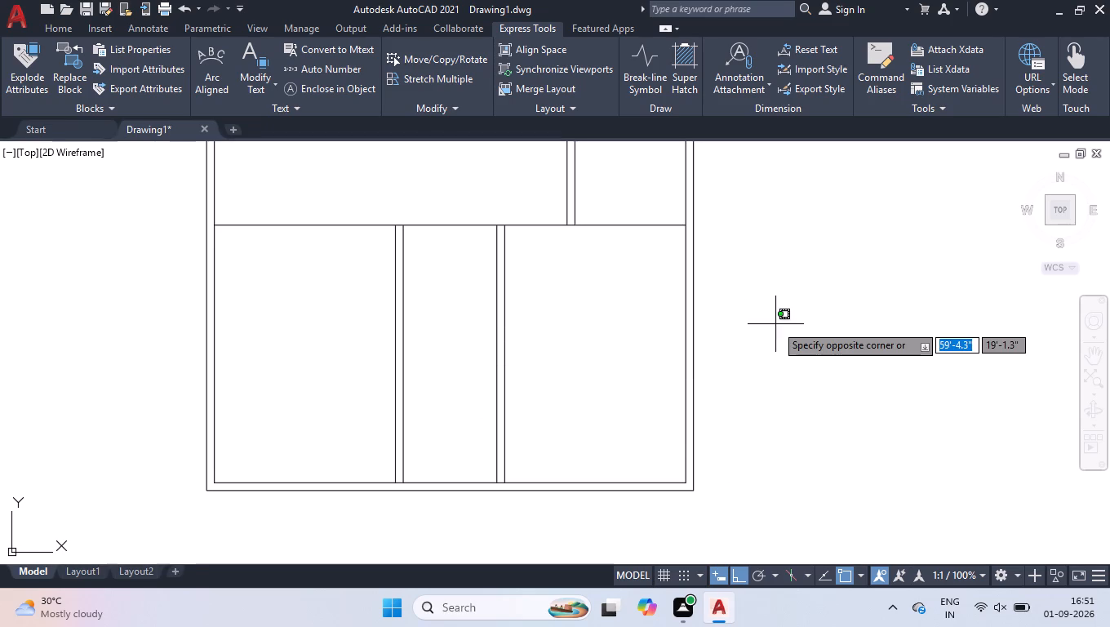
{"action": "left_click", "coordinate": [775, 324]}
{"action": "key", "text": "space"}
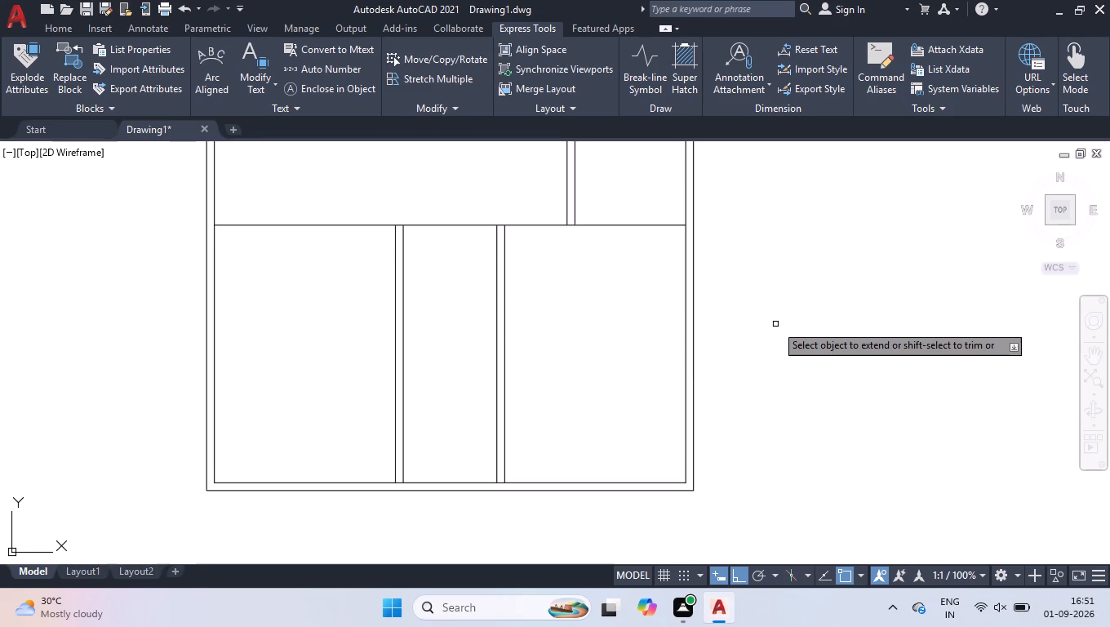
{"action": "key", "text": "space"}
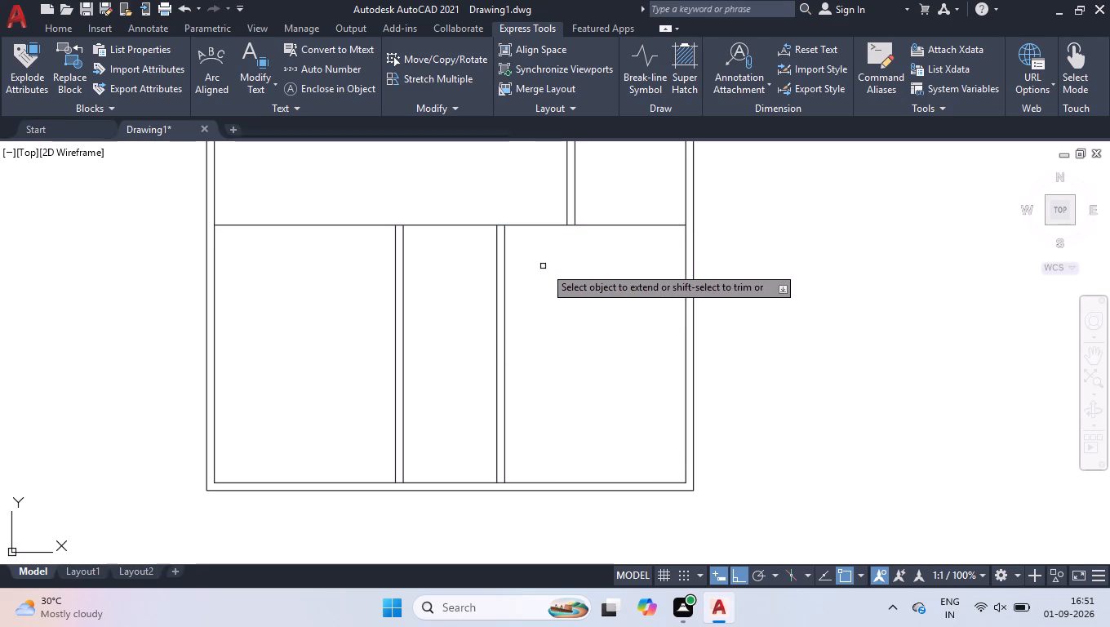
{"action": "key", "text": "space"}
Offset both segments of the horizontal line below the middle band 5" downward to form a cross wall.
{"action": "type", "text": "off"}
{"action": "key", "text": "Return"}
{"action": "key", "text": "5"}
{"action": "key", "text": "Return"}
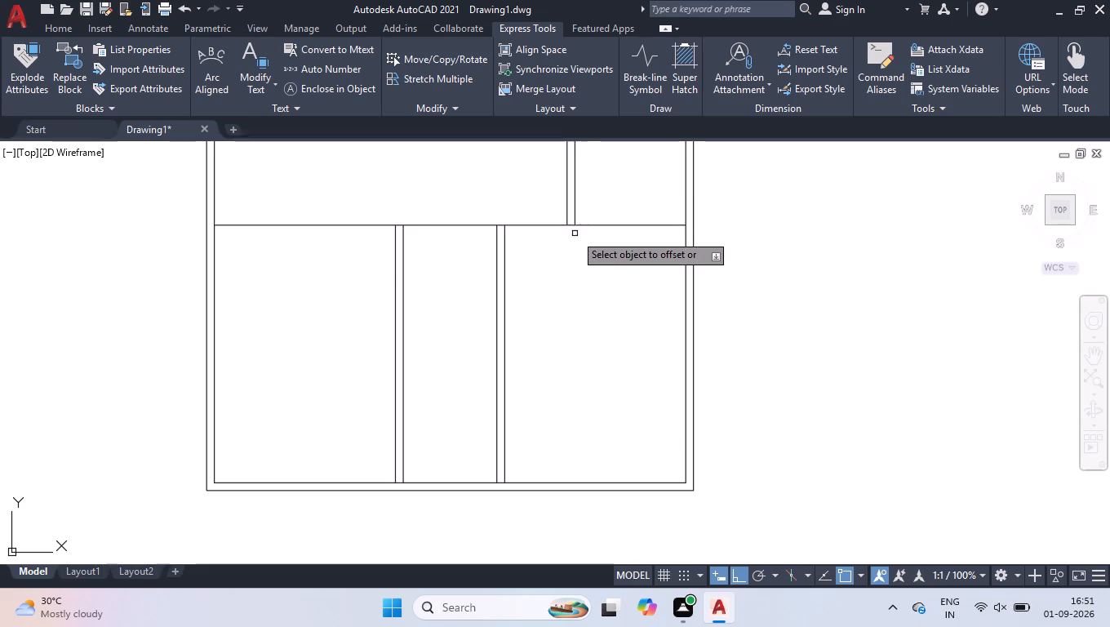
{"action": "left_click", "coordinate": [589, 225]}
{"action": "left_click", "coordinate": [589, 290]}
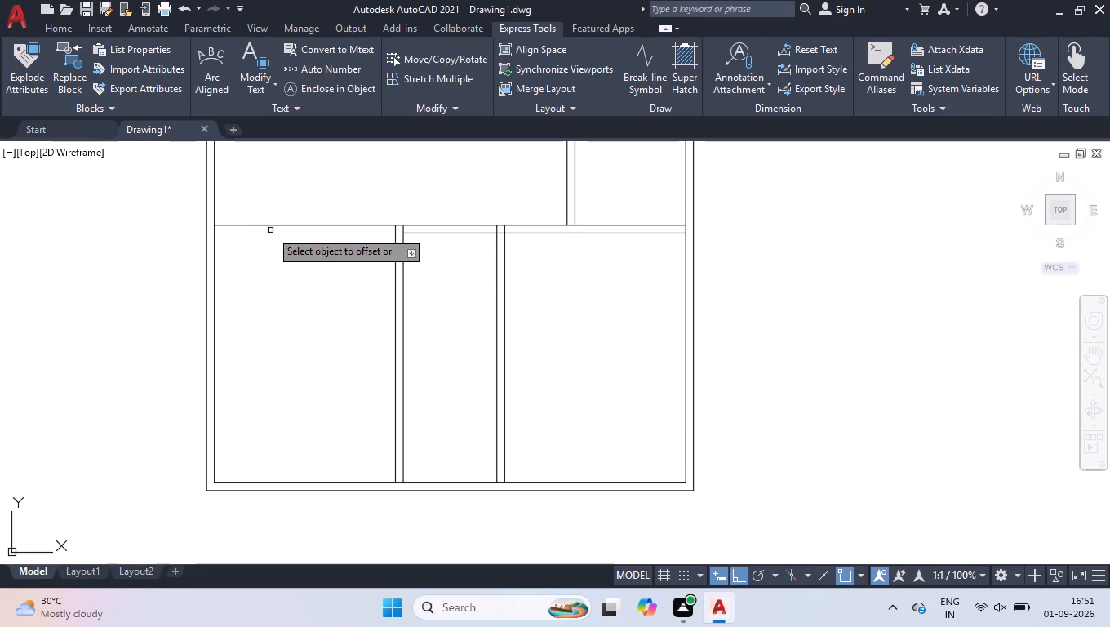
{"action": "left_click", "coordinate": [273, 223]}
{"action": "left_click", "coordinate": [282, 263]}
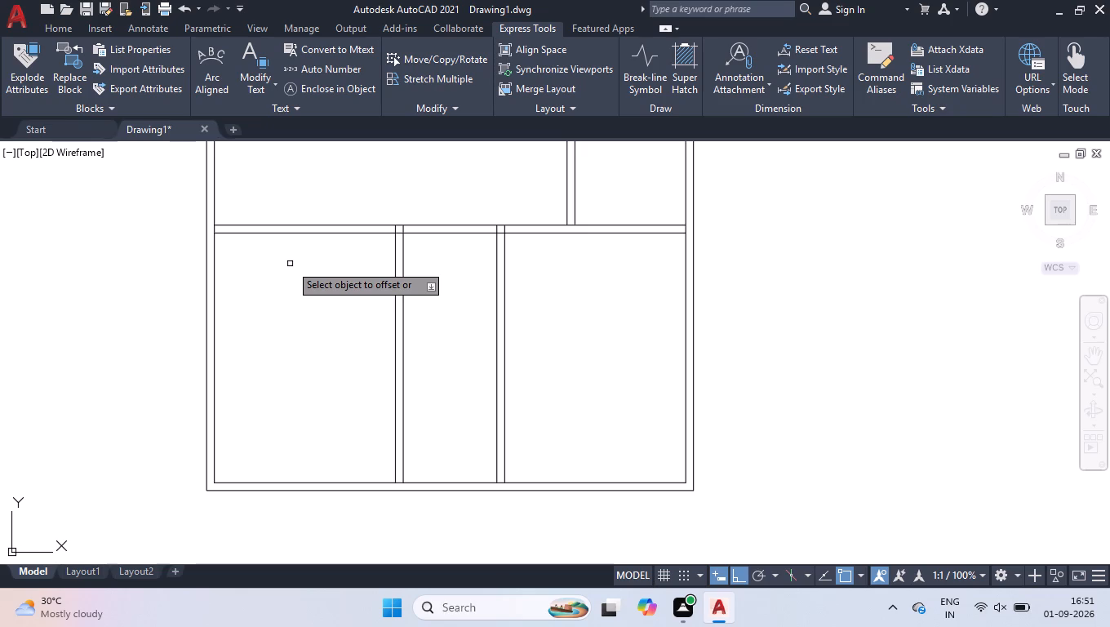
{"action": "key", "text": "Return"}
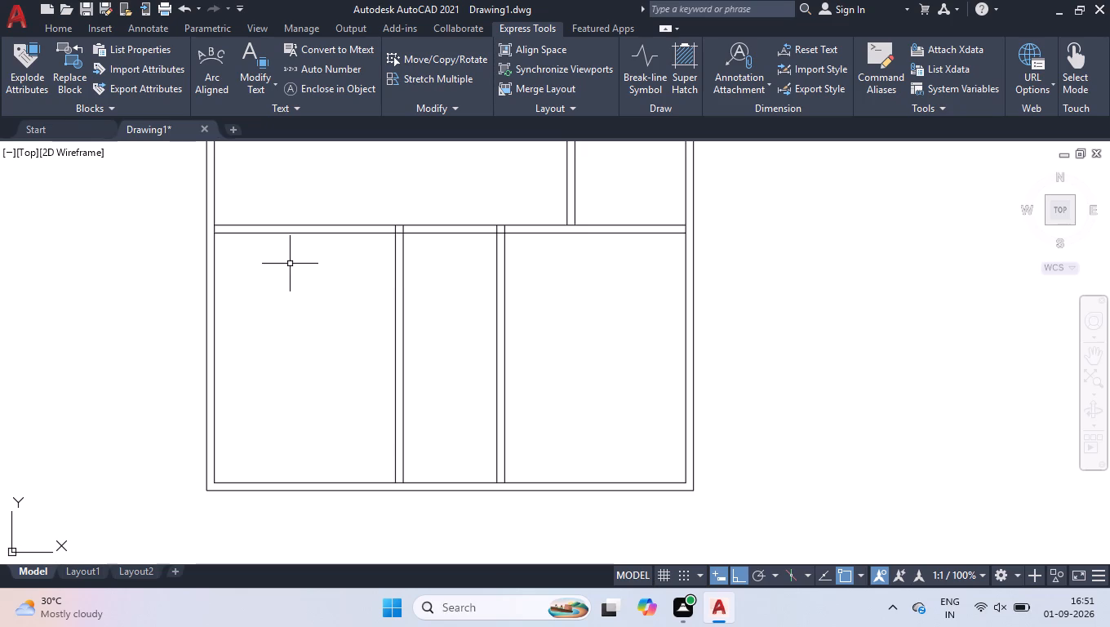
Offset the bottom inner wall line 2'11" upward.
{"action": "scroll", "coordinate": [460, 400], "scroll_direction": "down", "scroll_amount": 2}
{"action": "scroll", "coordinate": [472, 409], "scroll_direction": "up", "scroll_amount": 2}
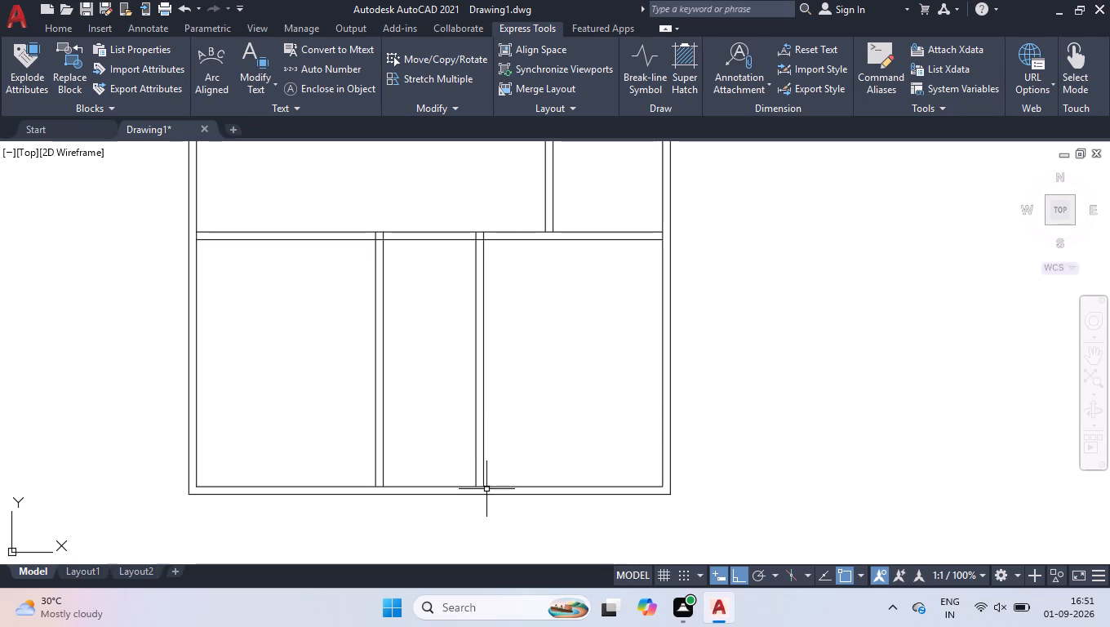
{"action": "key", "text": "p"}
{"action": "key", "text": "BackSpace"}
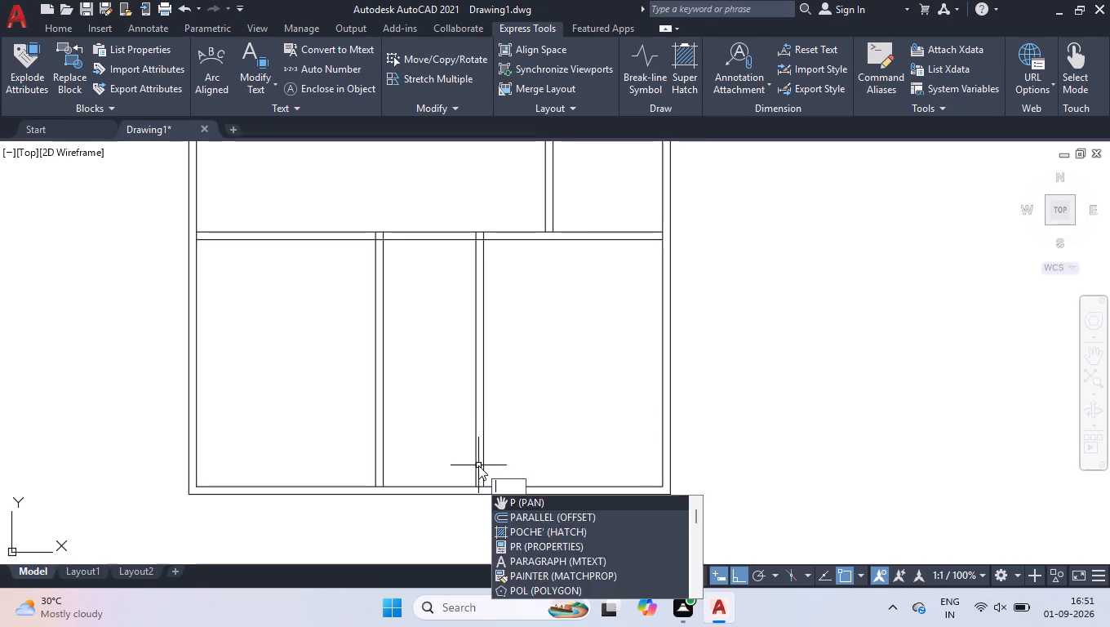
{"action": "type", "text": "off"}
{"action": "key", "text": "Return"}
{"action": "type", "text": "2'11"}
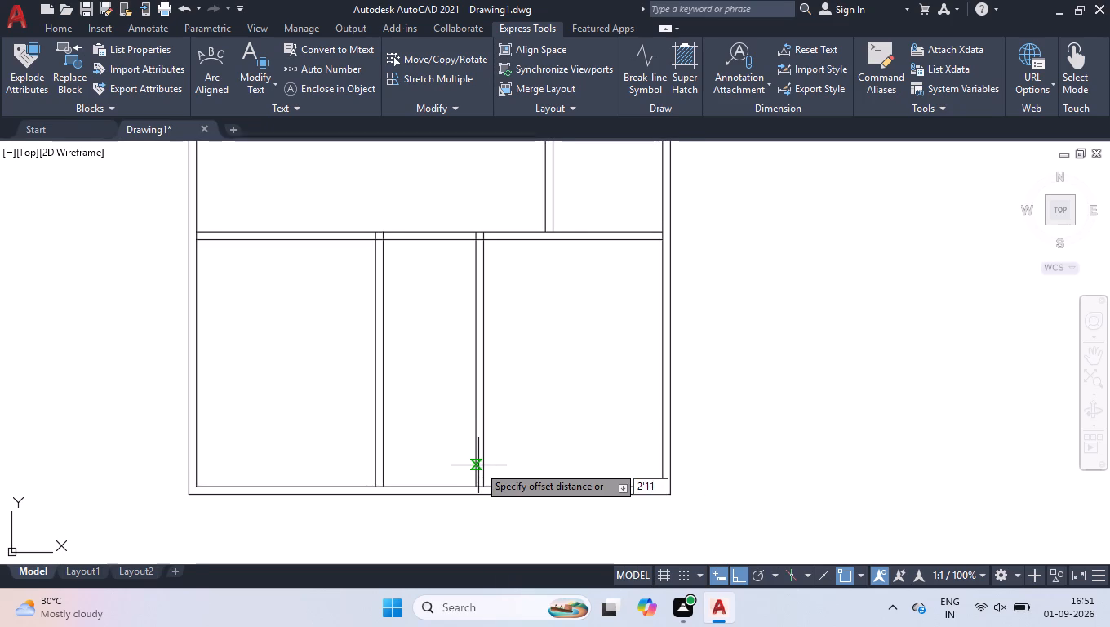
{"action": "key", "text": "Return"}
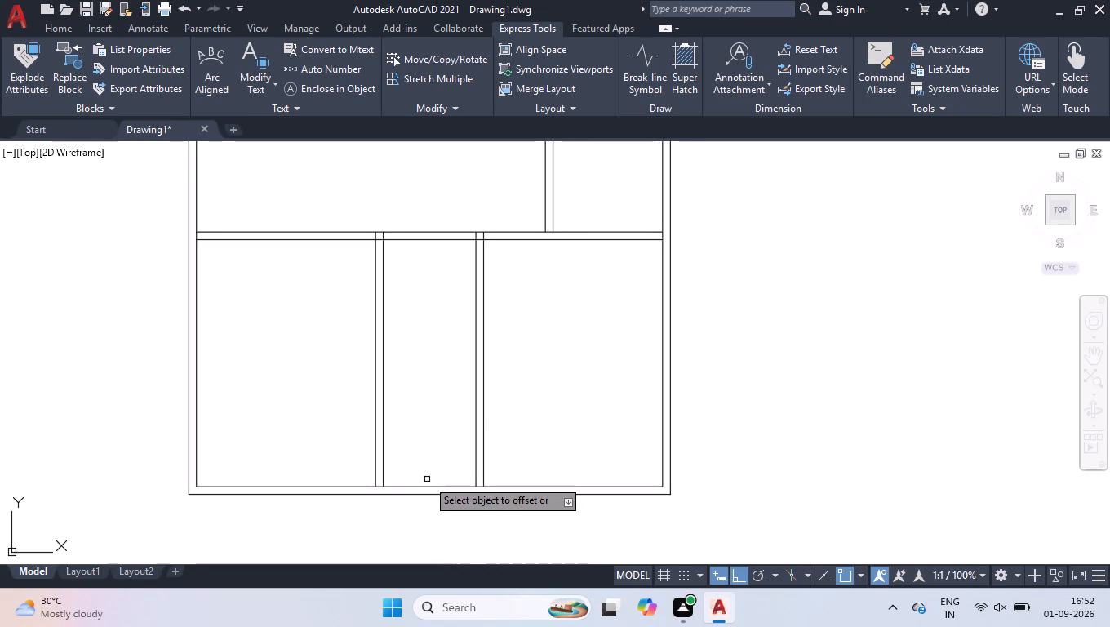
{"action": "left_click", "coordinate": [430, 487]}
{"action": "left_click", "coordinate": [437, 416]}
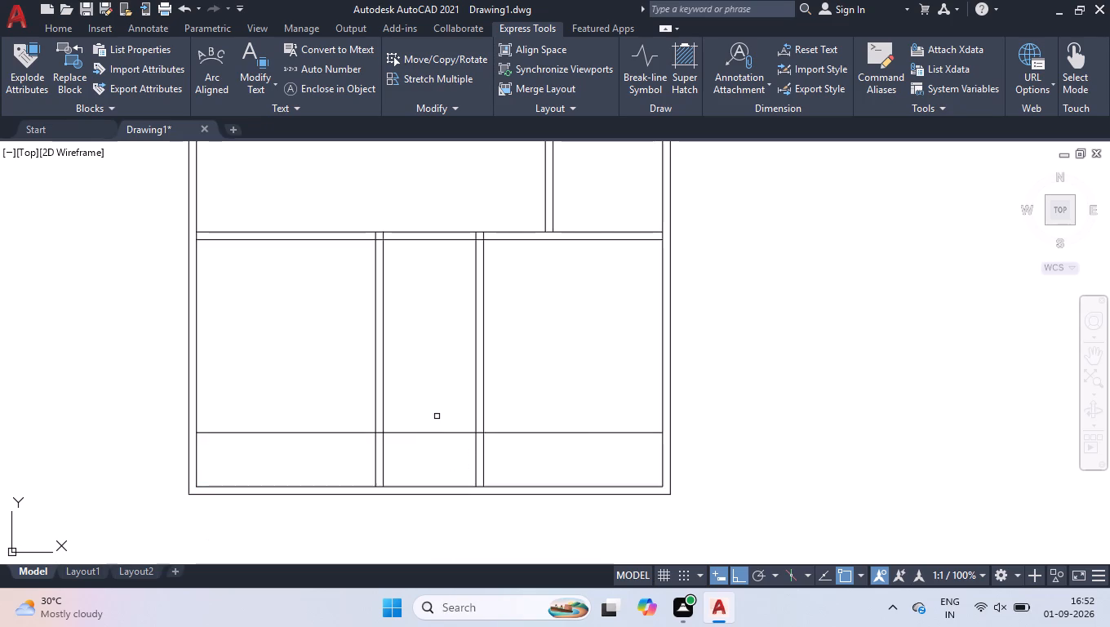
{"action": "key", "text": "space"}
Trim the middle portion of the 2'11" offset line between the two lower partition walls.
{"action": "type", "text": "tr"}
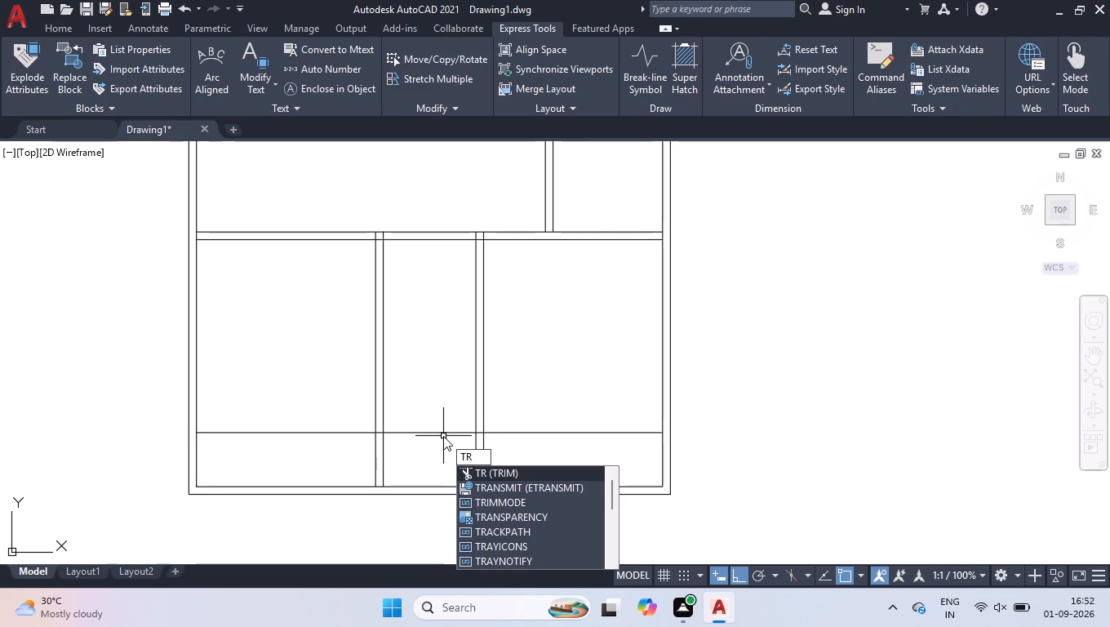
{"action": "key", "text": "Return"}
{"action": "left_click", "coordinate": [436, 418]}
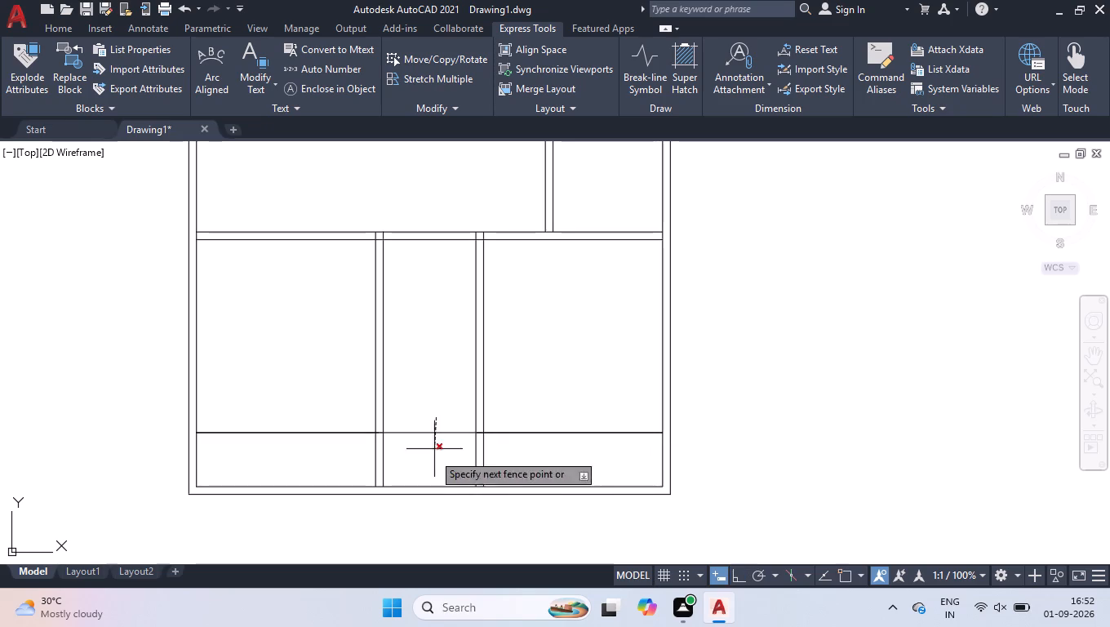
{"action": "left_click", "coordinate": [431, 461]}
{"action": "key", "text": "space"}
{"action": "scroll", "coordinate": [475, 429], "scroll_direction": "down", "scroll_amount": 2}
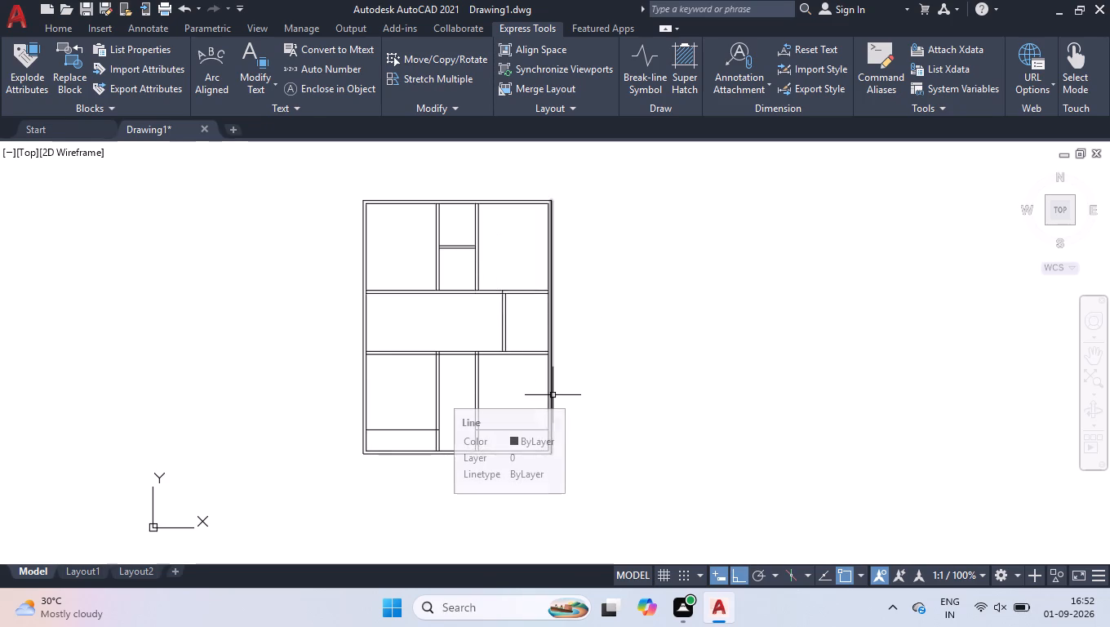
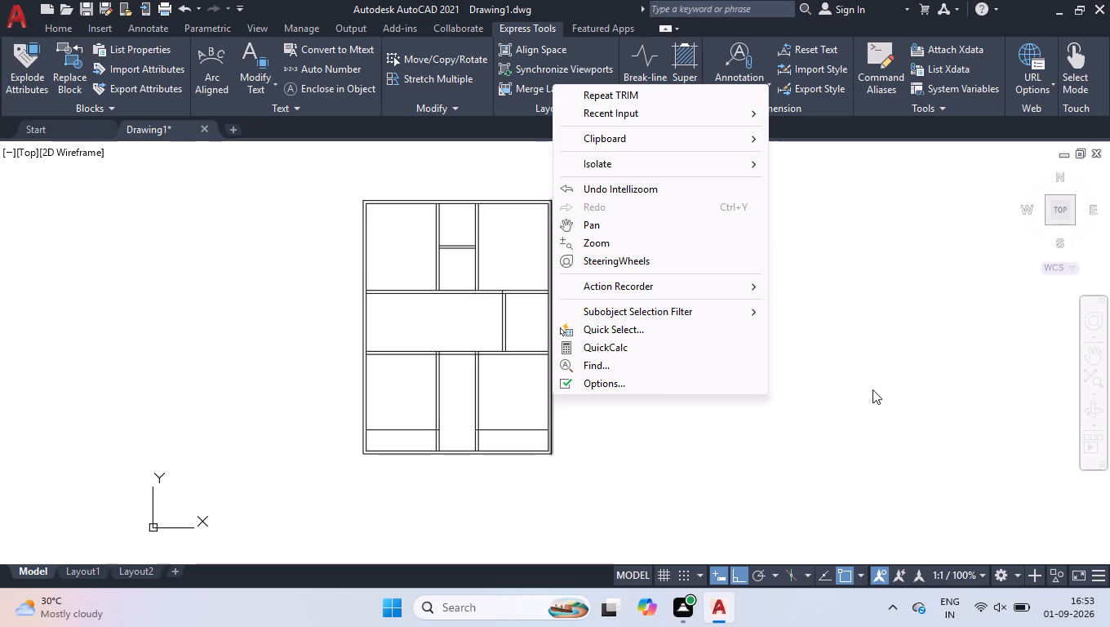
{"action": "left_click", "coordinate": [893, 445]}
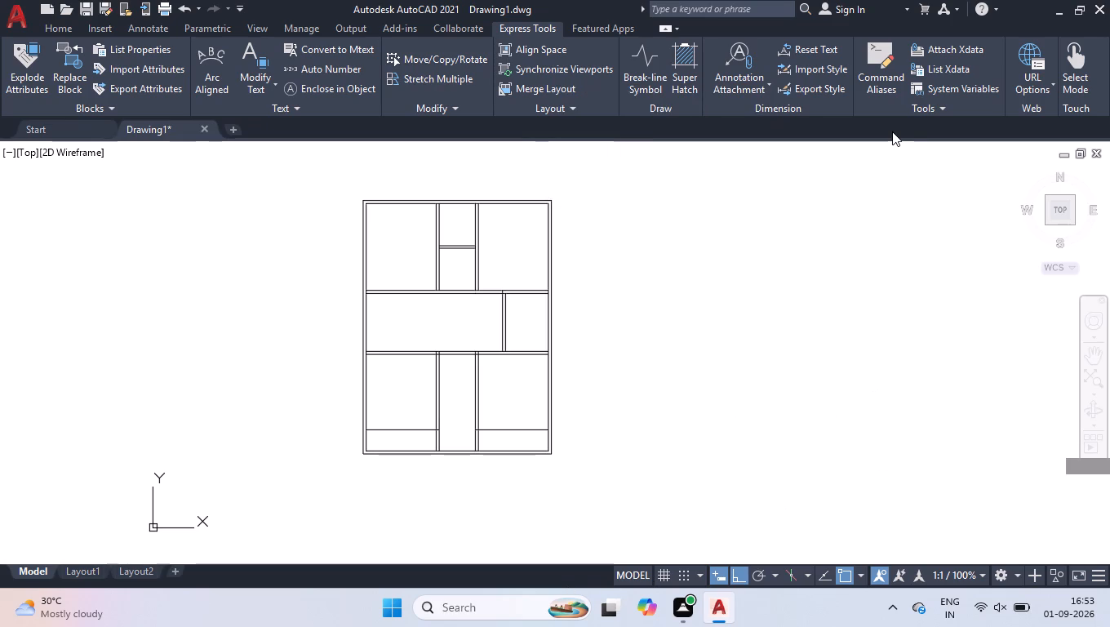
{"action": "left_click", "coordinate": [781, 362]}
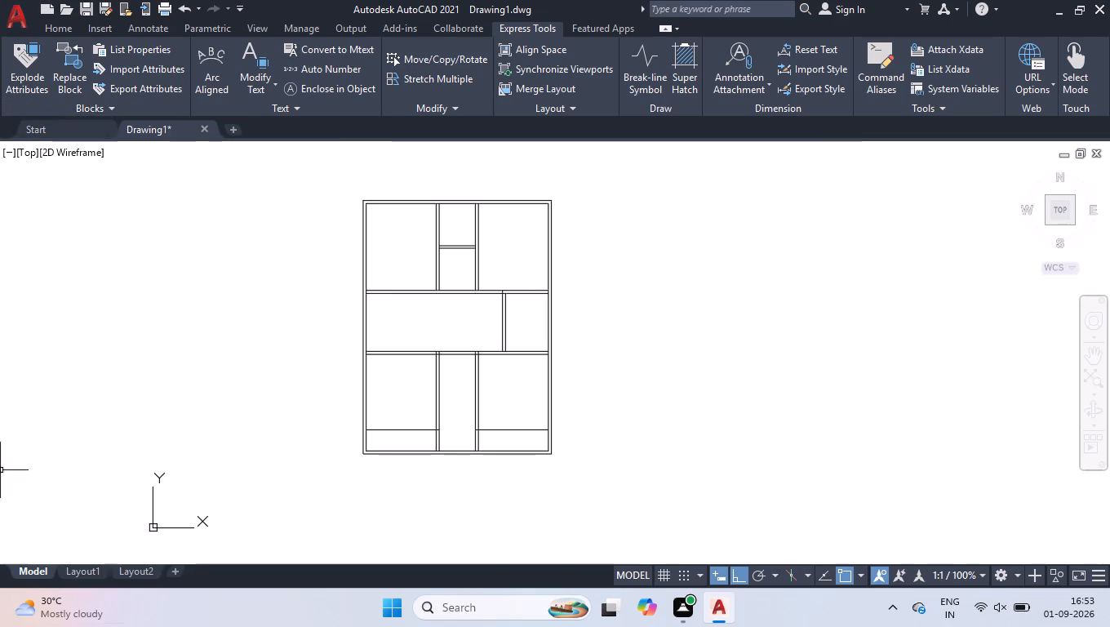
Extend both lines of the two upper partition walls down to the lower line of the cross wall beneath them.
{"action": "scroll", "coordinate": [619, 336], "scroll_direction": "down", "scroll_amount": 1}
{"action": "scroll", "coordinate": [562, 351], "scroll_direction": "up", "scroll_amount": 2}
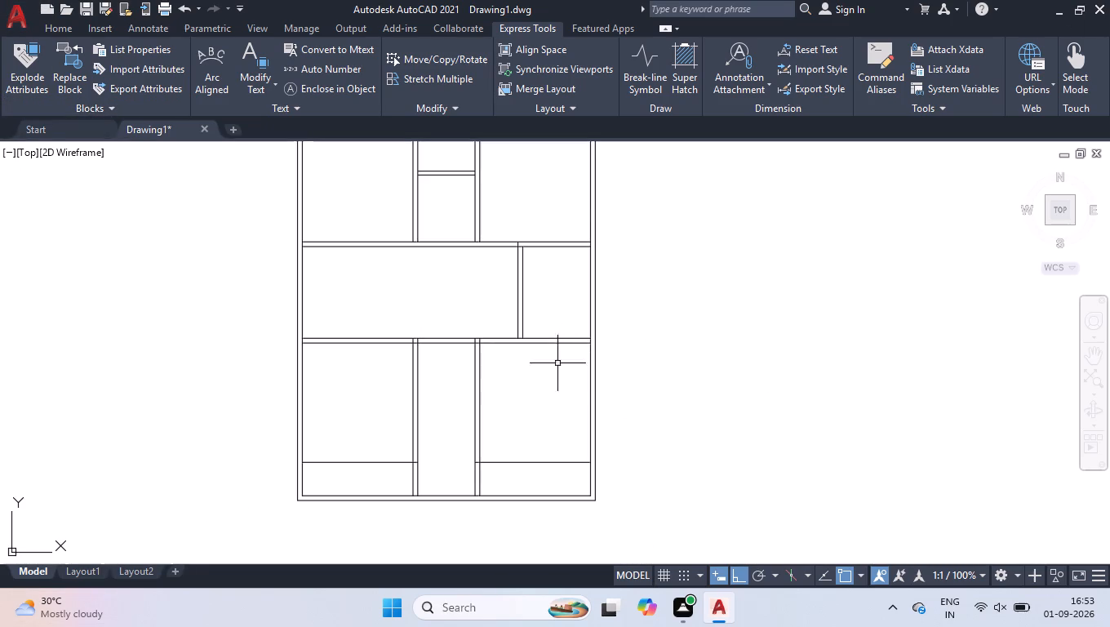
{"action": "scroll", "coordinate": [565, 392], "scroll_direction": "down", "scroll_amount": 1}
{"action": "scroll", "coordinate": [463, 225], "scroll_direction": "up", "scroll_amount": 2}
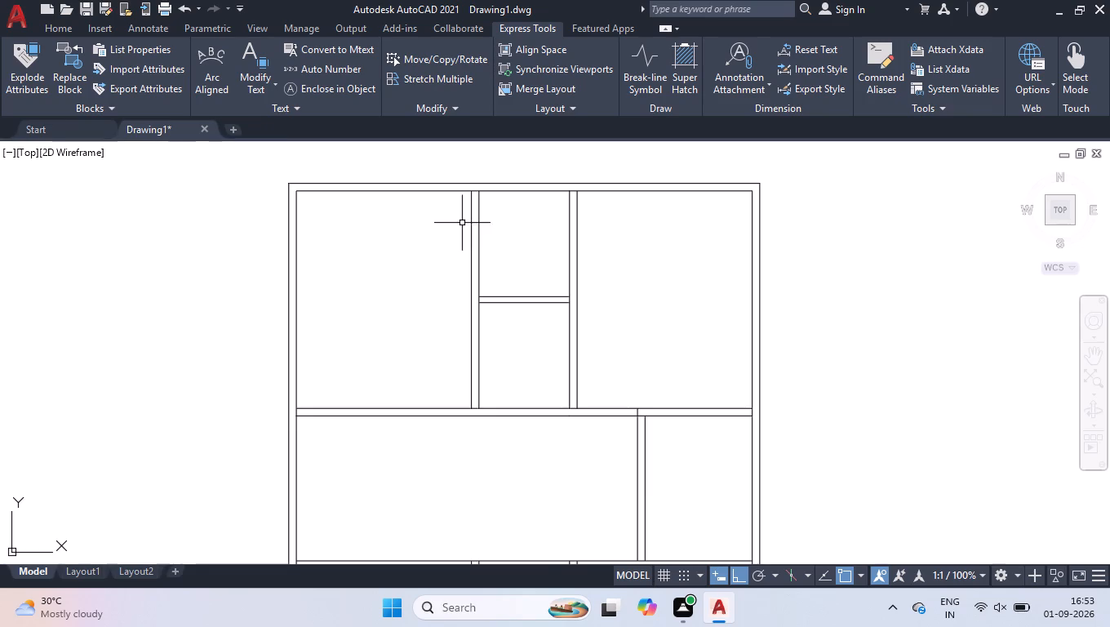
{"action": "type", "text": "ex"}
{"action": "key", "text": "Return"}
{"action": "left_click", "coordinate": [440, 380]}
{"action": "left_click", "coordinate": [489, 386]}
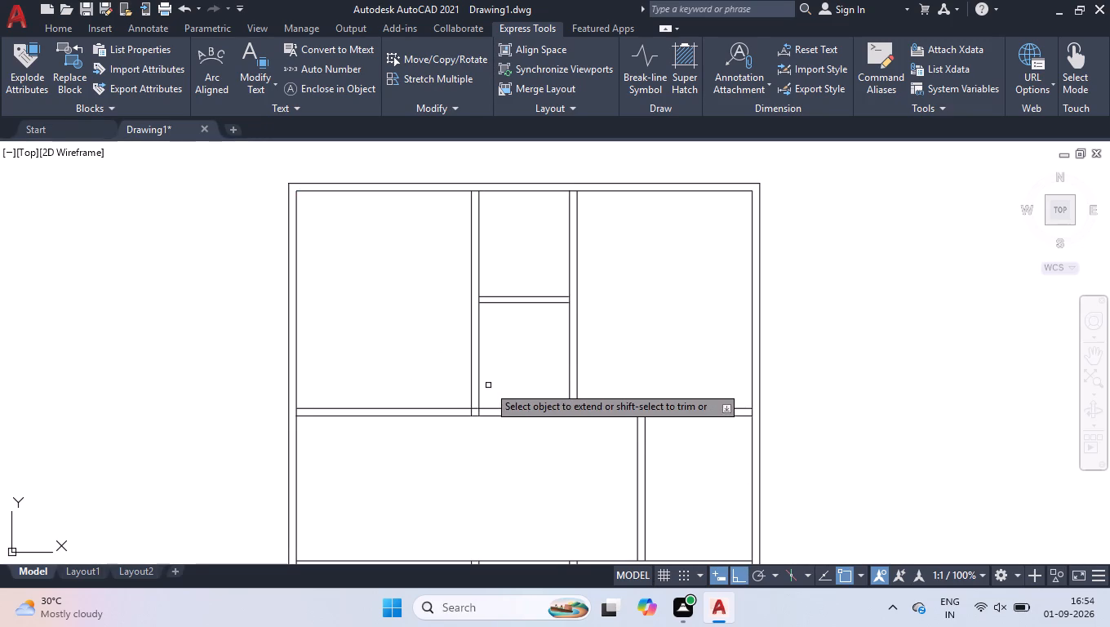
{"action": "left_click_drag", "start_coordinate": [529, 370], "coordinate": [530, 371]}
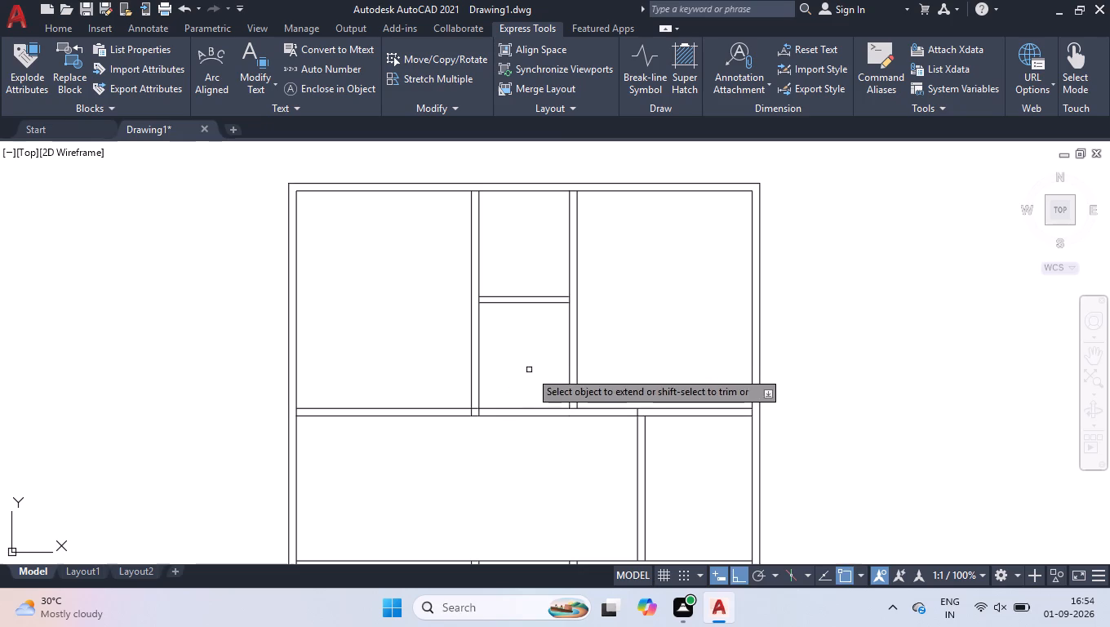
{"action": "left_click_drag", "start_coordinate": [530, 371], "coordinate": [537, 372]}
{"action": "left_click", "coordinate": [599, 371]}
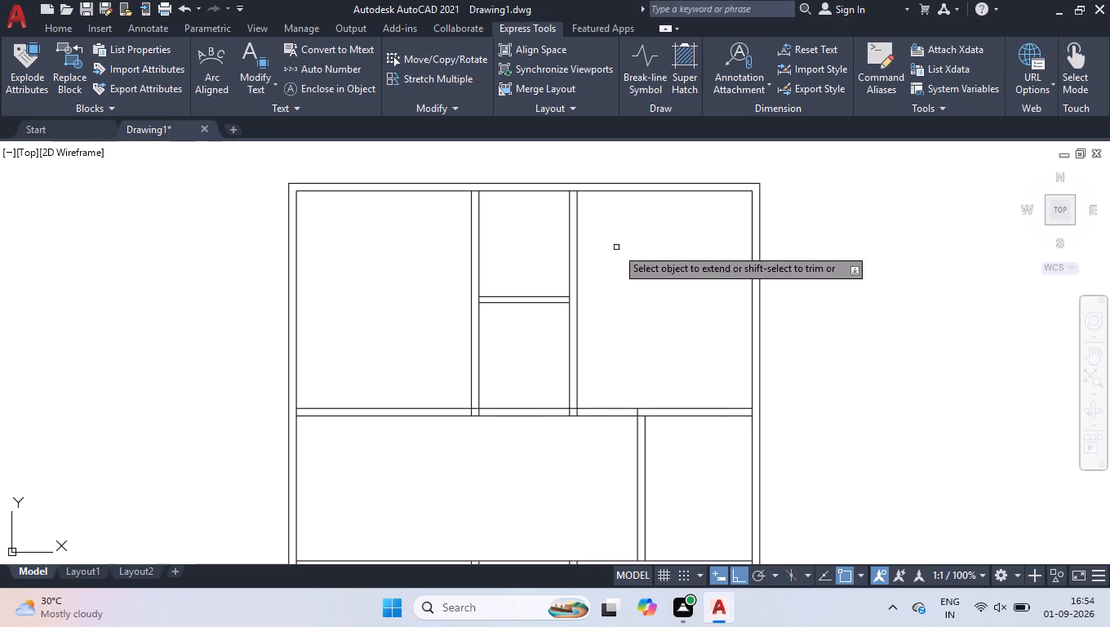
{"action": "key", "text": "Return"}
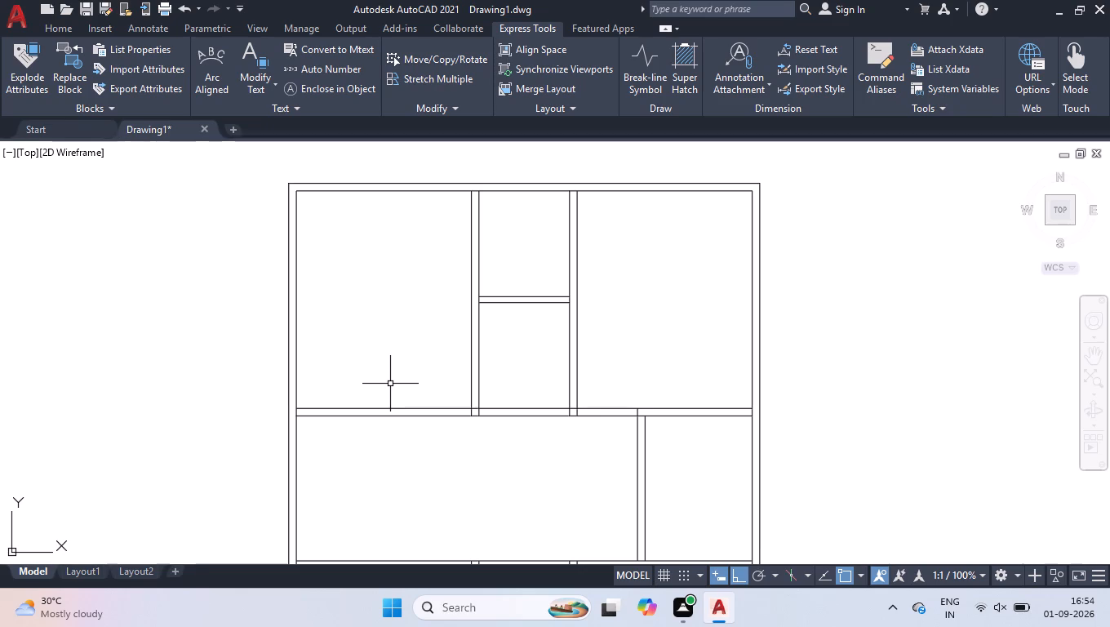
Trim the left partition's left line and the cross wall's top line where they cross at the upper-left wall junction.
{"action": "scroll", "coordinate": [398, 398], "scroll_direction": "up", "scroll_amount": 2}
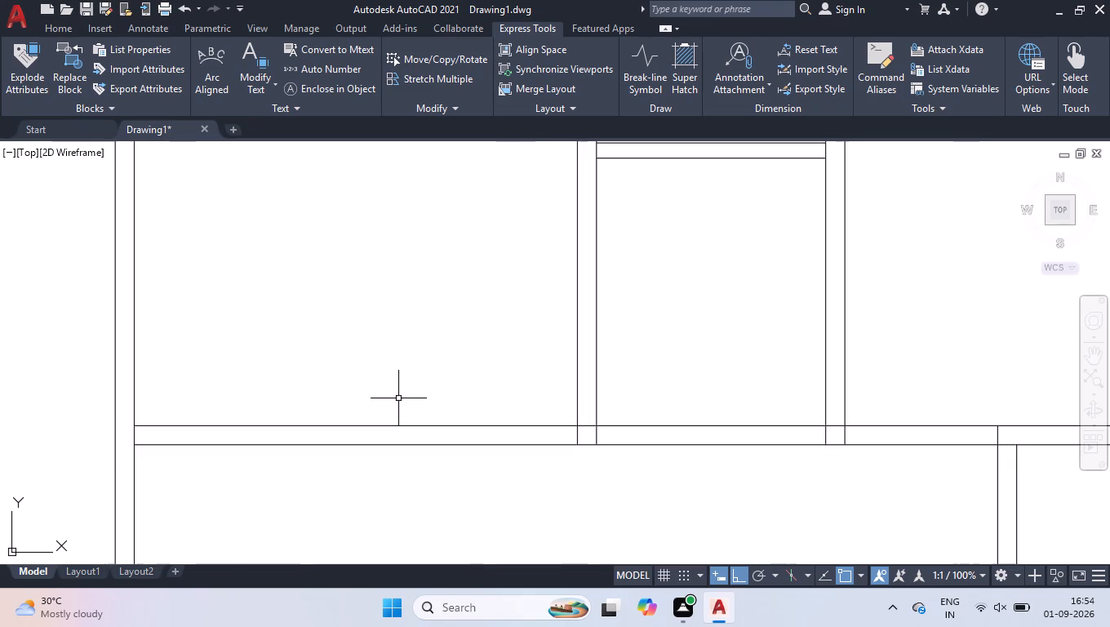
{"action": "type", "text": "tr"}
{"action": "key", "text": "Return"}
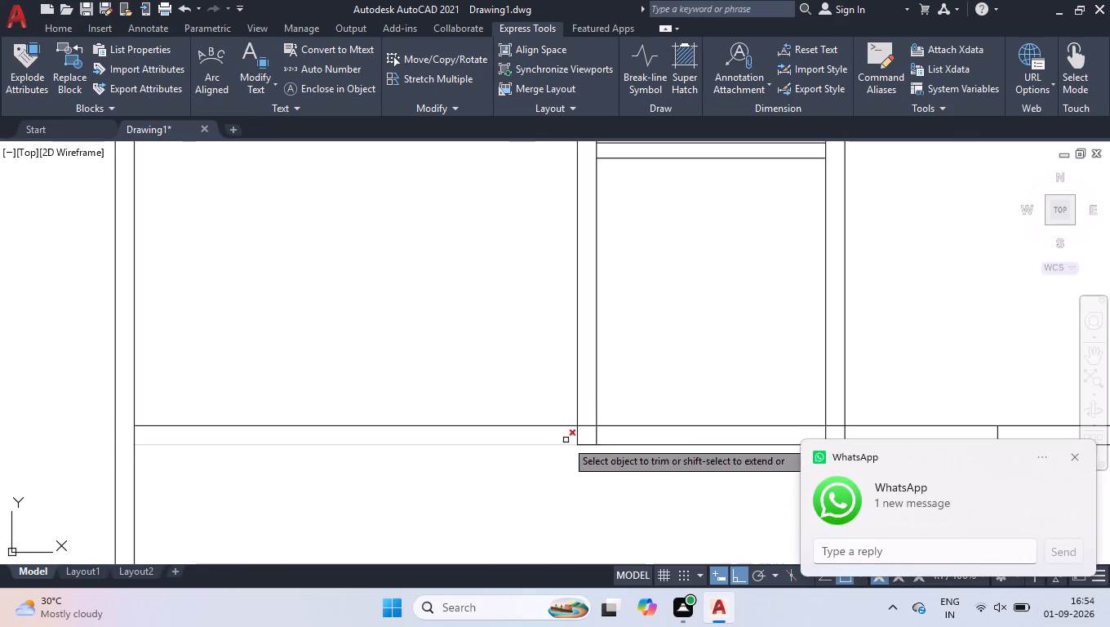
{"action": "left_click", "coordinate": [575, 438]}
{"action": "left_click", "coordinate": [585, 425]}
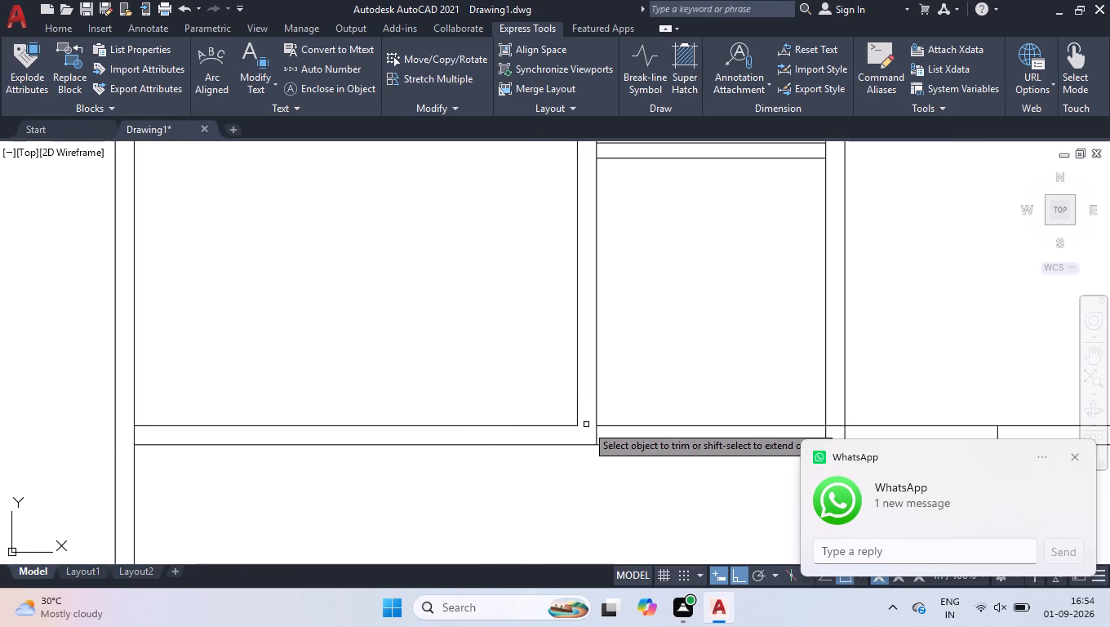
{"action": "key", "text": "space"}
Draw a 7" by 7" square column outline at the left partition and cross wall junction, starting from the junction's lower-right corner.
{"action": "key", "text": "l"}
{"action": "key", "text": "Return"}
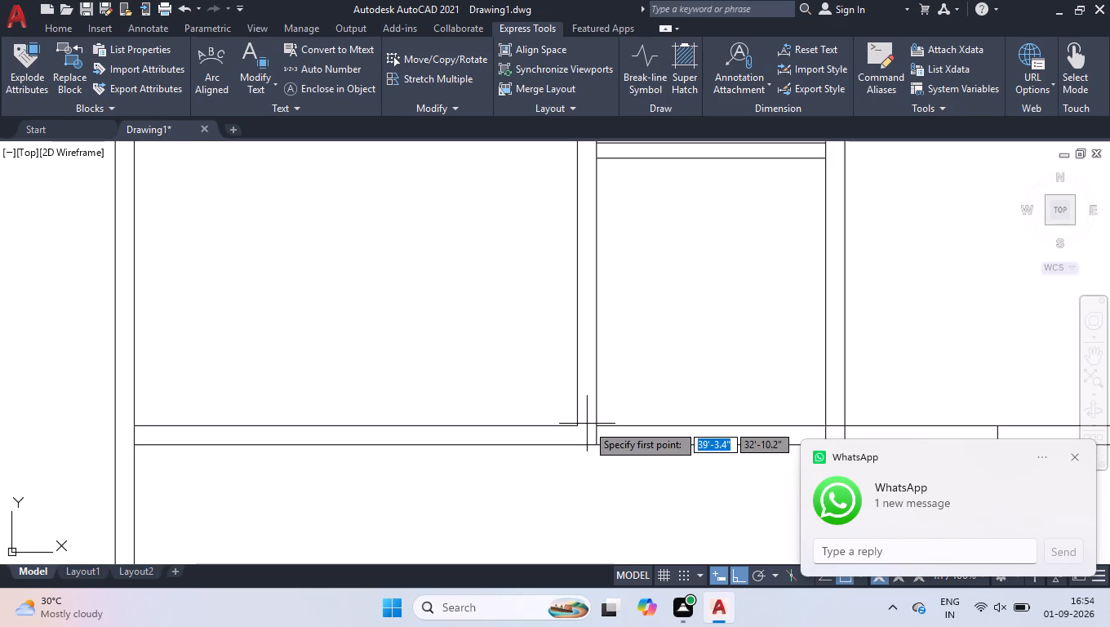
{"action": "left_click", "coordinate": [596, 442]}
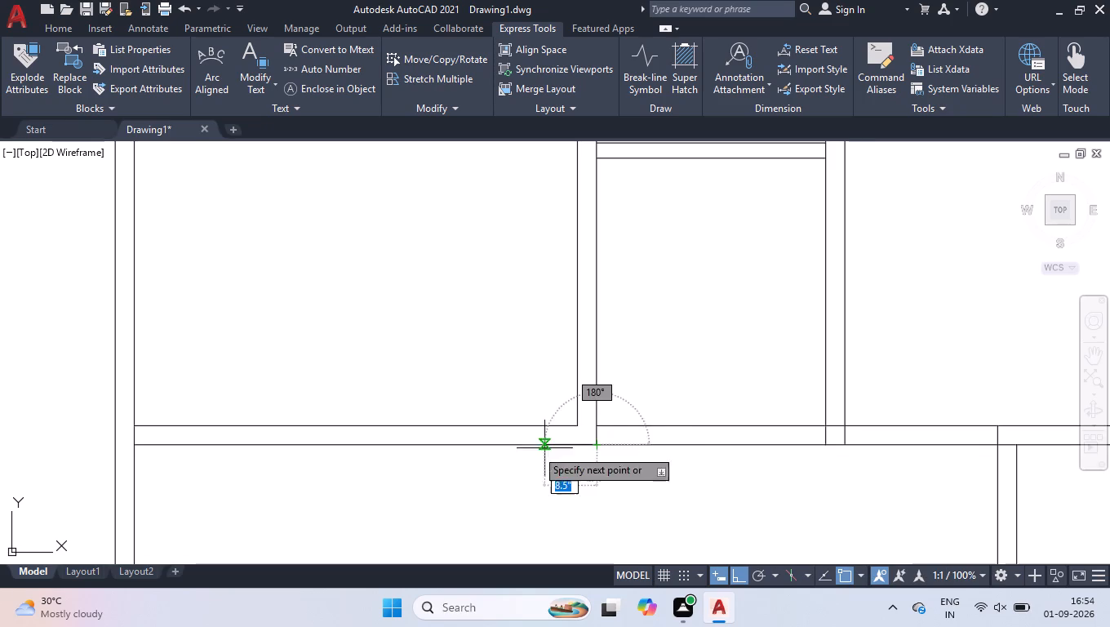
{"action": "key", "text": "7"}
{"action": "key", "text": "Return"}
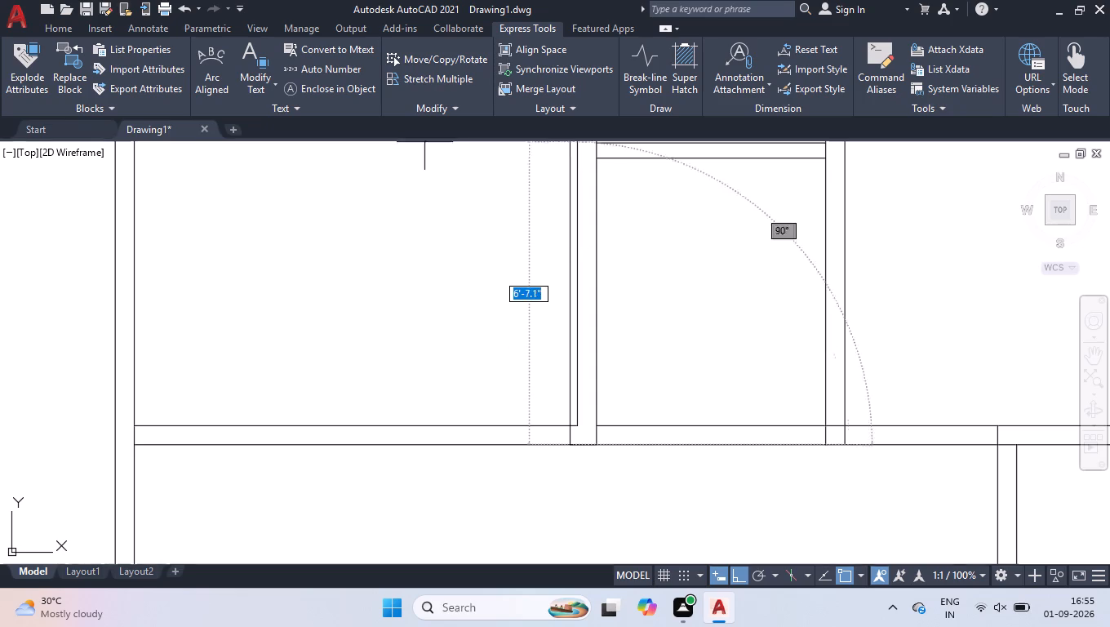
{"action": "key", "text": "6"}
{"action": "key", "text": "BackSpace"}
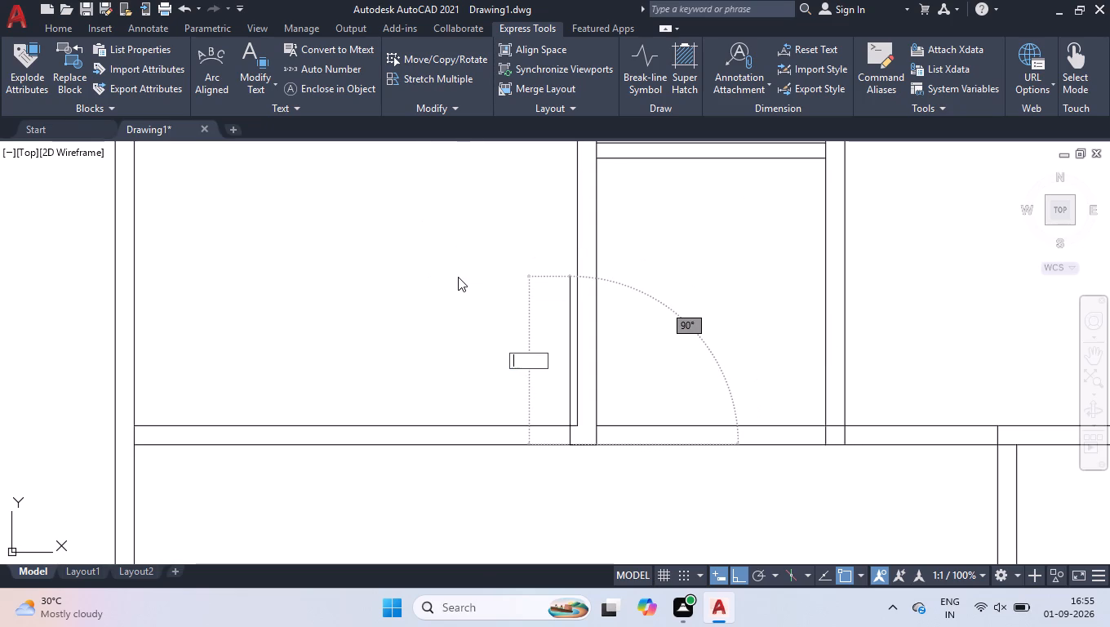
{"action": "key", "text": "7"}
{"action": "key", "text": "Return"}
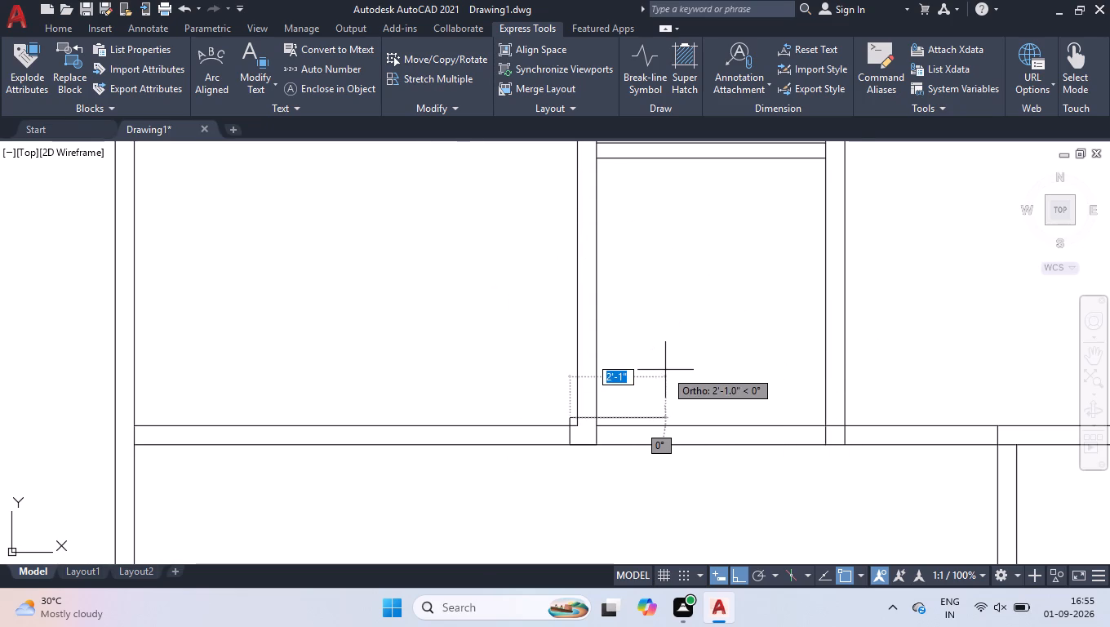
{"action": "left_click", "coordinate": [594, 422]}
{"action": "key", "text": "space"}
Trim the partition and cross wall line pieces inside the 7" square, plus the overlapping segment along its bottom edge.
{"action": "scroll", "coordinate": [594, 428], "scroll_direction": "up", "scroll_amount": 4}
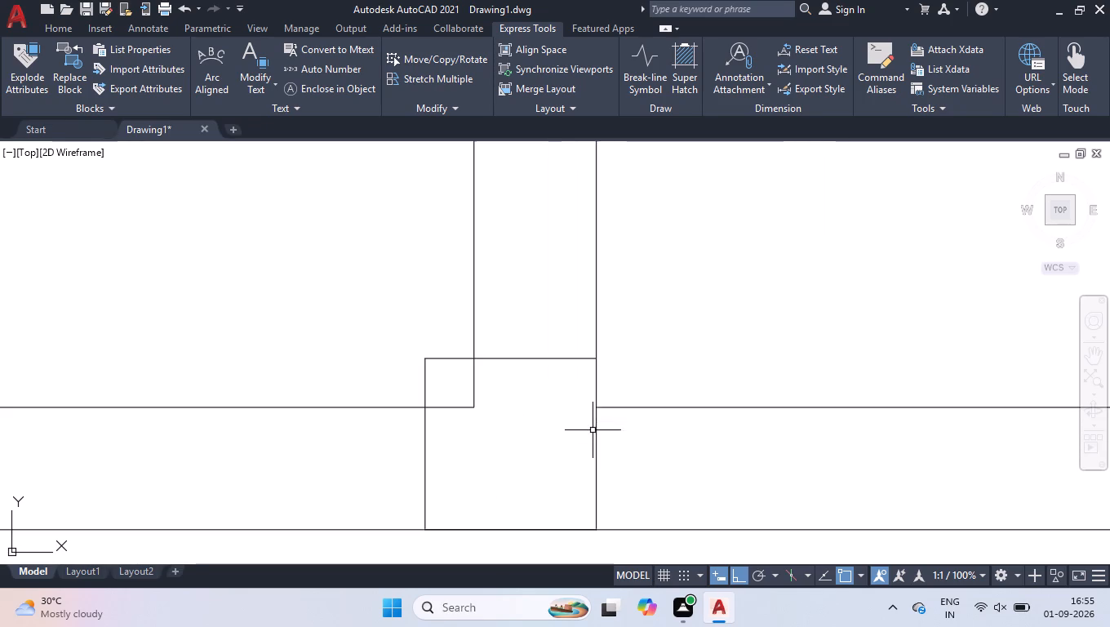
{"action": "scroll", "coordinate": [584, 447], "scroll_direction": "up", "scroll_amount": 2}
{"action": "type", "text": "tr"}
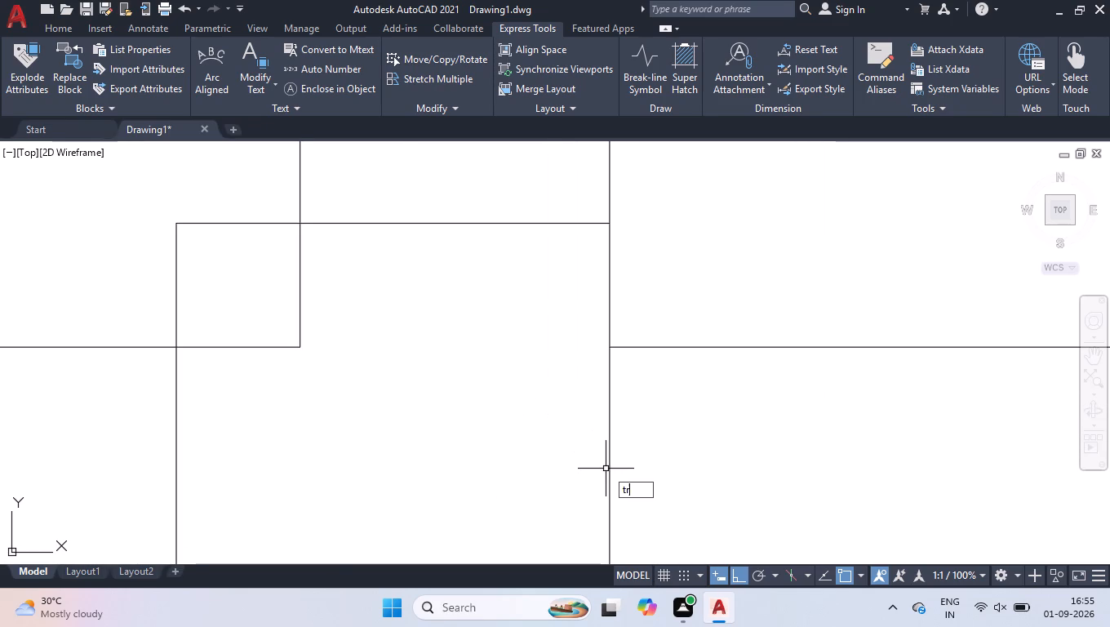
{"action": "key", "text": "Return"}
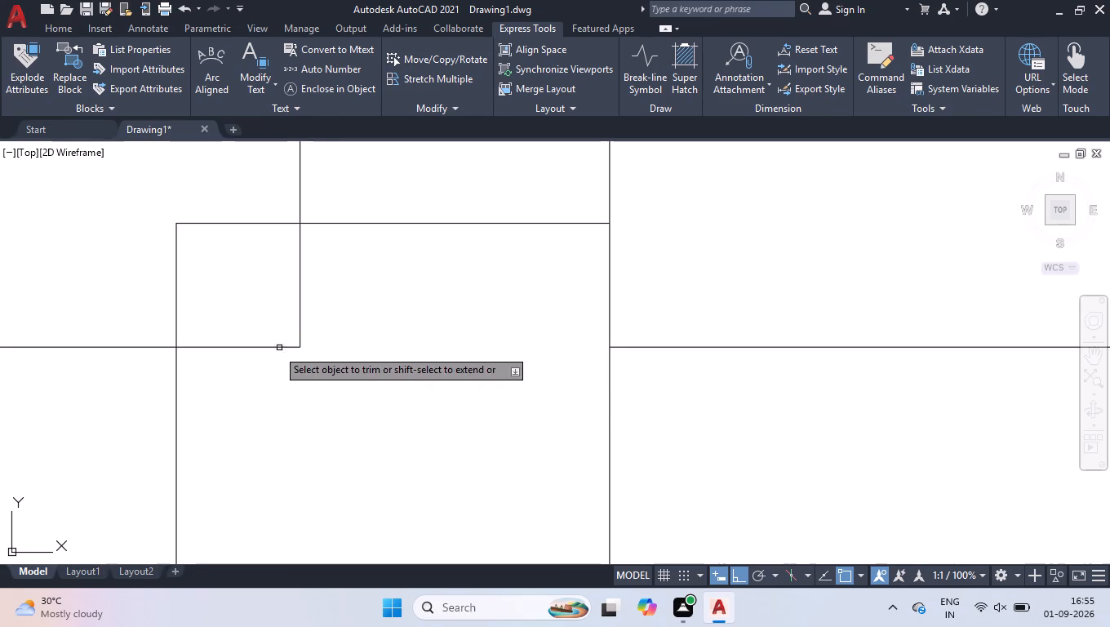
{"action": "left_click", "coordinate": [251, 361]}
{"action": "left_click", "coordinate": [339, 303]}
{"action": "scroll", "coordinate": [348, 310], "scroll_direction": "down", "scroll_amount": 3}
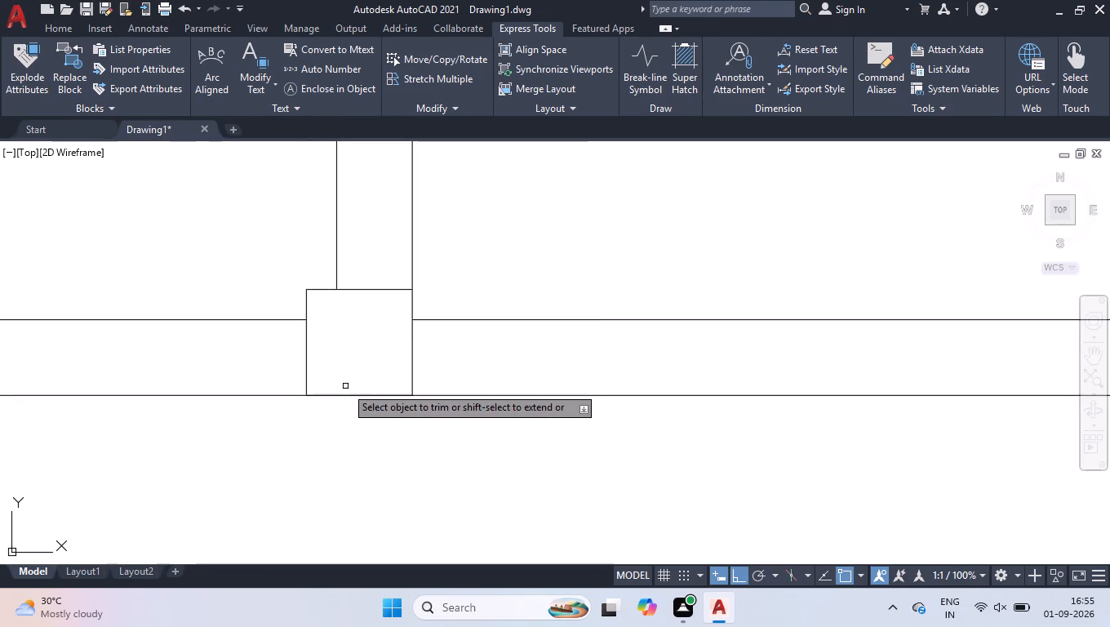
{"action": "left_click", "coordinate": [351, 394]}
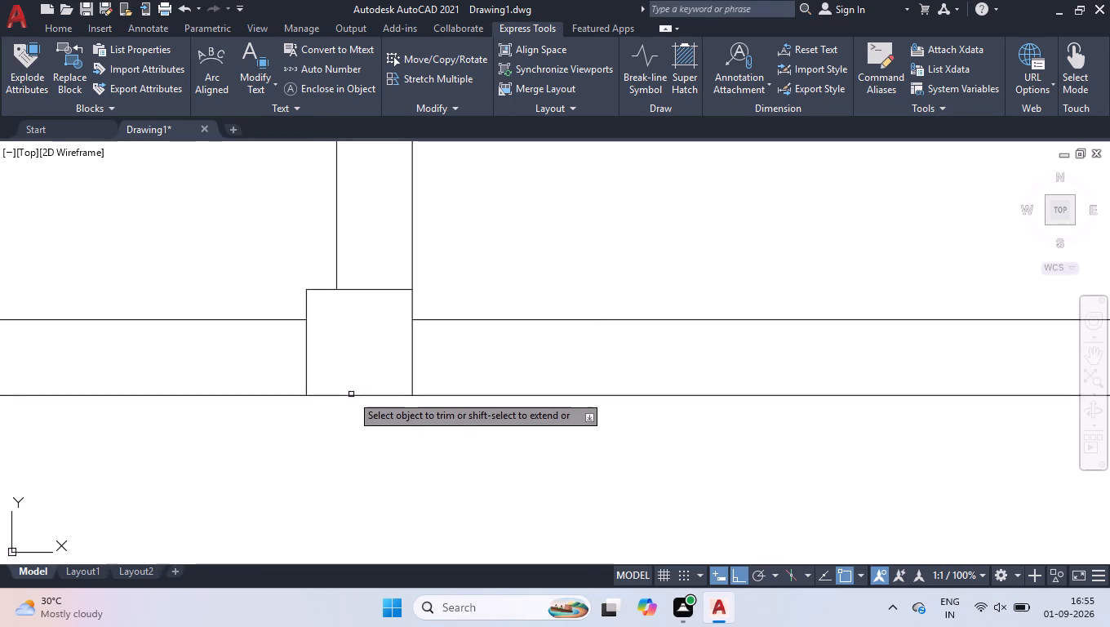
{"action": "key", "text": "Return"}
Draw a jamb line across the cross wall 3' left of the 7" square's lower-left corner, deleting the 3' construction segment.
{"action": "scroll", "coordinate": [540, 377], "scroll_direction": "down", "scroll_amount": 5}
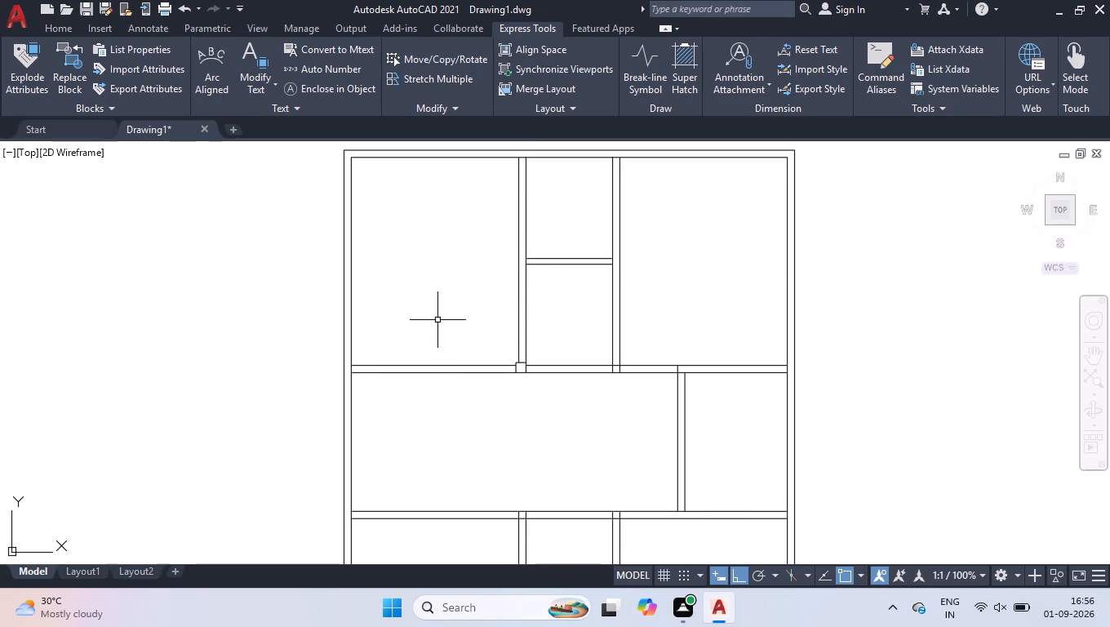
{"action": "scroll", "coordinate": [483, 274], "scroll_direction": "up", "scroll_amount": 1}
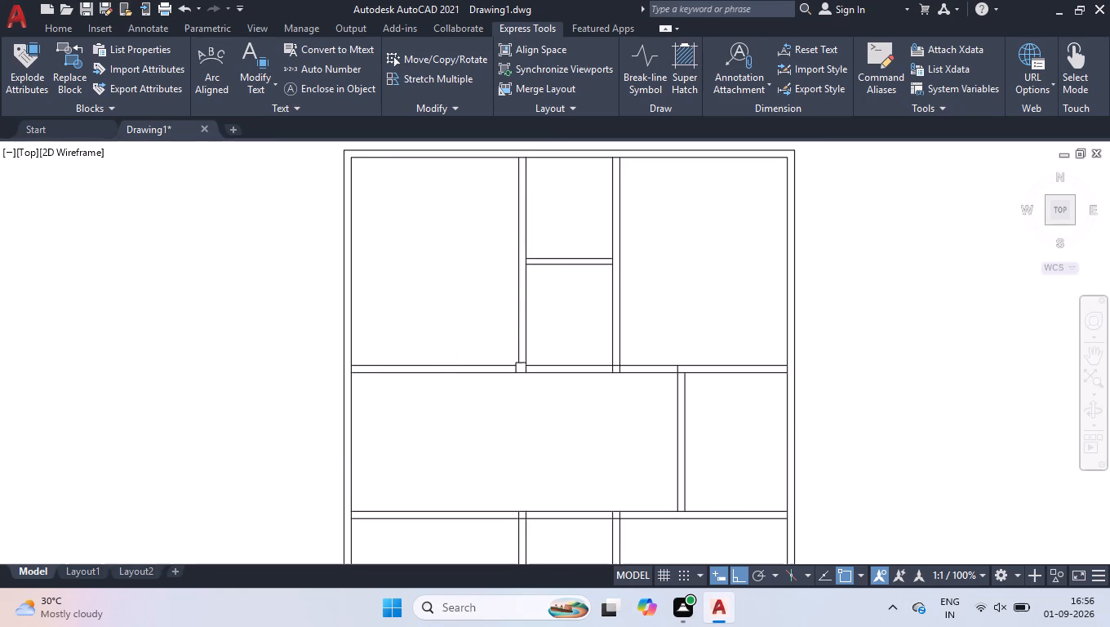
{"action": "scroll", "coordinate": [483, 274], "scroll_direction": "up", "scroll_amount": 1}
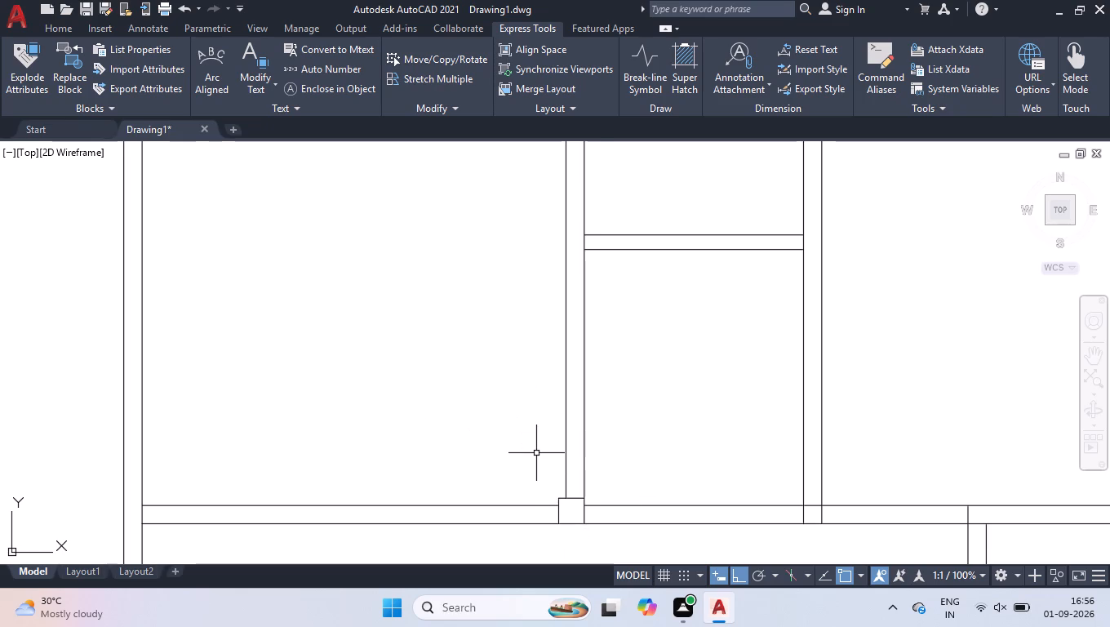
{"action": "key", "text": "l"}
{"action": "key", "text": "Return"}
{"action": "left_click", "coordinate": [555, 524]}
{"action": "type", "text": "3'"}
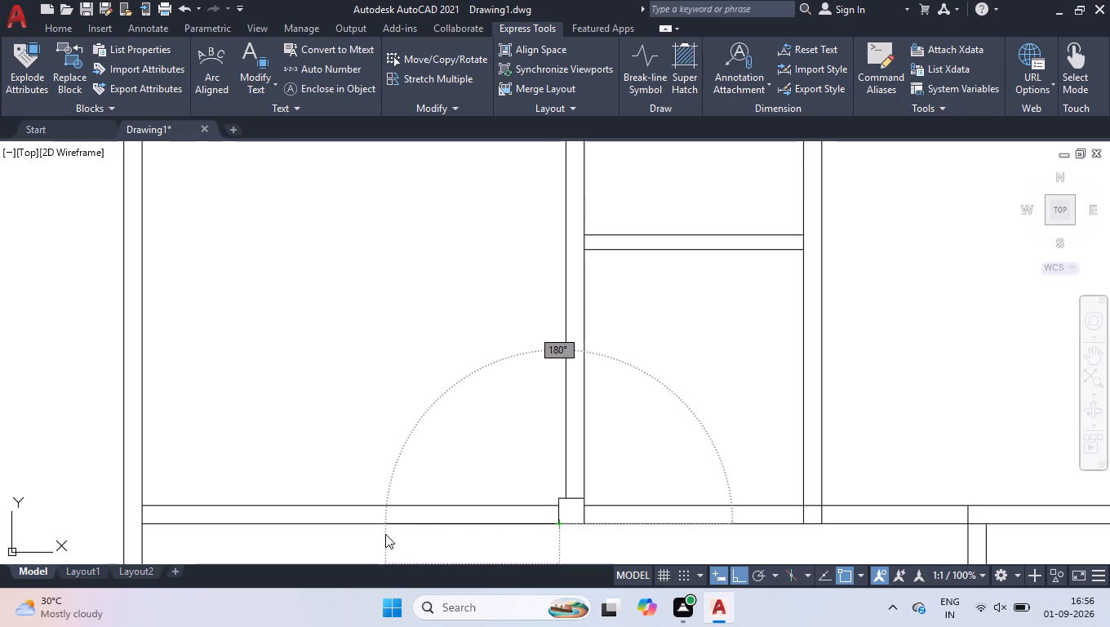
{"action": "key", "text": "Return"}
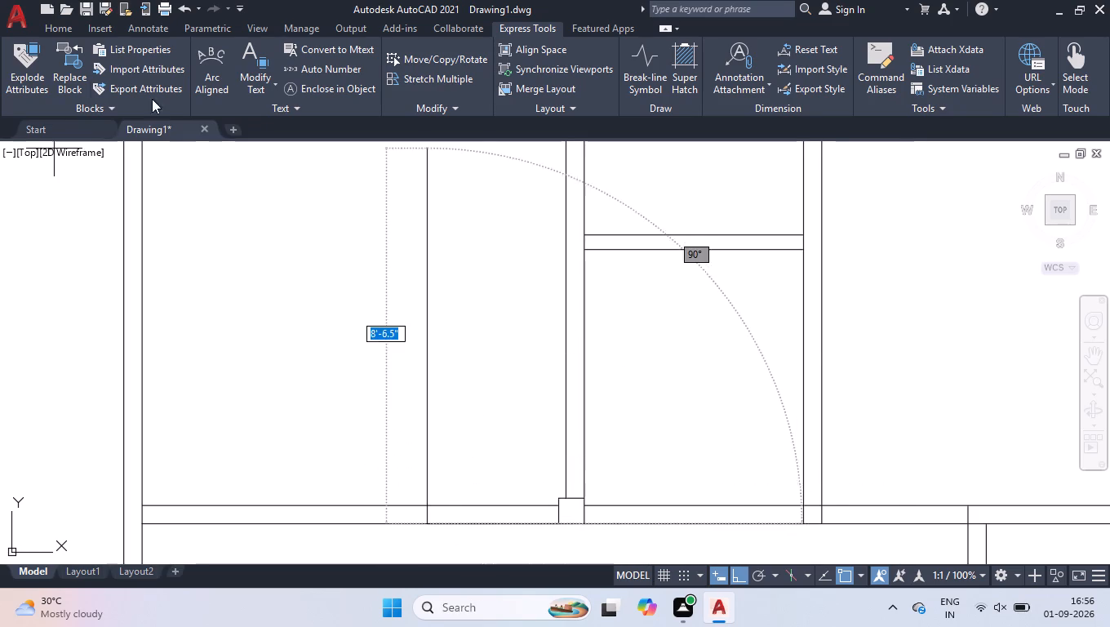
{"action": "left_click", "coordinate": [426, 505]}
{"action": "key", "text": "space"}
{"action": "left_click", "coordinate": [448, 523]}
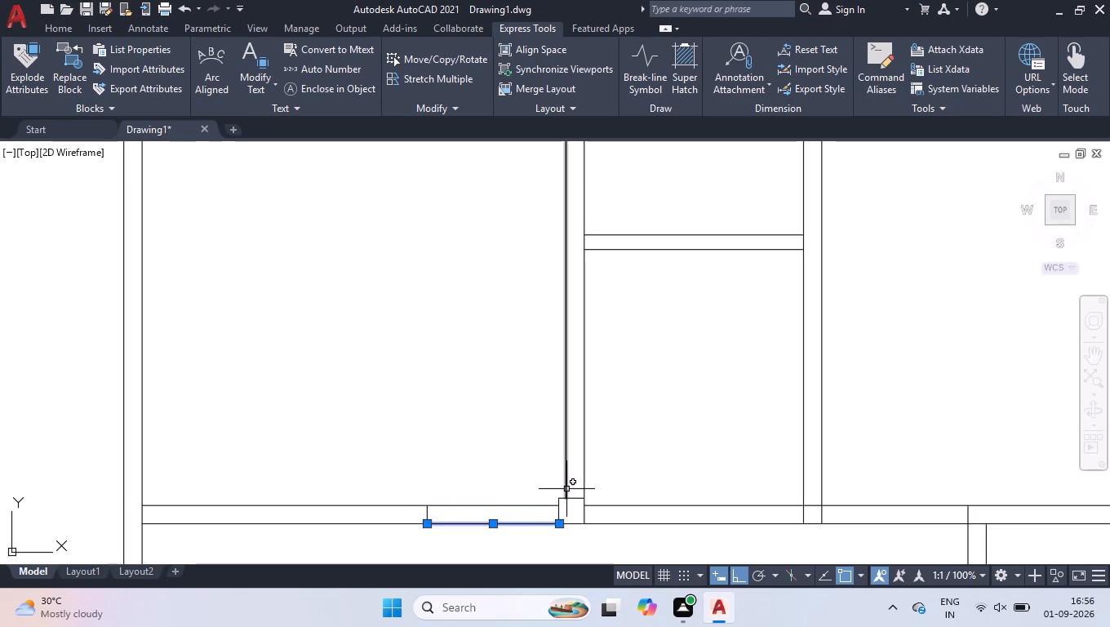
{"action": "key", "text": "Delete"}
Trim both cross wall lines between the jamb line and the 7" square to form a 3' opening.
{"action": "type", "text": "tr"}
{"action": "key", "text": "Return"}
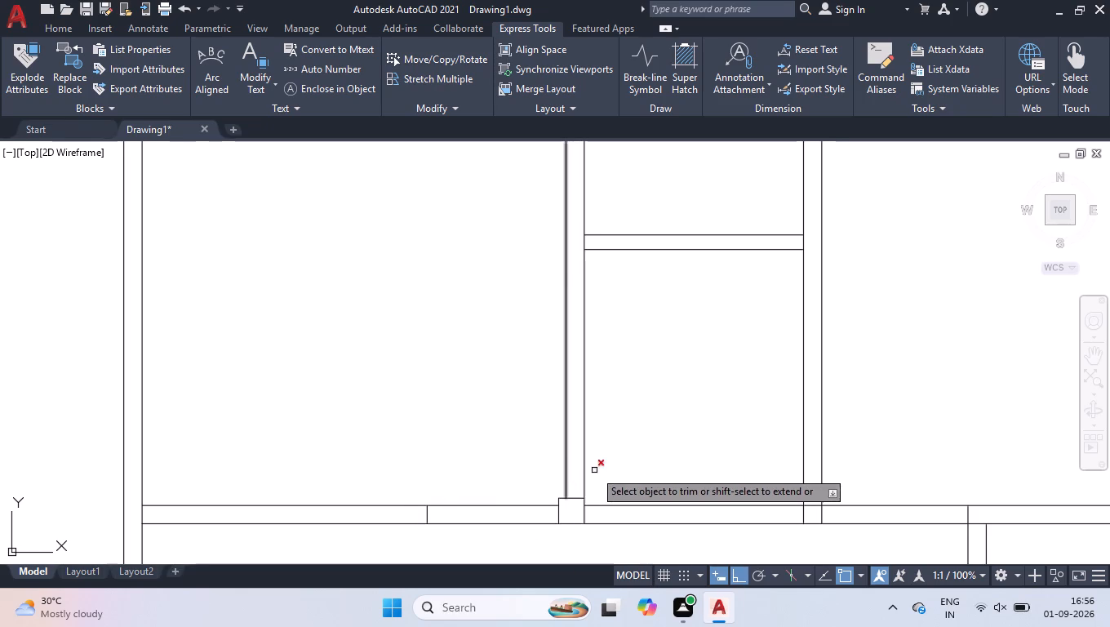
{"action": "left_click", "coordinate": [483, 491]}
{"action": "left_click", "coordinate": [454, 544]}
{"action": "key", "text": "space"}
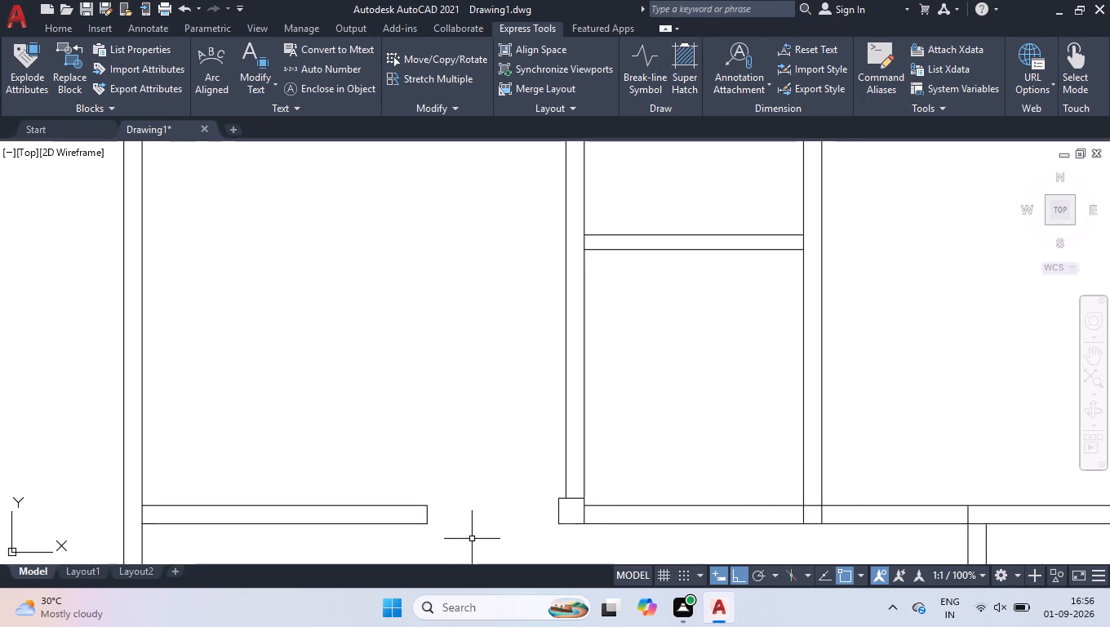
Trim the left outer wall's inner line between the two lines of the cross wall at their junction.
{"action": "scroll", "coordinate": [479, 531], "scroll_direction": "down", "scroll_amount": 2}
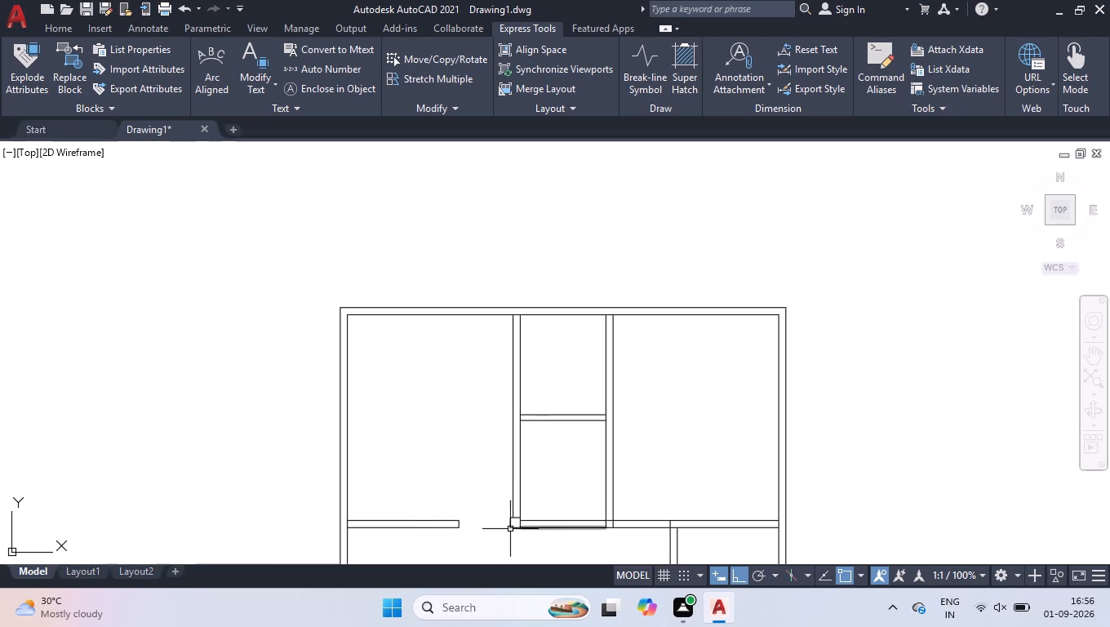
{"action": "scroll", "coordinate": [353, 526], "scroll_direction": "up", "scroll_amount": 4}
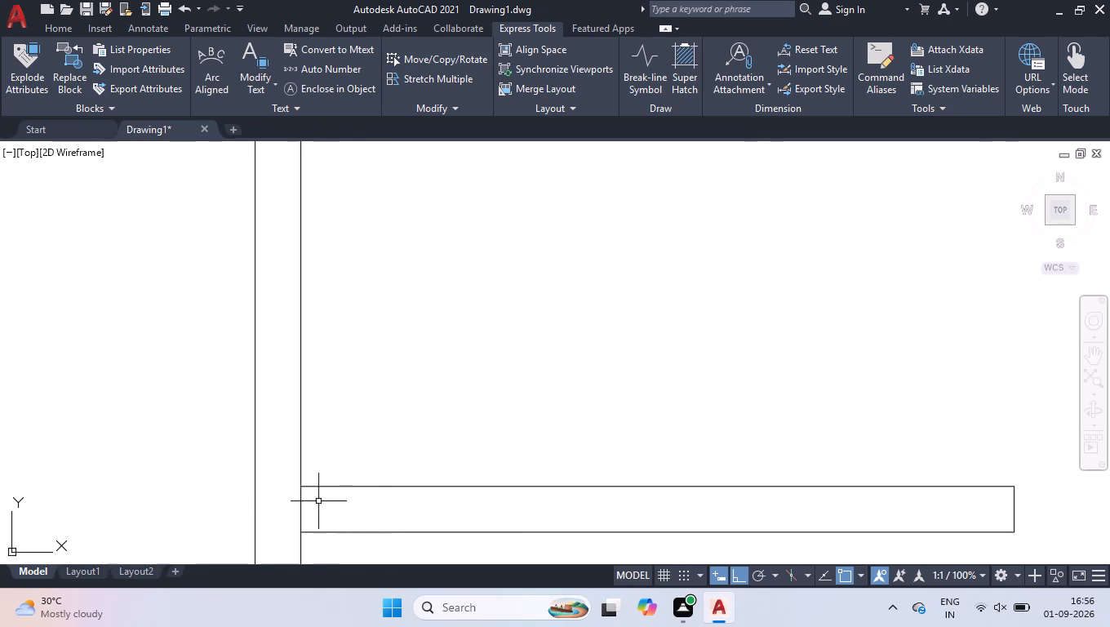
{"action": "key", "text": "space"}
{"action": "left_click_drag", "start_coordinate": [277, 513], "coordinate": [304, 519]}
{"action": "key", "text": "space"}
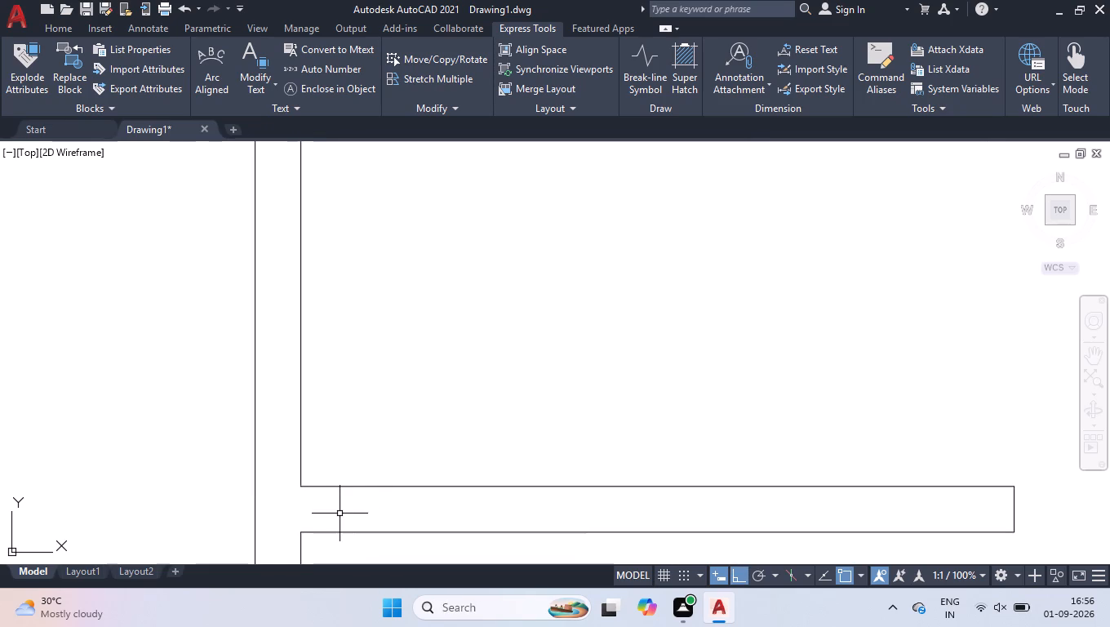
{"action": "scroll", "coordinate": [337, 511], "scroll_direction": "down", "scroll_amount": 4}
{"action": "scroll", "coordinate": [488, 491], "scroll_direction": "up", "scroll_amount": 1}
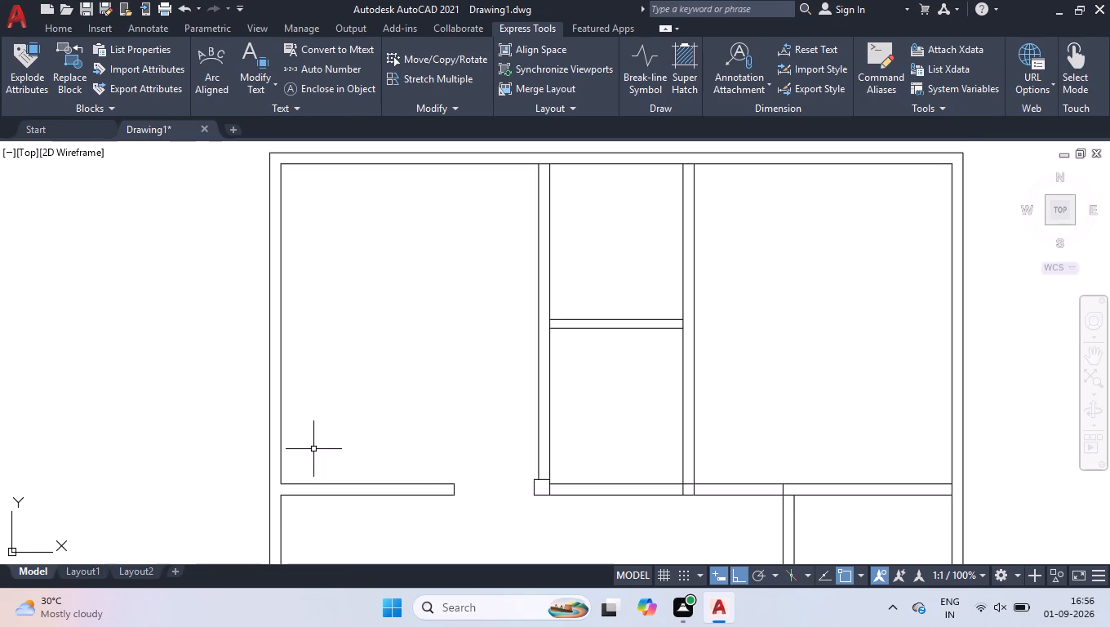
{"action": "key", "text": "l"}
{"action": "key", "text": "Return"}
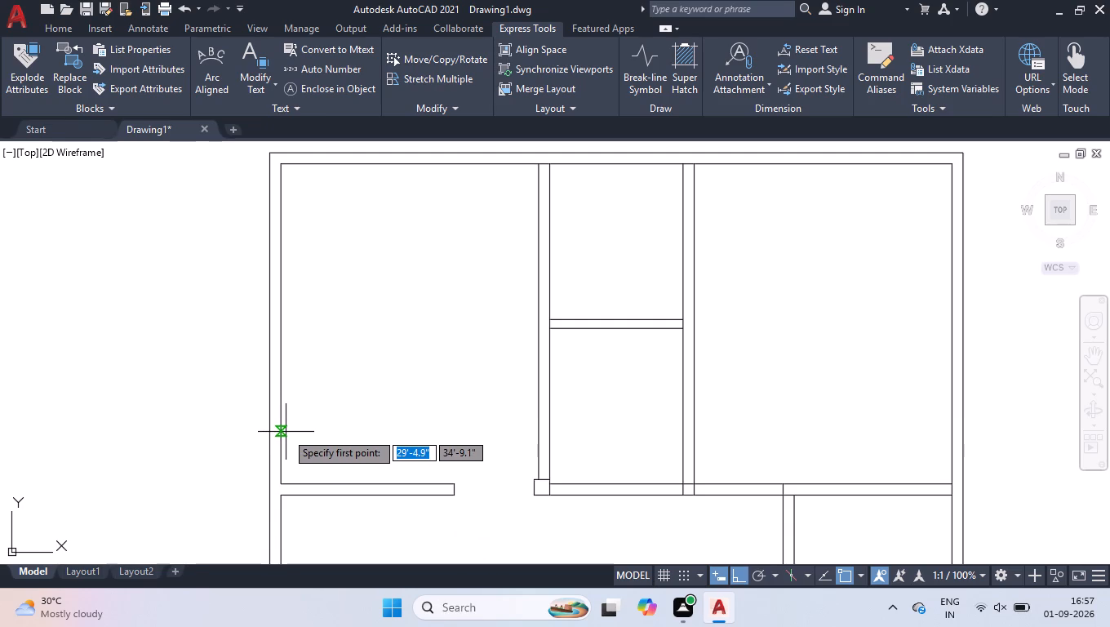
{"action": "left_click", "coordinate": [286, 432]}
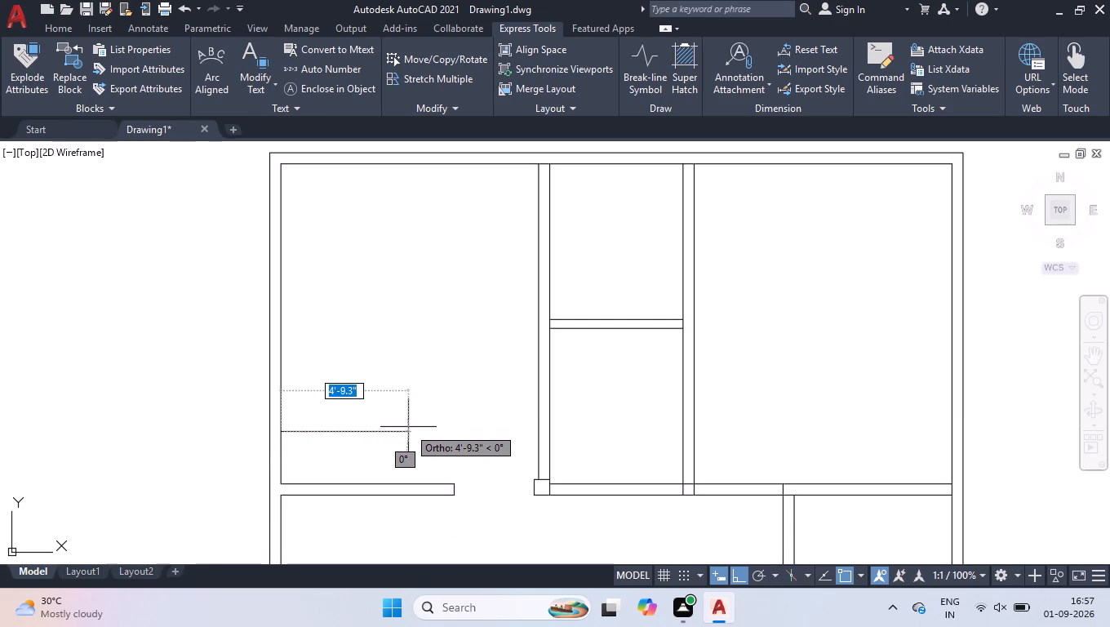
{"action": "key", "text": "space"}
Draw a two-segment line enclosing a shallow rectangle in the upper-left room's lower-left corner, from the outer wall's inner line to the cross wall.
{"action": "key", "text": "space"}
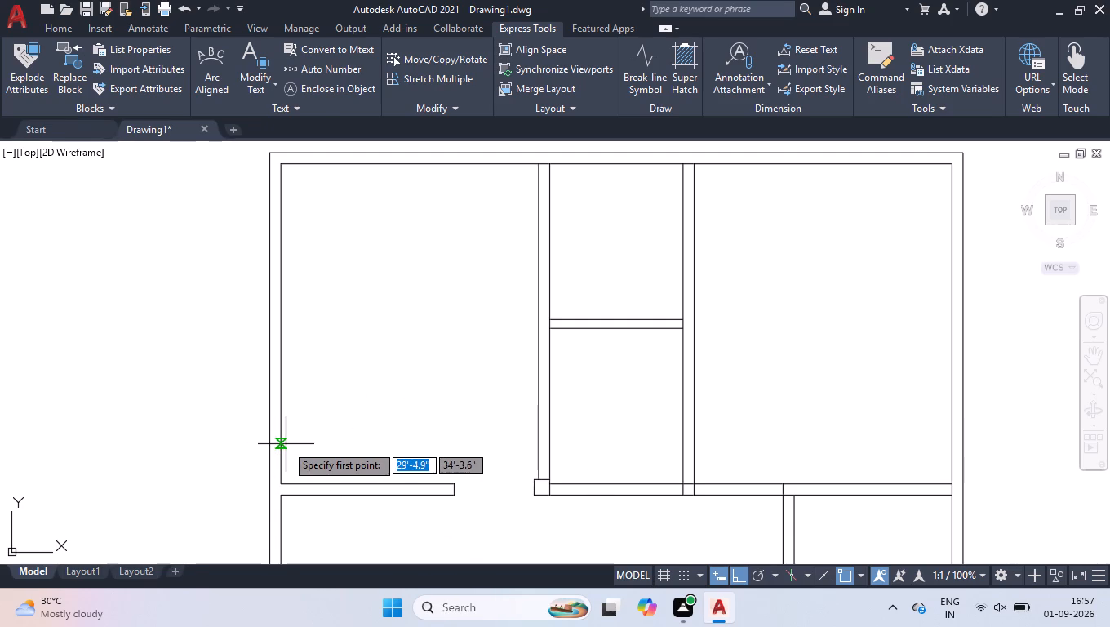
{"action": "left_click", "coordinate": [287, 444]}
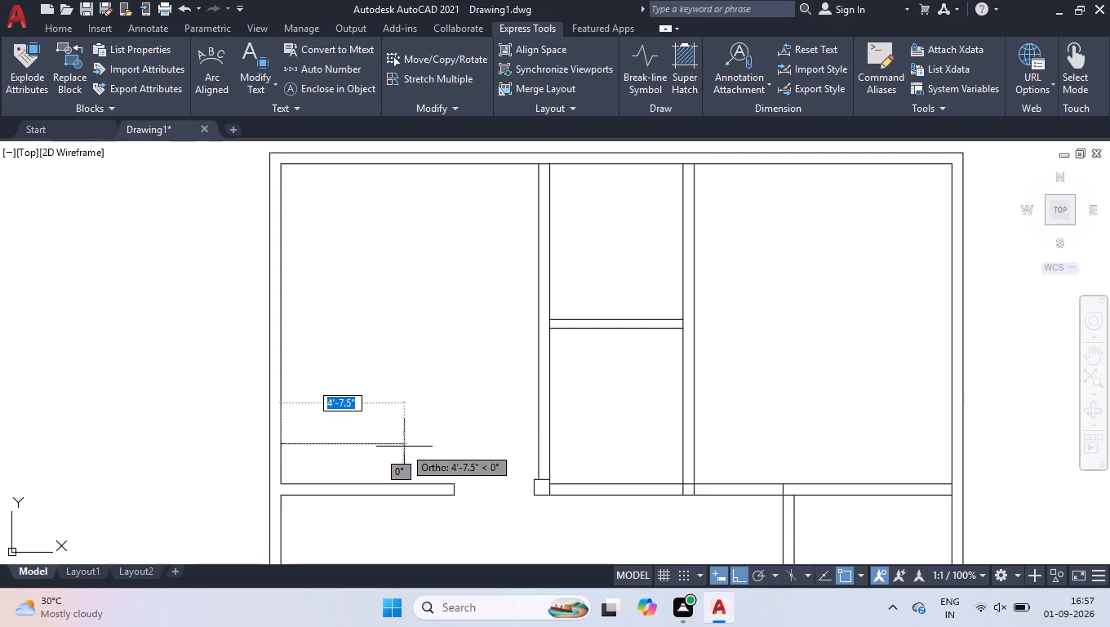
{"action": "left_click", "coordinate": [424, 444]}
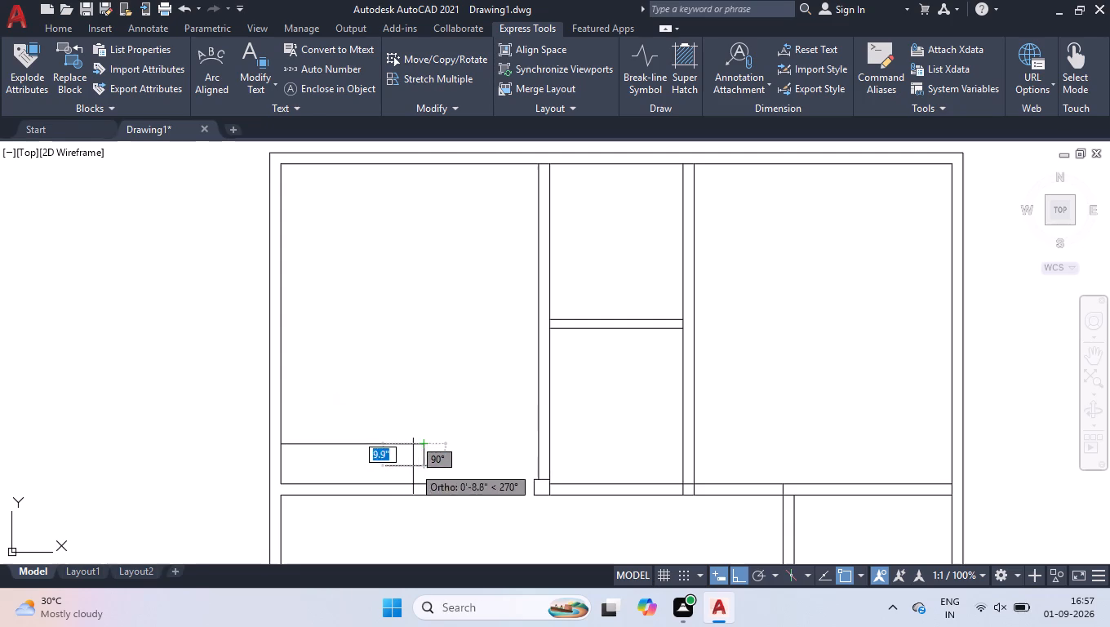
{"action": "left_click", "coordinate": [427, 485]}
{"action": "key", "text": "space"}
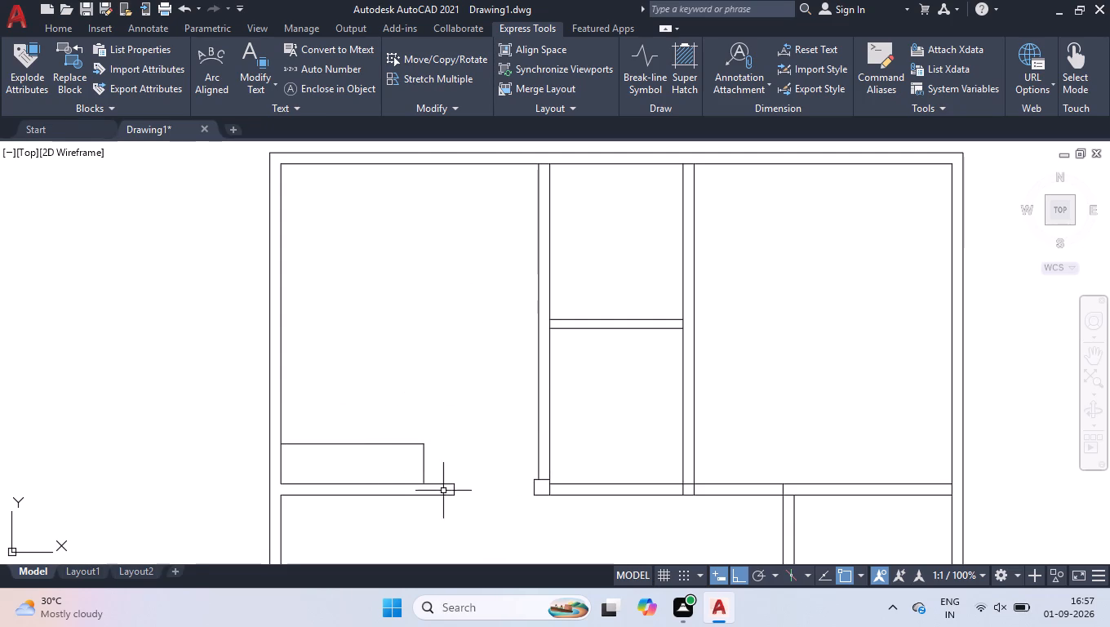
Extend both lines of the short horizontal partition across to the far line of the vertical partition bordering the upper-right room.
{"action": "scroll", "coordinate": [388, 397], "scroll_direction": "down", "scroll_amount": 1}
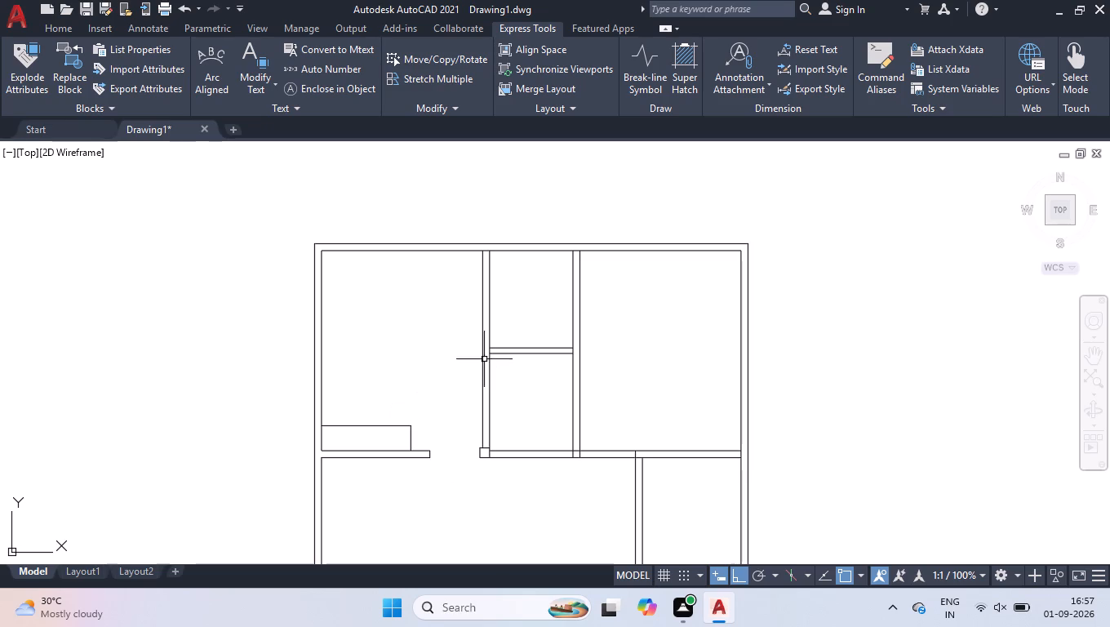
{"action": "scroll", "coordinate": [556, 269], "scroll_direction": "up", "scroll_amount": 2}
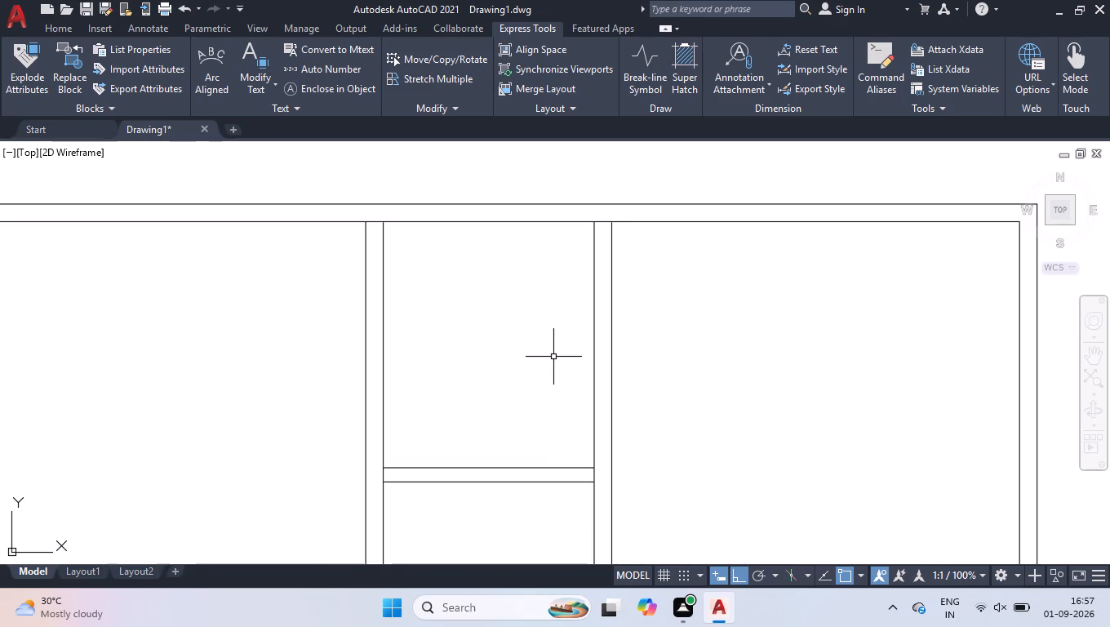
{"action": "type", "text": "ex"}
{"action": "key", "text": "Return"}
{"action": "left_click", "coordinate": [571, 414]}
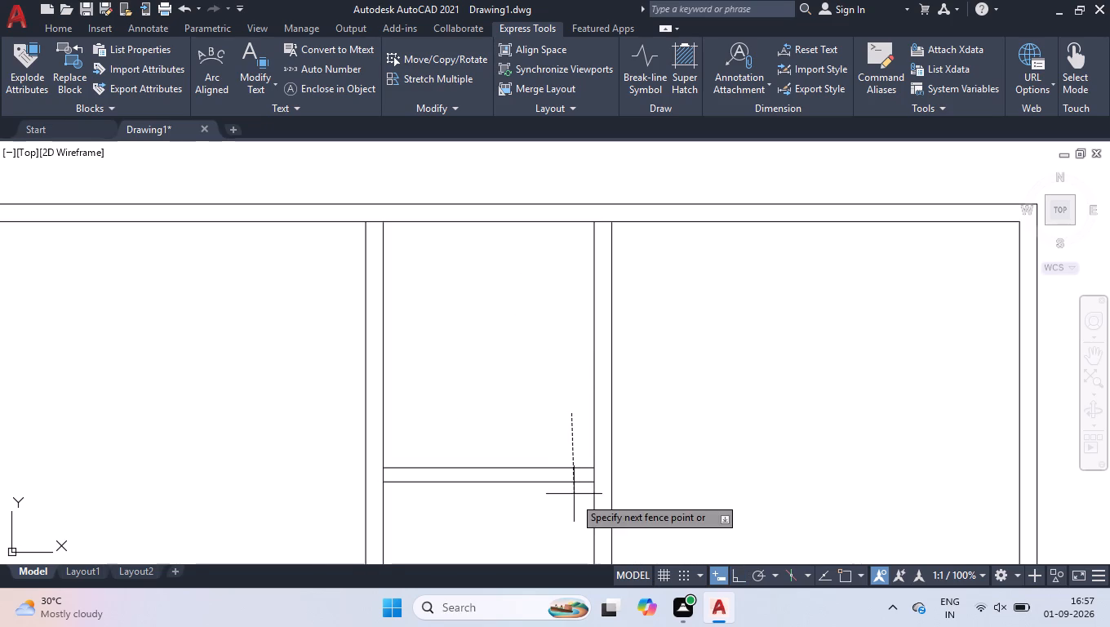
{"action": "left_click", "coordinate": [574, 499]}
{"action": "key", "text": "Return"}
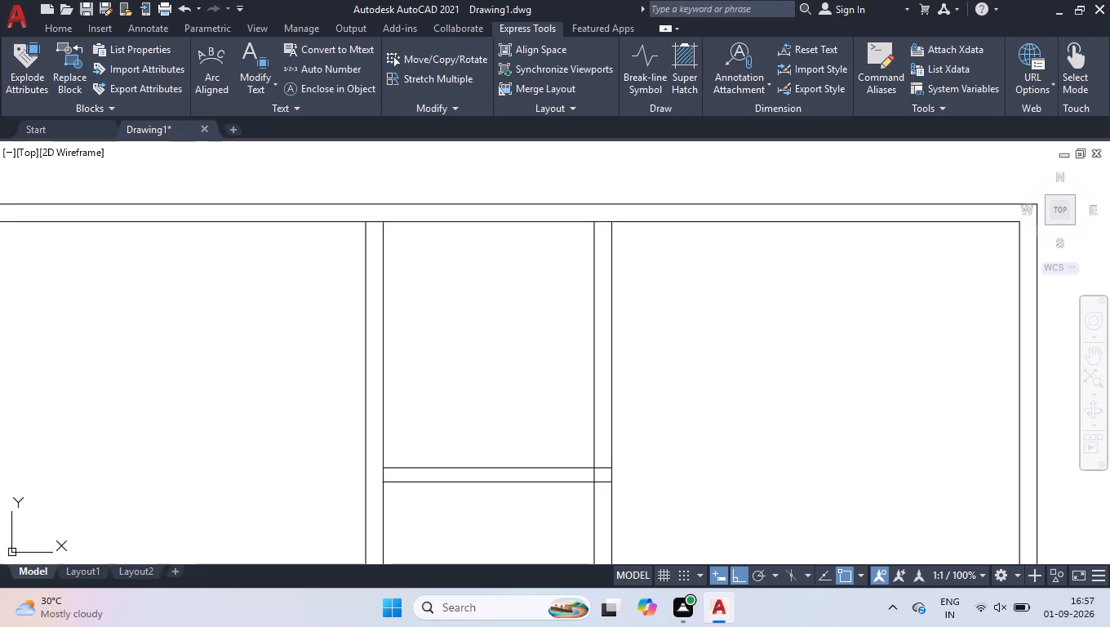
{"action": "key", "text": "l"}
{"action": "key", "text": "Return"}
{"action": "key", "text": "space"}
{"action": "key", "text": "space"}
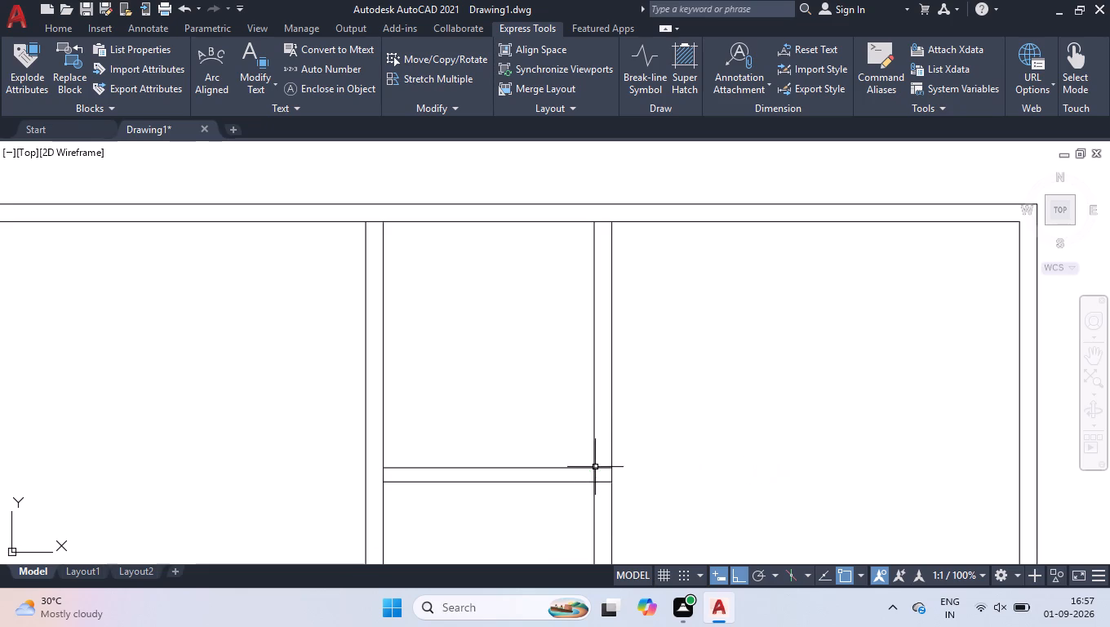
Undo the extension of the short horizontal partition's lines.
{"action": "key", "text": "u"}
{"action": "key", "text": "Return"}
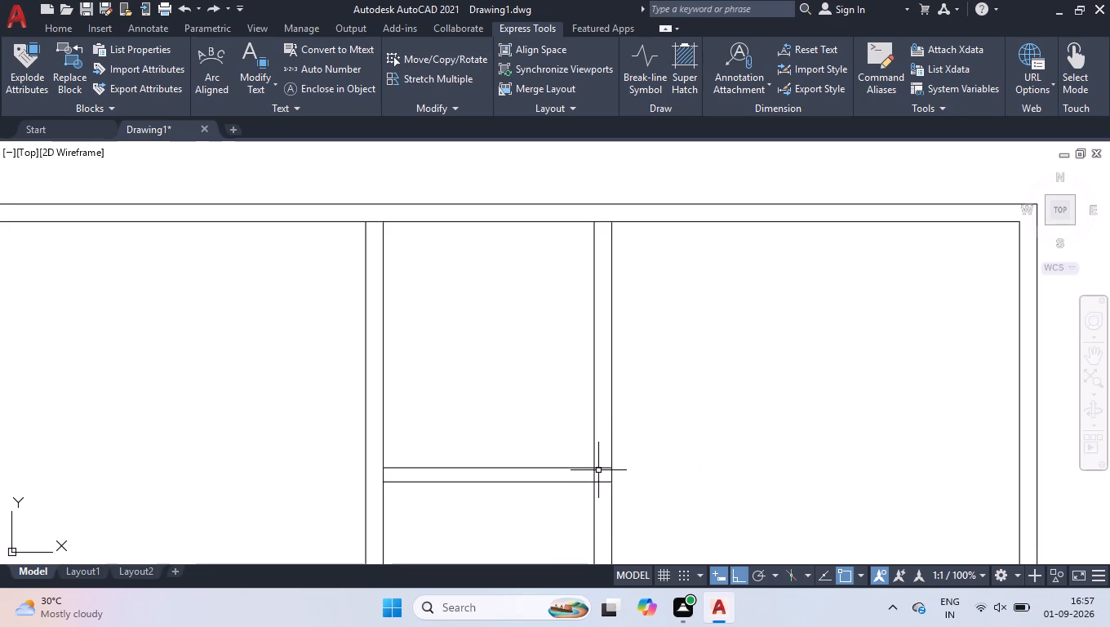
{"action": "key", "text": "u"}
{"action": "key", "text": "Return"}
Draw a 5" line across the vertical partition beside the upper-right room, level with the short horizontal partition's upper line.
{"action": "key", "text": "l"}
{"action": "key", "text": "Return"}
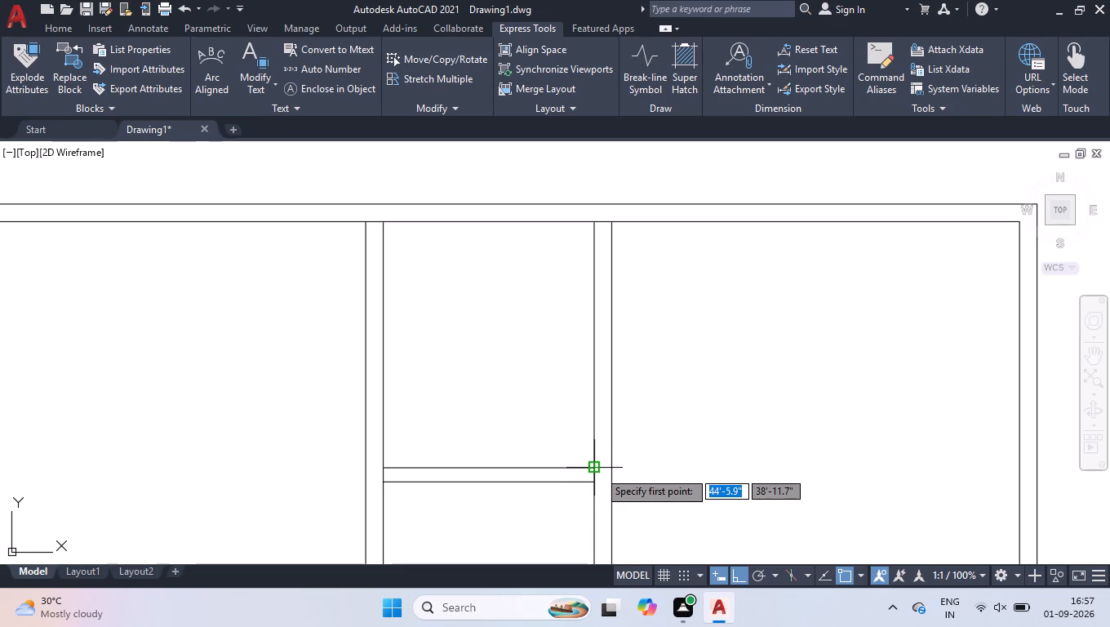
{"action": "left_click", "coordinate": [590, 468]}
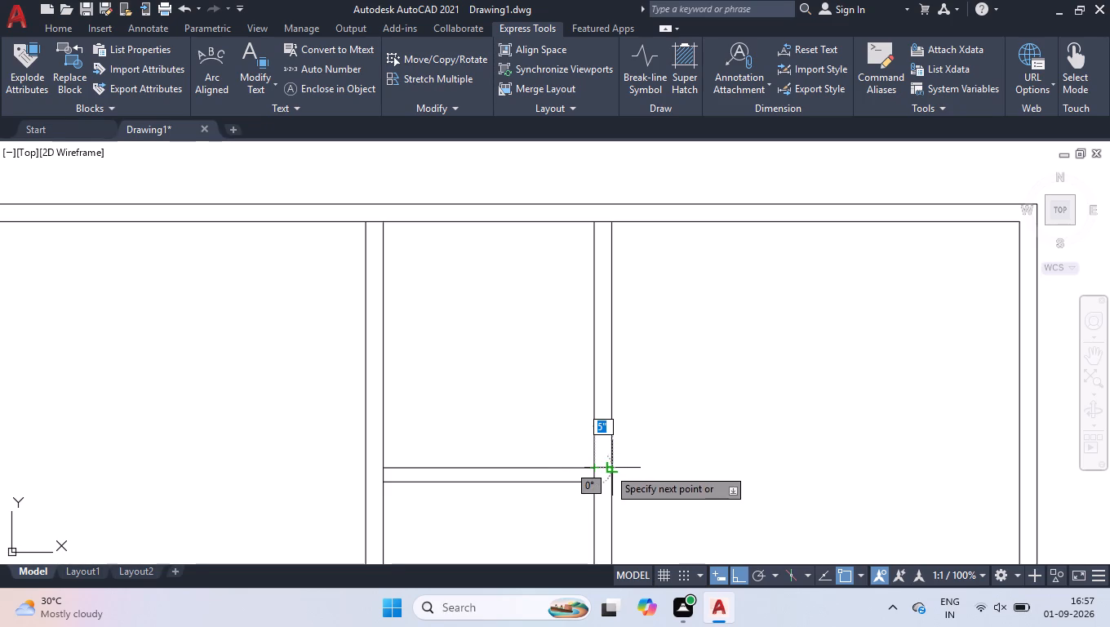
{"action": "left_click", "coordinate": [608, 468]}
{"action": "key", "text": "space"}
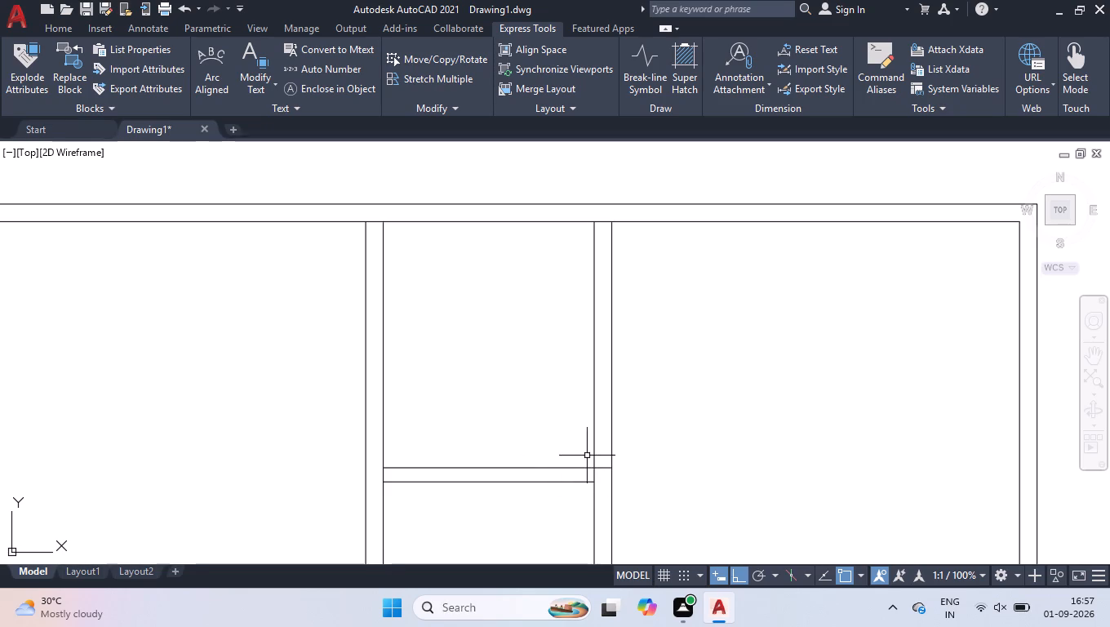
Move the new 5" cross line up 6" along the vertical partition to act as a jamb line.
{"action": "left_click", "coordinate": [585, 451]}
{"action": "left_click", "coordinate": [621, 474]}
{"action": "scroll", "coordinate": [597, 465], "scroll_direction": "up", "scroll_amount": 3}
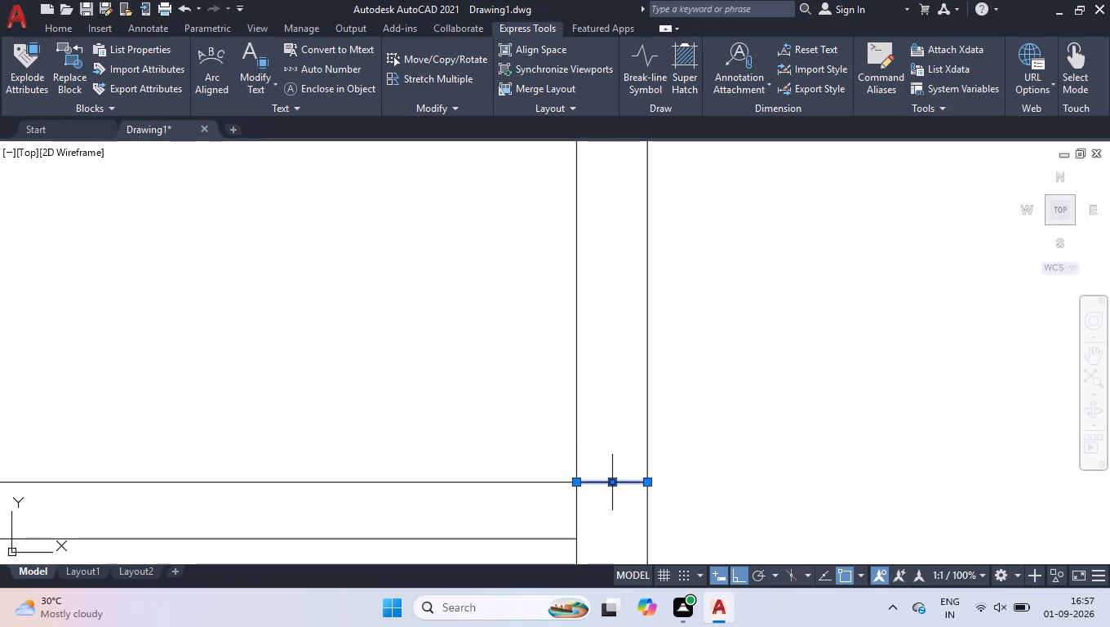
{"action": "left_click", "coordinate": [613, 485]}
{"action": "key", "text": "6"}
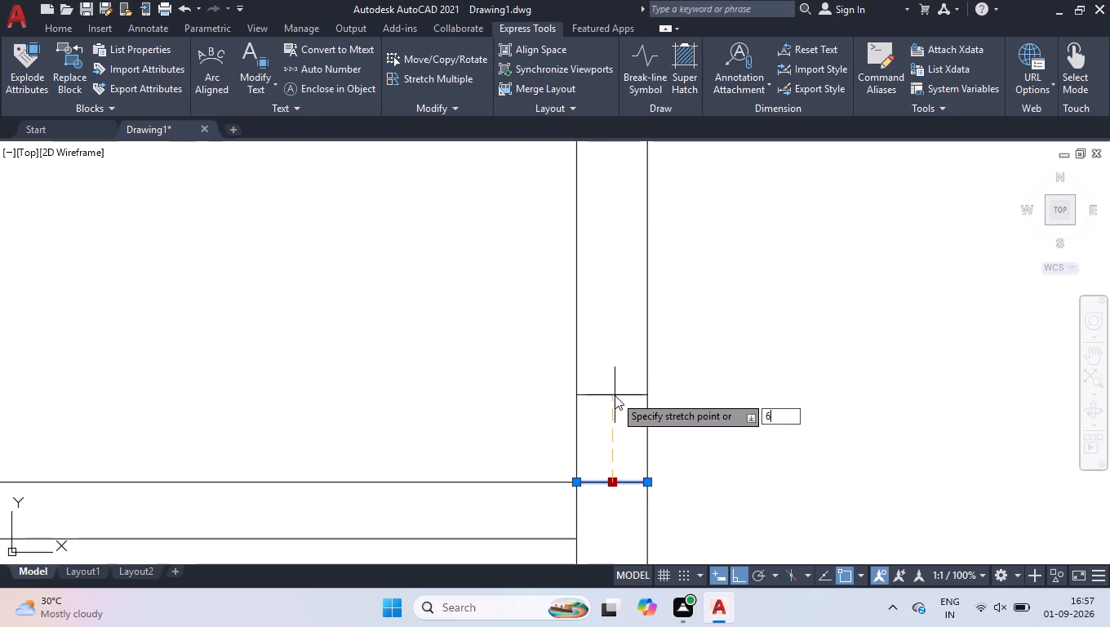
{"action": "key", "text": "Return"}
Offset the jamb line 2'8" upward within the vertical partition.
{"action": "scroll", "coordinate": [640, 413], "scroll_direction": "down", "scroll_amount": 4}
{"action": "scroll", "coordinate": [645, 373], "scroll_direction": "up", "scroll_amount": 2}
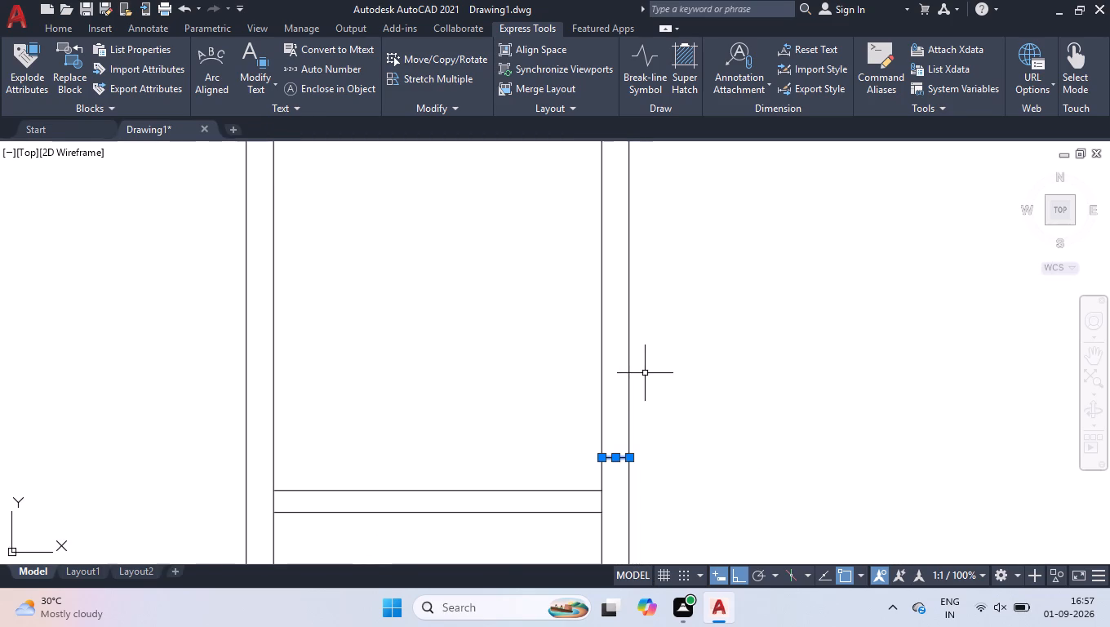
{"action": "type", "text": "off"}
{"action": "key", "text": "Return"}
{"action": "type", "text": "2'8"}
{"action": "key", "text": "Return"}
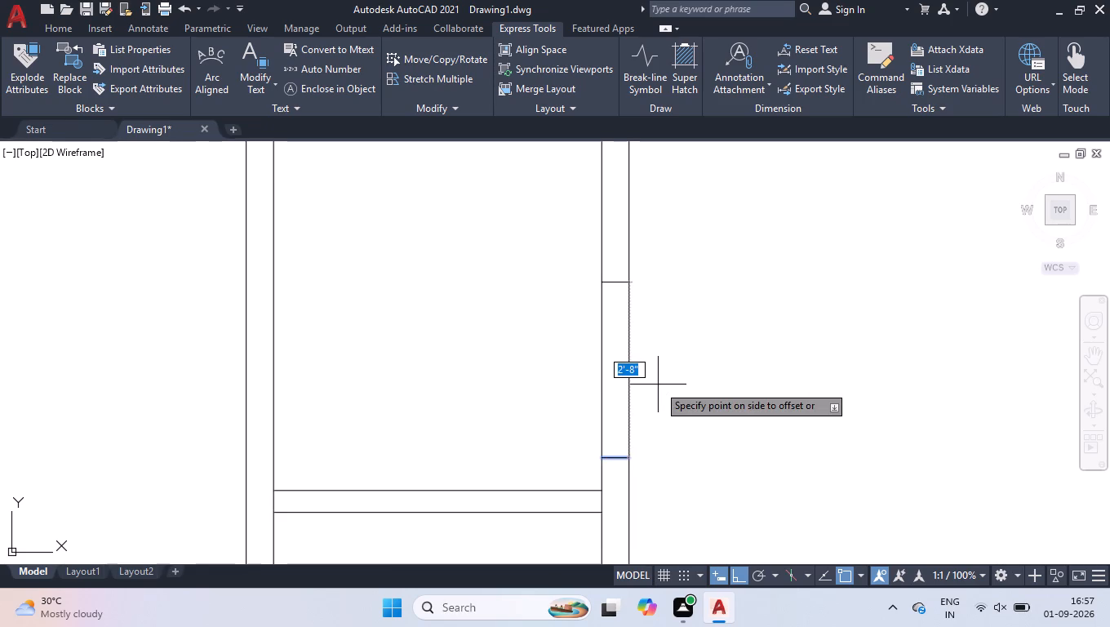
{"action": "left_click", "coordinate": [641, 343]}
{"action": "key", "text": "Return"}
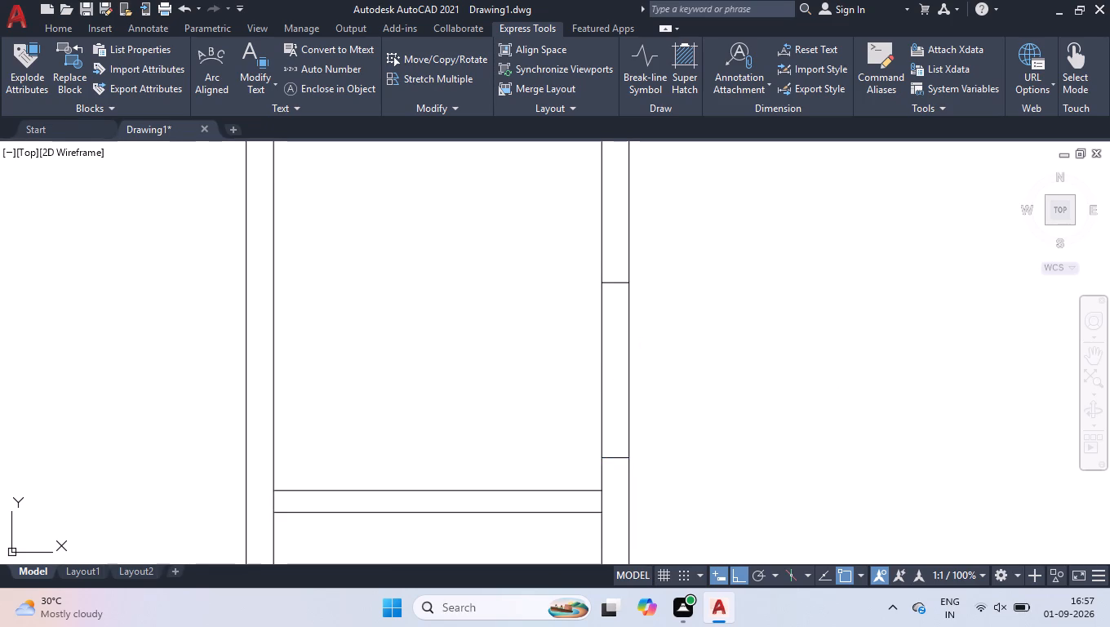
Trim both vertical partition lines between the two jamb lines to form a 2'8" opening.
{"action": "type", "text": "tr"}
{"action": "key", "text": "Return"}
{"action": "left_click", "coordinate": [646, 340]}
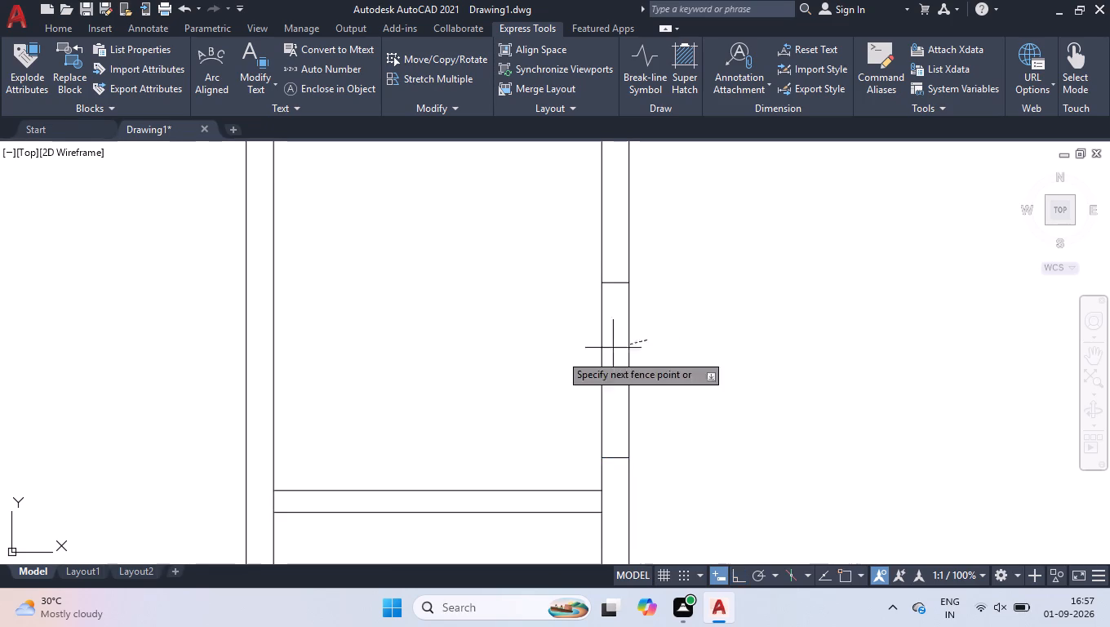
{"action": "left_click", "coordinate": [516, 355]}
{"action": "key", "text": "Return"}
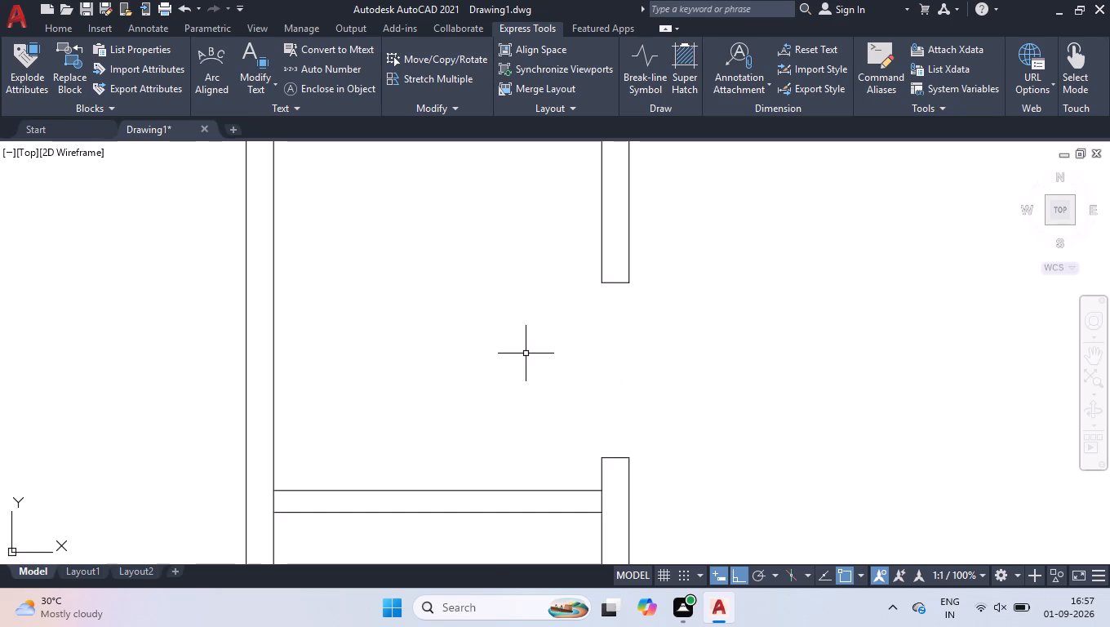
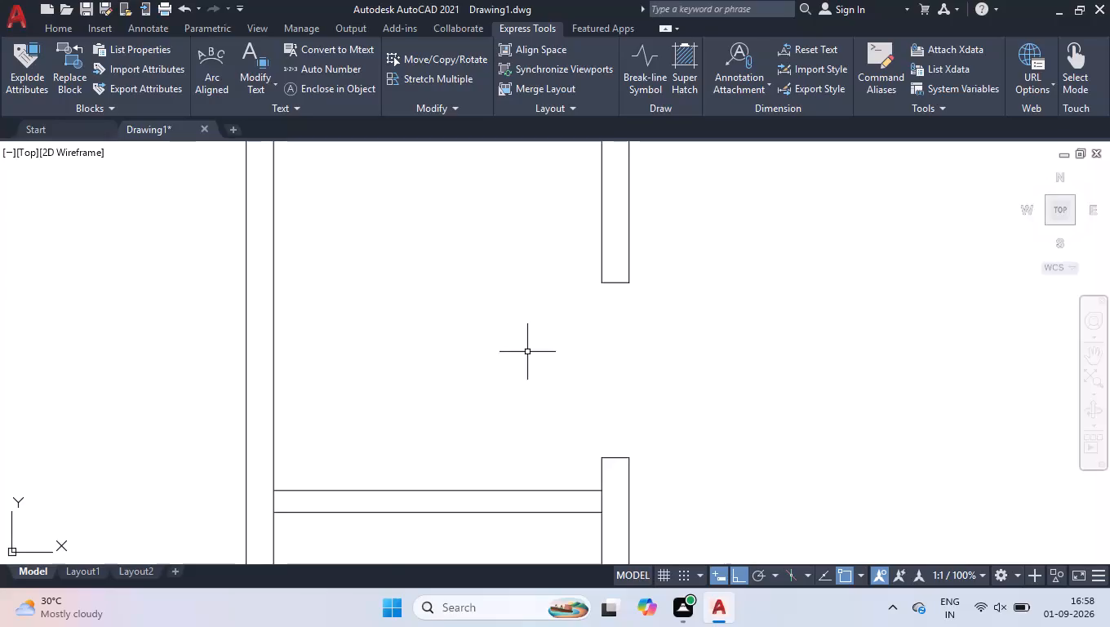
Trim the vertical partition's line across the end of the short horizontal partition to open their T-junction.
{"action": "scroll", "coordinate": [553, 394], "scroll_direction": "down", "scroll_amount": 4}
{"action": "scroll", "coordinate": [531, 477], "scroll_direction": "up", "scroll_amount": 2}
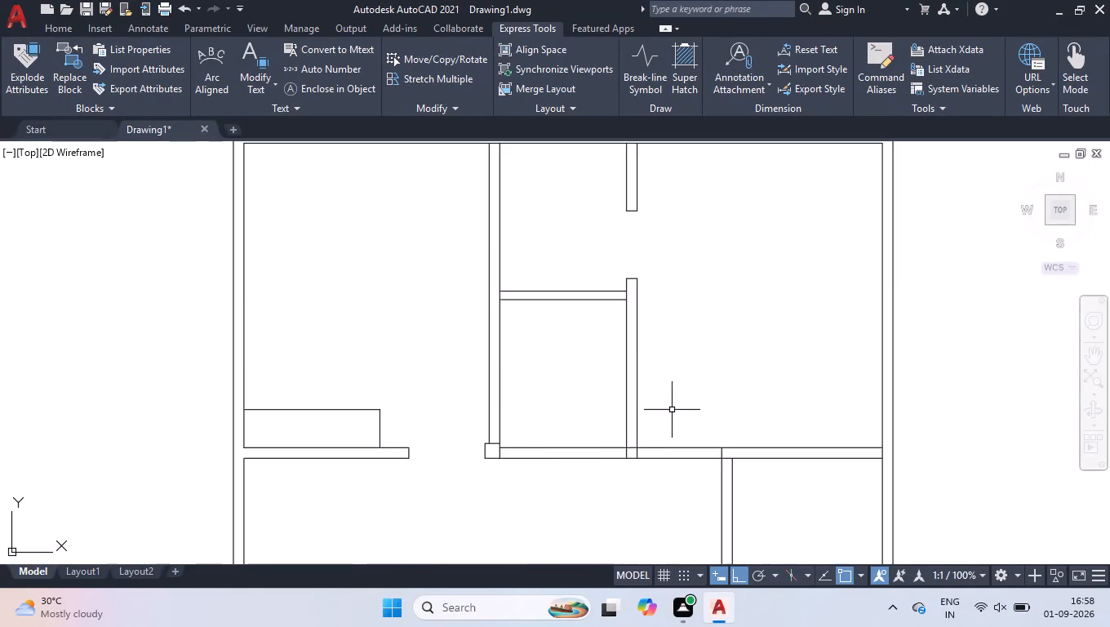
{"action": "scroll", "coordinate": [669, 404], "scroll_direction": "up", "scroll_amount": 1}
{"action": "scroll", "coordinate": [628, 423], "scroll_direction": "down", "scroll_amount": 1}
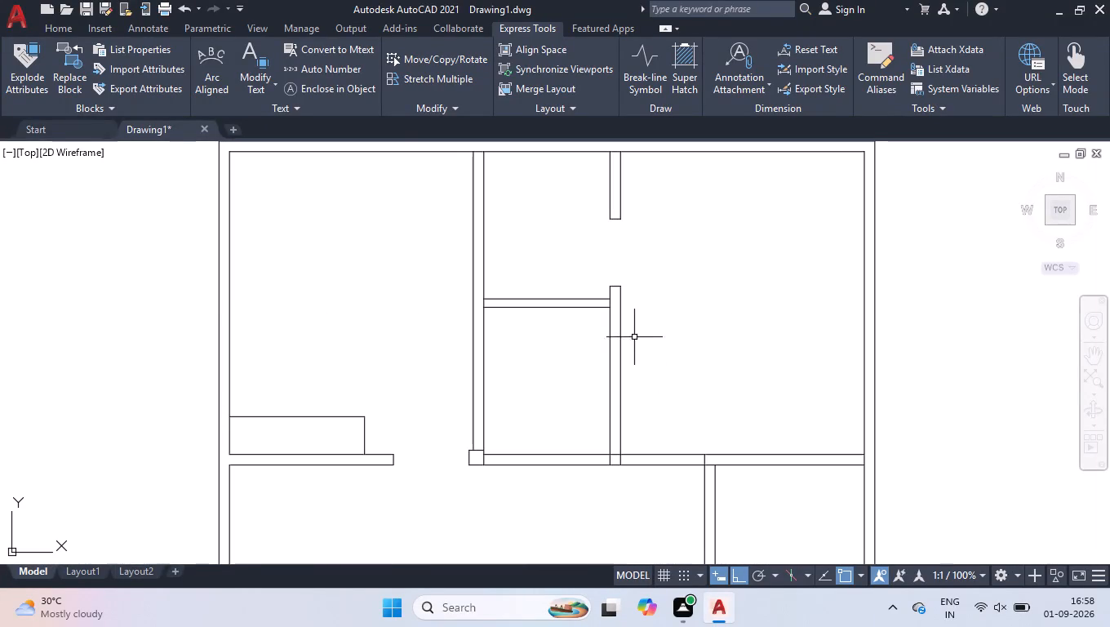
{"action": "scroll", "coordinate": [617, 308], "scroll_direction": "up", "scroll_amount": 3}
{"action": "key", "text": "space"}
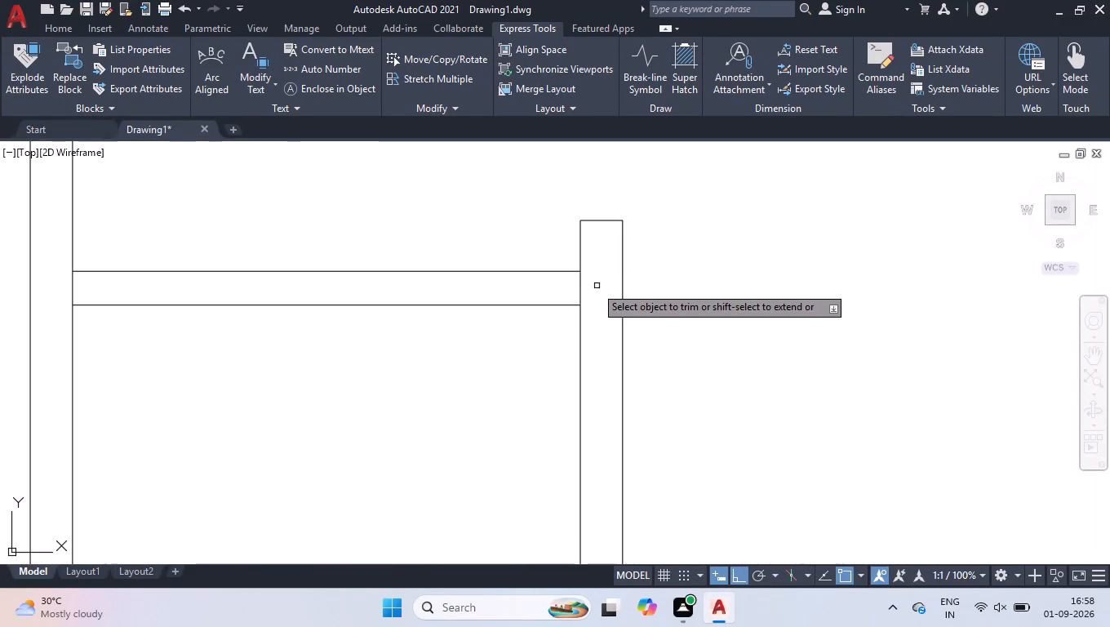
{"action": "left_click", "coordinate": [581, 288]}
{"action": "key", "text": "space"}
Draw a 5" line across the horizontal wall along the right edge of the small column.
{"action": "scroll", "coordinate": [565, 300], "scroll_direction": "down", "scroll_amount": 2}
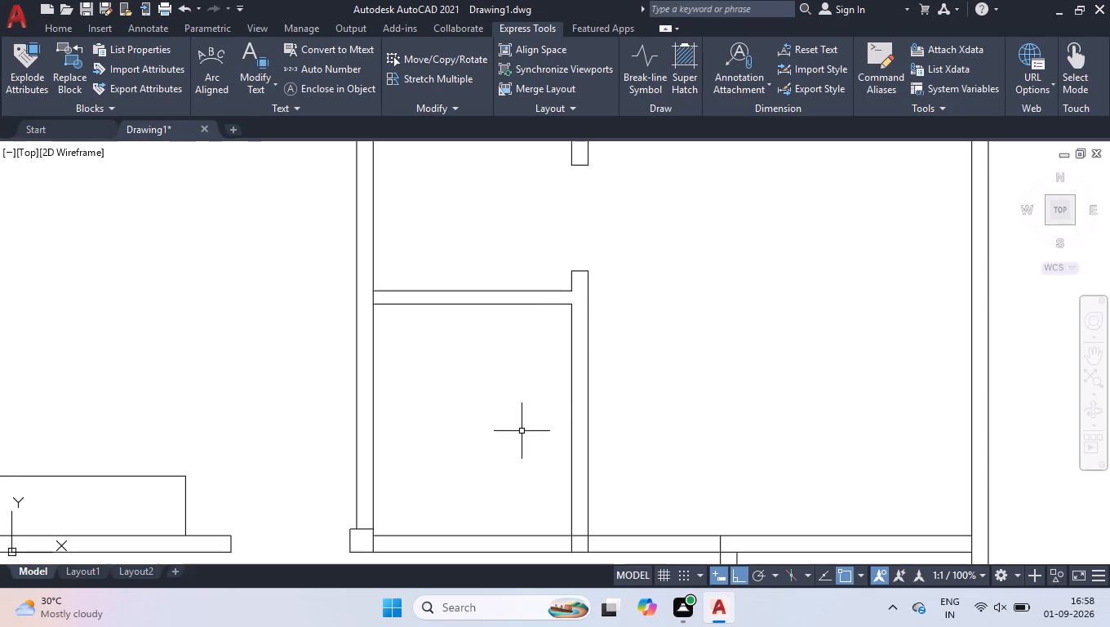
{"action": "scroll", "coordinate": [455, 415], "scroll_direction": "down", "scroll_amount": 1}
{"action": "scroll", "coordinate": [437, 505], "scroll_direction": "up", "scroll_amount": 2}
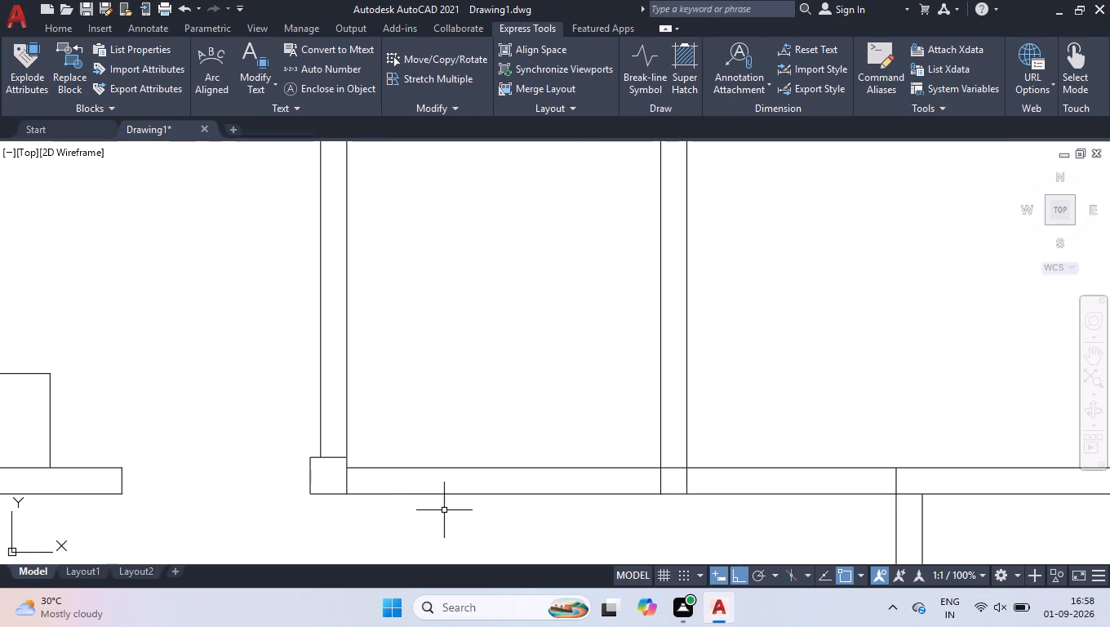
{"action": "key", "text": "l"}
{"action": "key", "text": "Return"}
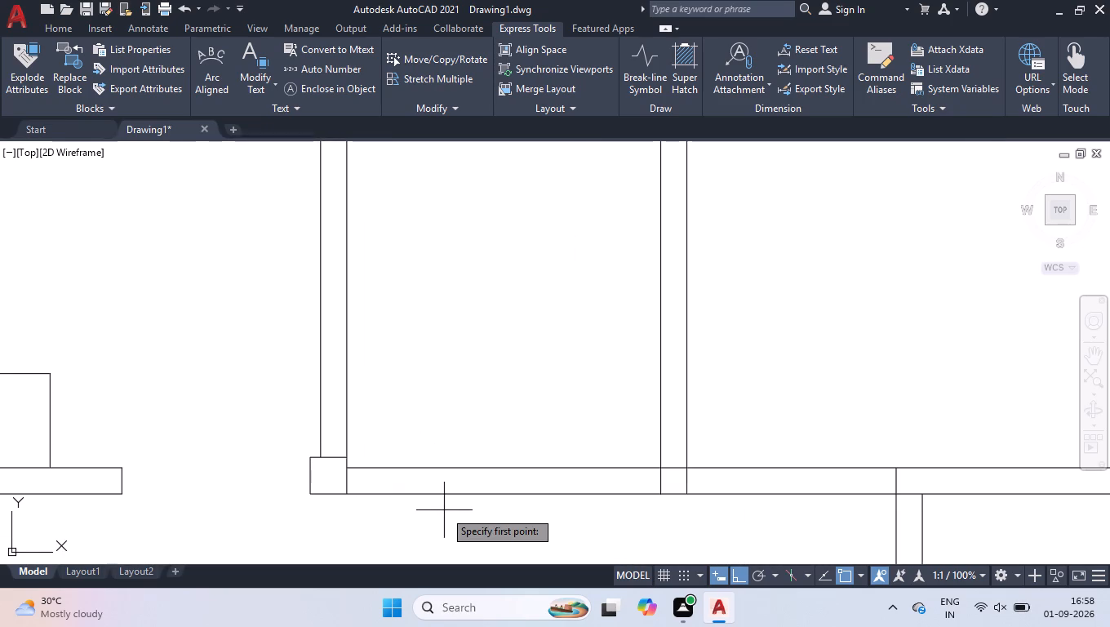
{"action": "left_click", "coordinate": [349, 493]}
{"action": "left_click", "coordinate": [348, 468]}
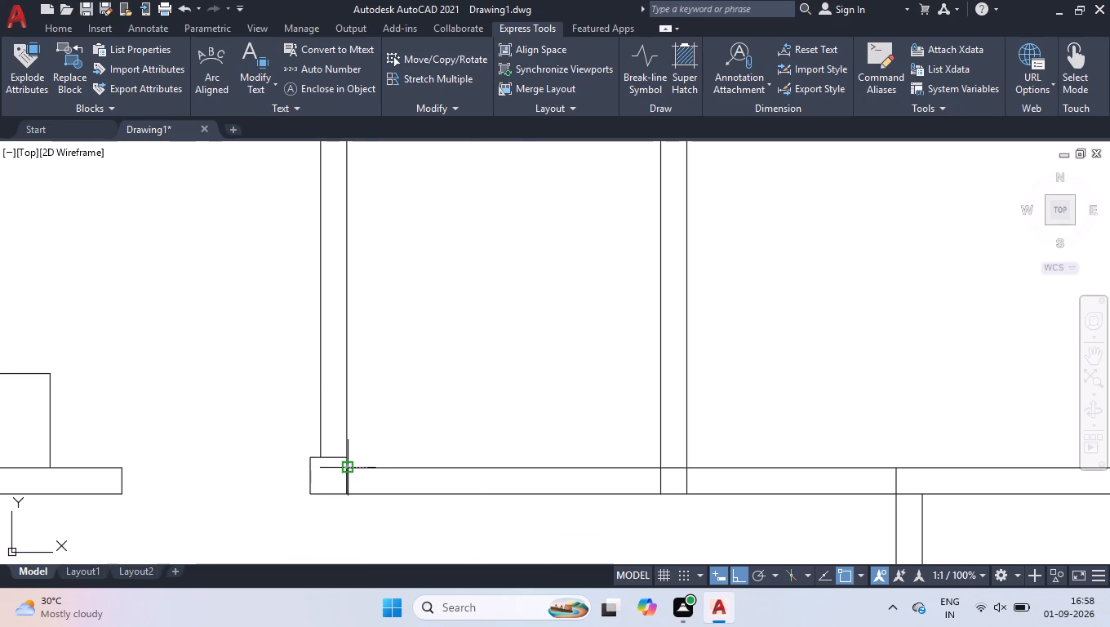
{"action": "key", "text": "space"}
Move the new 5" cross line 6" to the right along the horizontal wall to act as a jamb line.
{"action": "left_click", "coordinate": [348, 475]}
{"action": "scroll", "coordinate": [349, 475], "scroll_direction": "up", "scroll_amount": 1}
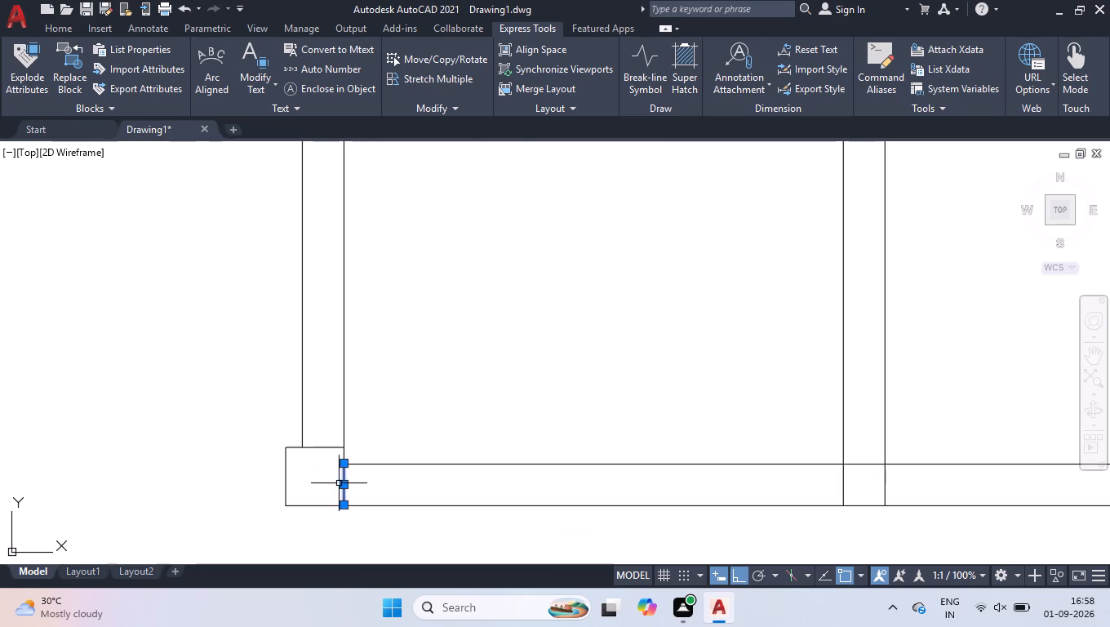
{"action": "left_click", "coordinate": [348, 487]}
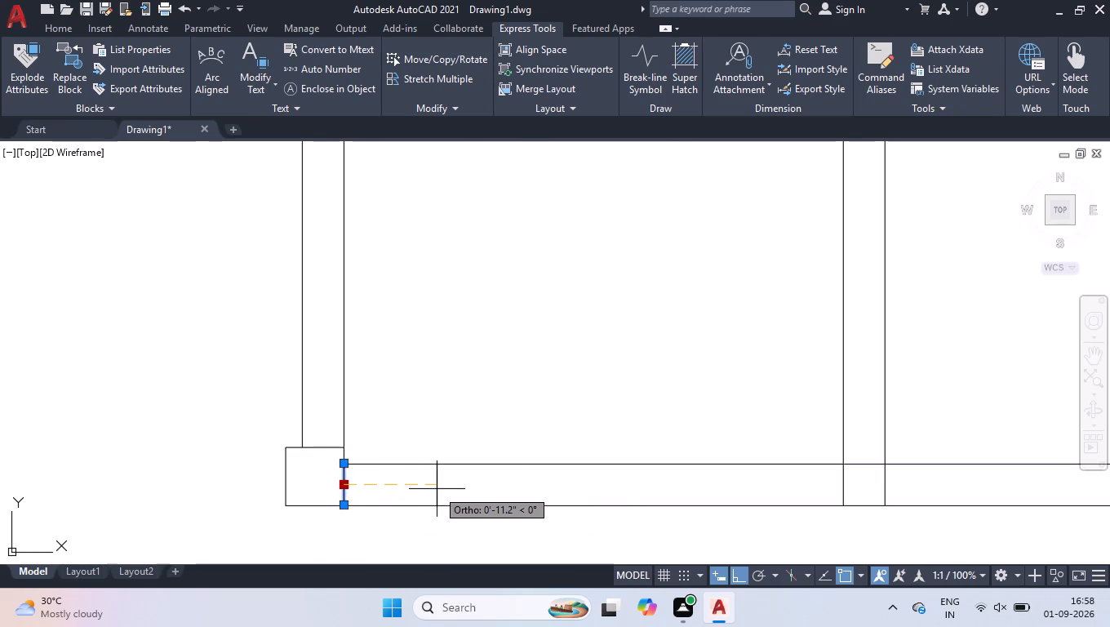
{"action": "key", "text": "6"}
{"action": "key", "text": "Return"}
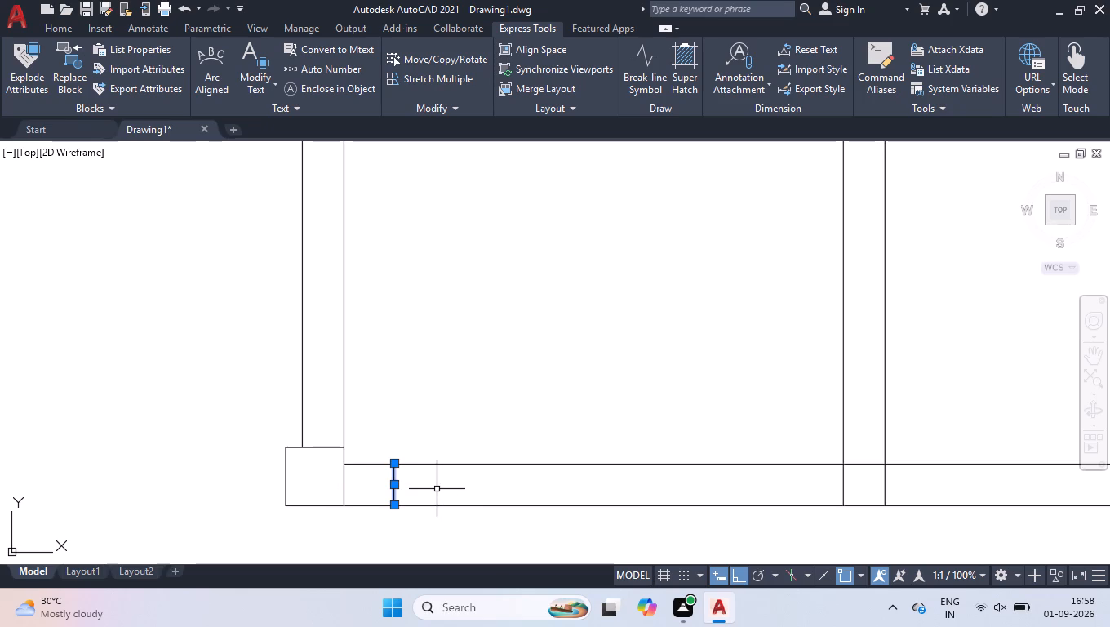
Offset the jamb line 2'6" to the right within the horizontal wall.
{"action": "type", "text": "off"}
{"action": "key", "text": "Return"}
{"action": "type", "text": "2'6"}
{"action": "key", "text": "Return"}
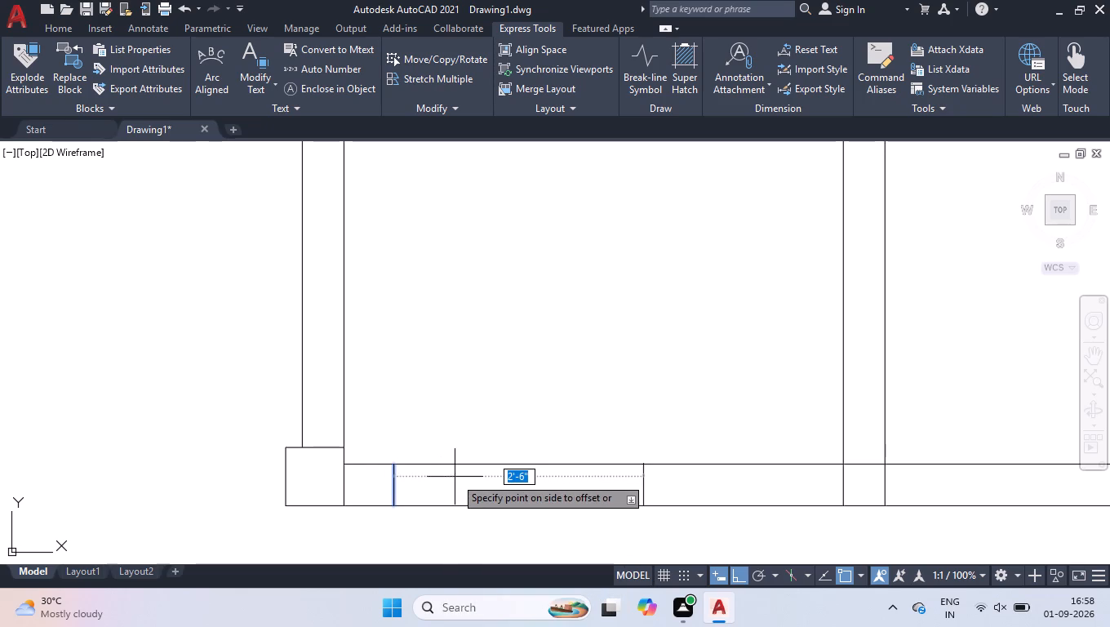
{"action": "left_click", "coordinate": [455, 477]}
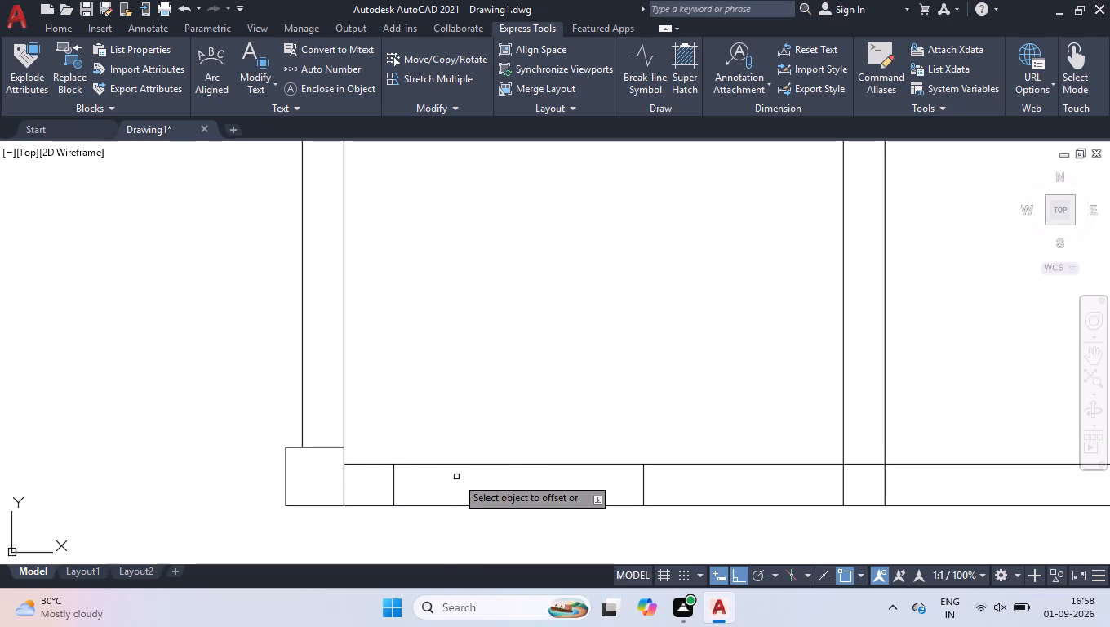
{"action": "key", "text": "space"}
Move the offset jamb line 4" to the left along the horizontal wall to narrow the opening.
{"action": "left_click", "coordinate": [646, 484]}
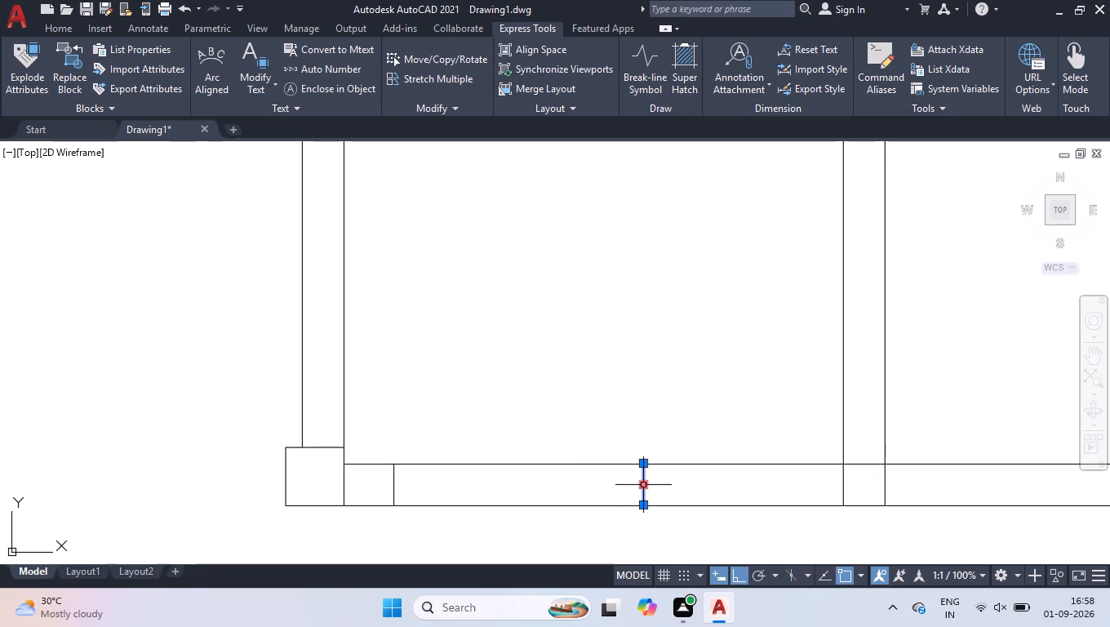
{"action": "left_click", "coordinate": [646, 485]}
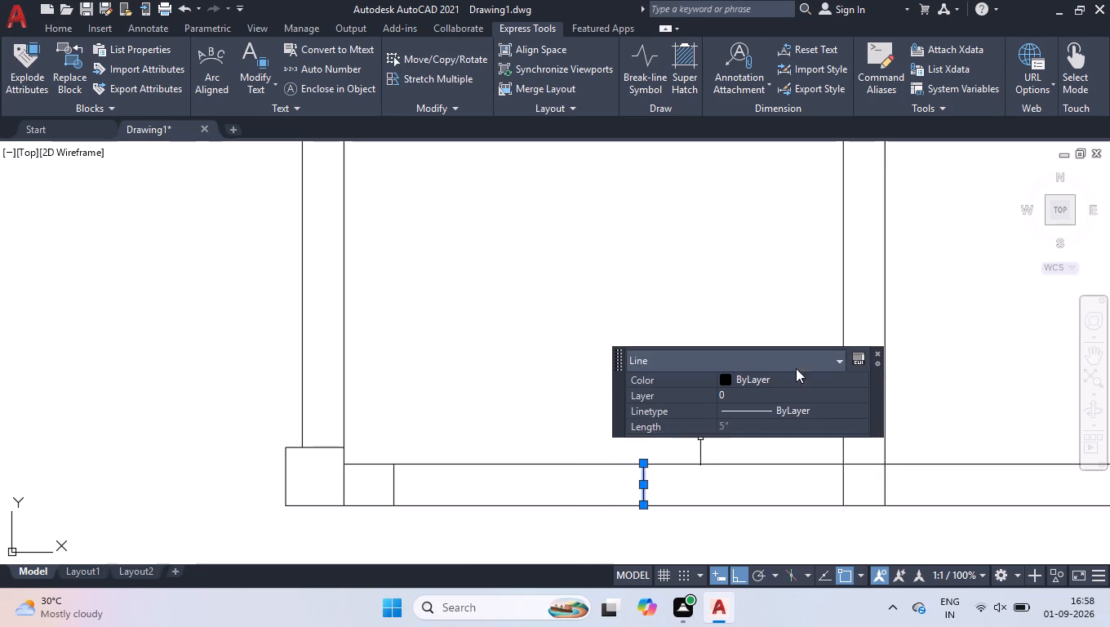
{"action": "left_click", "coordinate": [877, 355]}
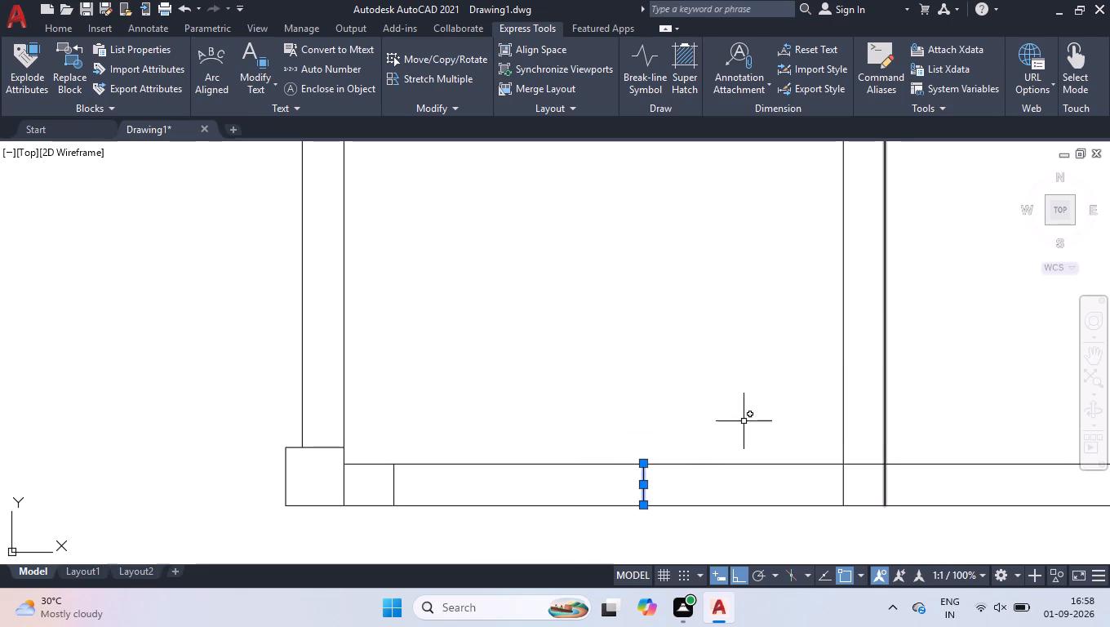
{"action": "left_click", "coordinate": [643, 488]}
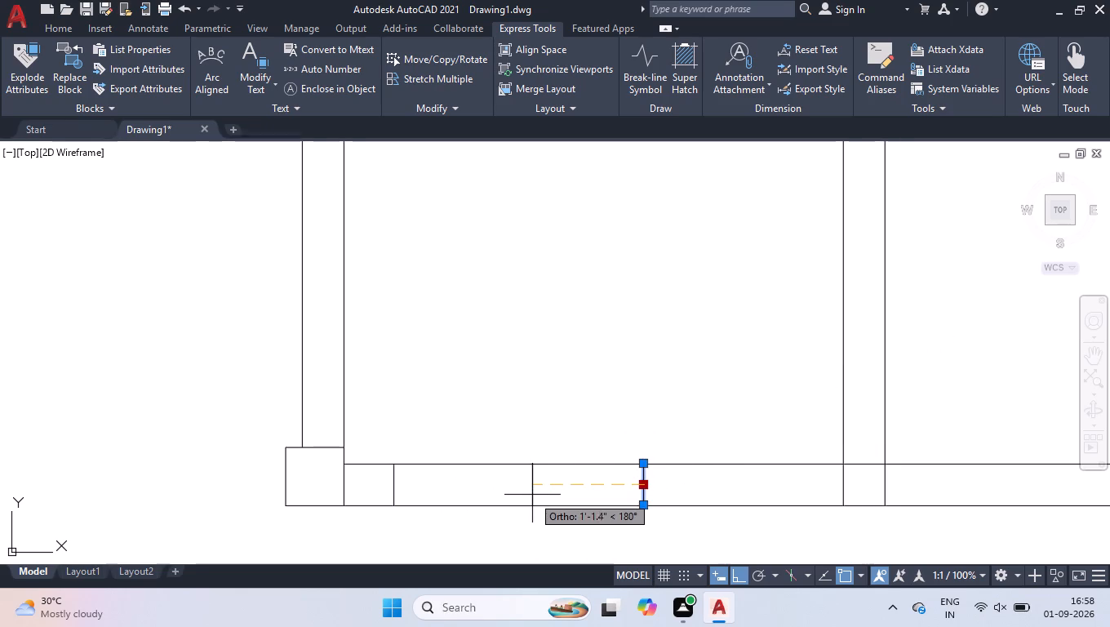
{"action": "key", "text": "4"}
{"action": "key", "text": "Return"}
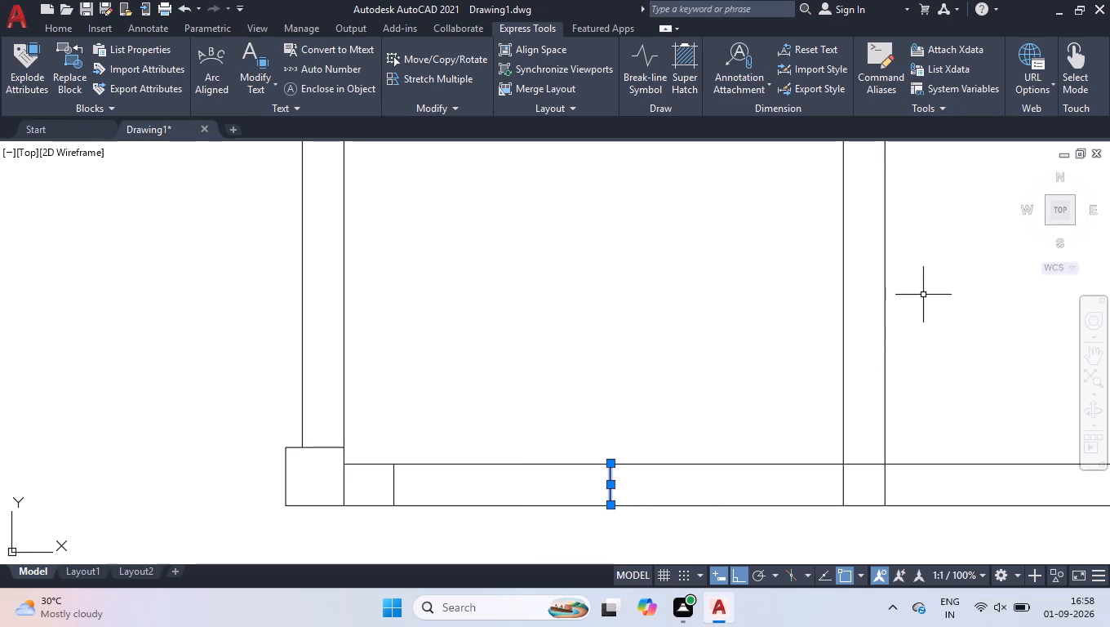
{"action": "left_click_drag", "start_coordinate": [819, 321], "coordinate": [816, 328], "text": "shift"}
{"action": "left_click", "coordinate": [510, 528], "text": "shift"}
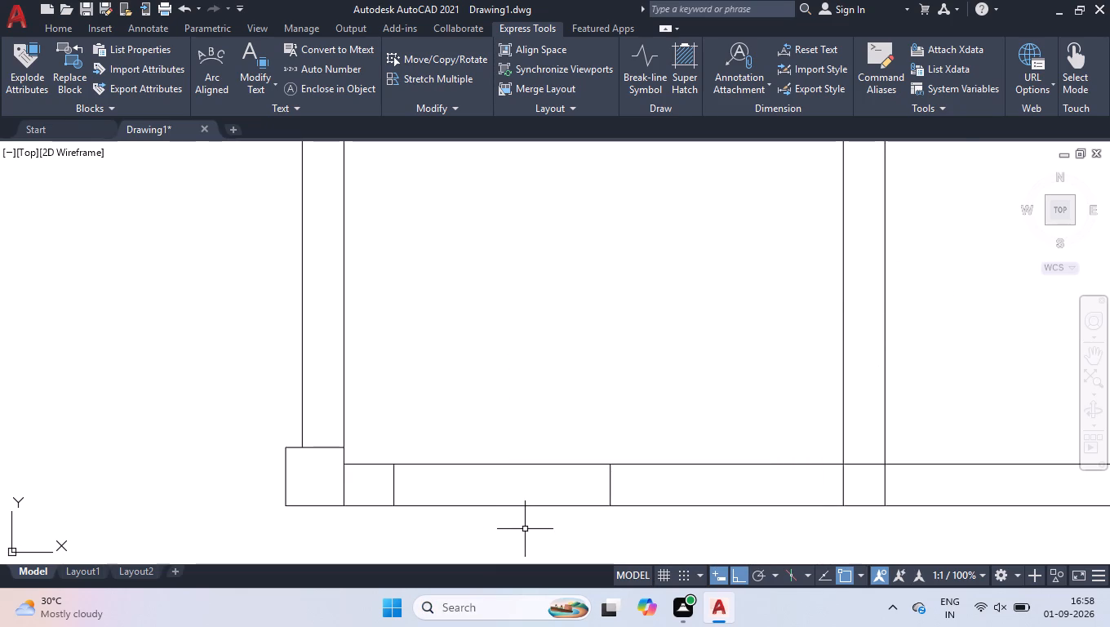
Trim both horizontal wall lines between the two jamb lines to form the door opening beside the column.
{"action": "type", "text": "tr"}
{"action": "key", "text": "Return"}
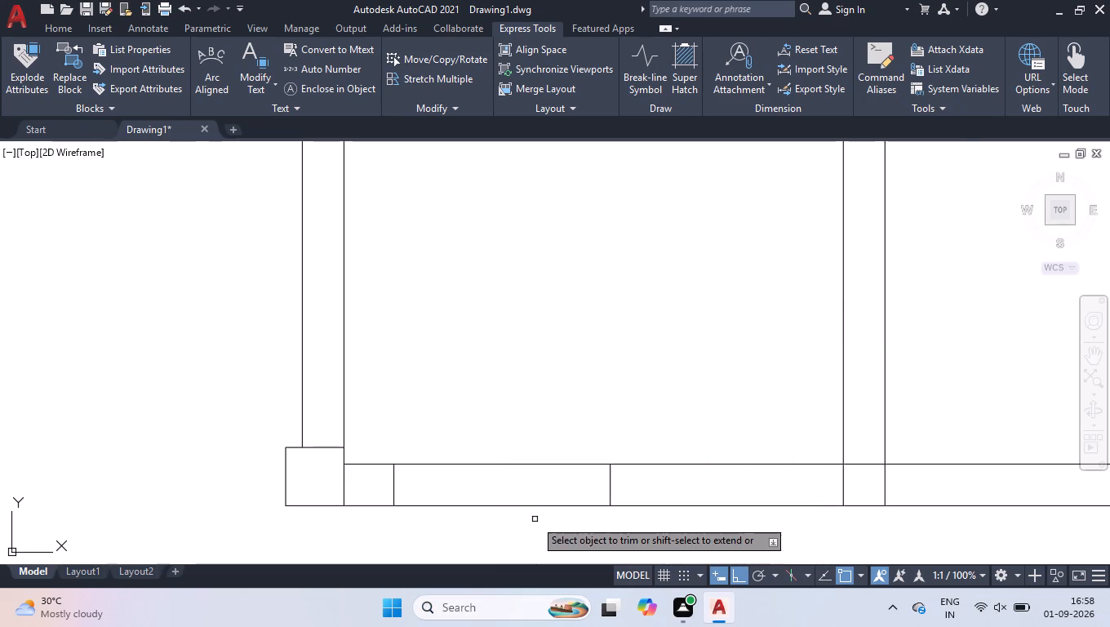
{"action": "left_click_drag", "start_coordinate": [535, 519], "coordinate": [544, 479]}
{"action": "left_click", "coordinate": [583, 405]}
{"action": "left_click", "coordinate": [535, 494]}
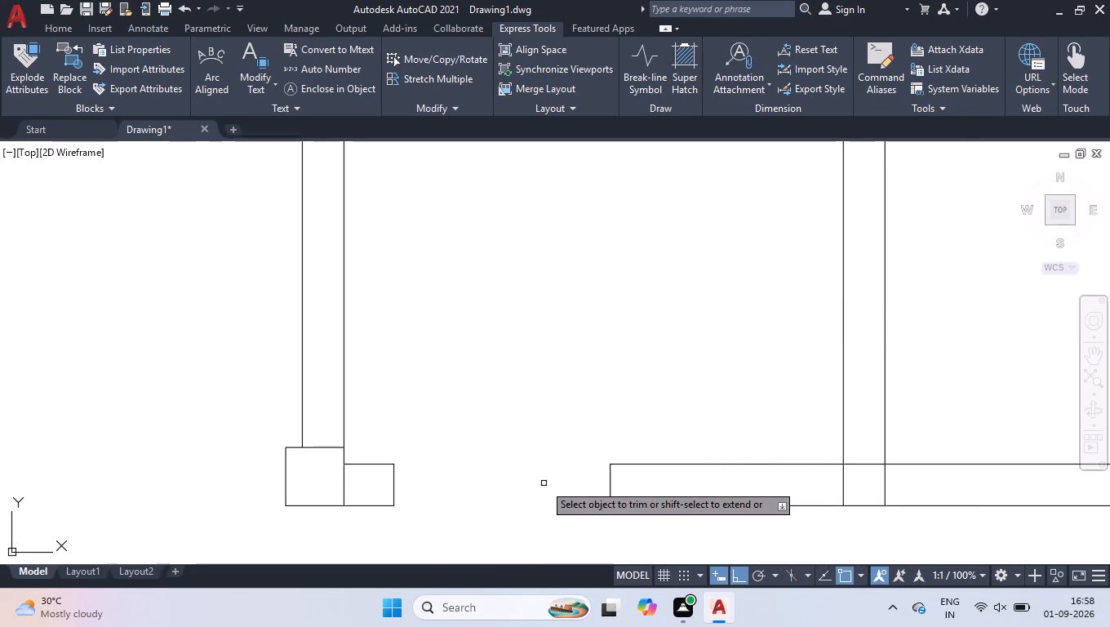
Trim the vertical partition's left line where it crosses the horizontal wall beyond the new opening.
{"action": "left_click", "coordinate": [864, 482]}
{"action": "left_click", "coordinate": [806, 482]}
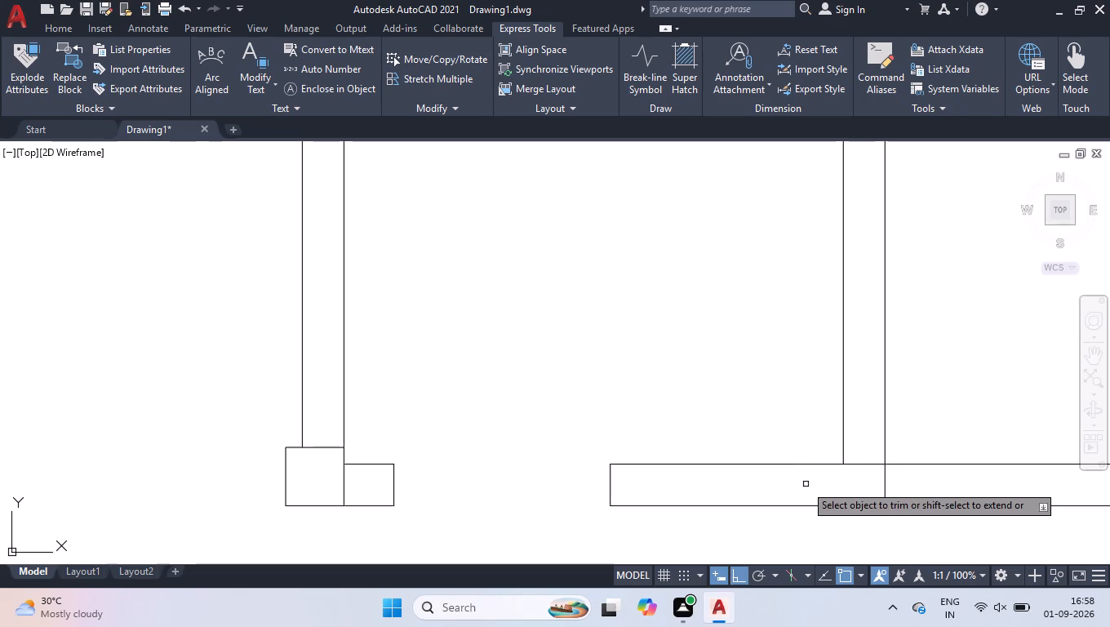
{"action": "key", "text": "space"}
Measure the horizontal wall stretch between the upper vertical partition and the small right-hand room's partition.
{"action": "scroll", "coordinate": [801, 478], "scroll_direction": "down", "scroll_amount": 4}
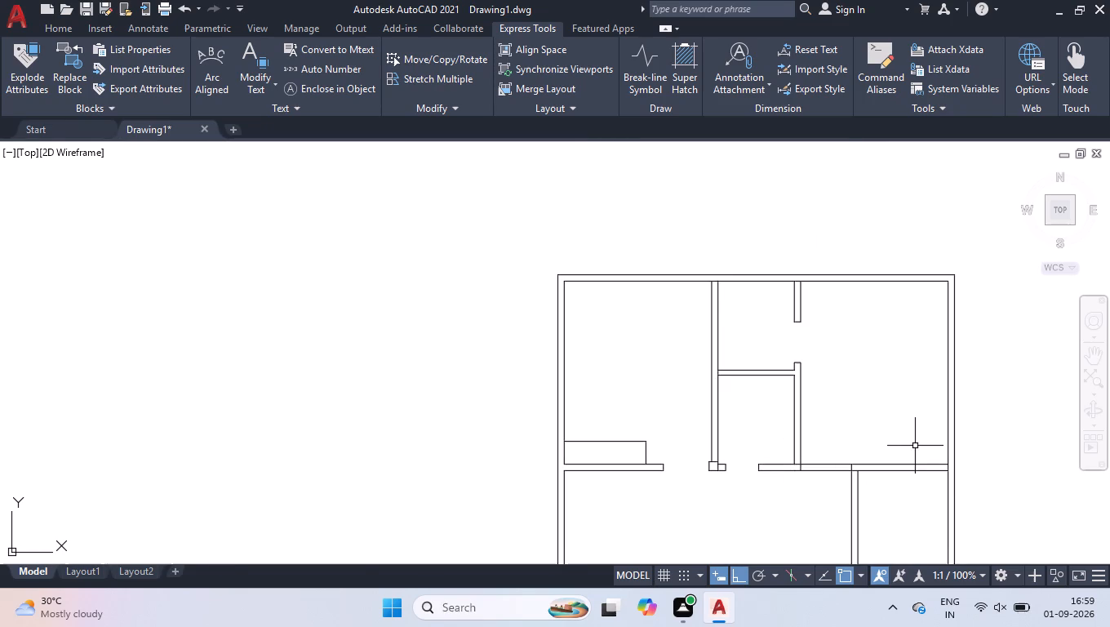
{"action": "scroll", "coordinate": [915, 446], "scroll_direction": "up", "scroll_amount": 2}
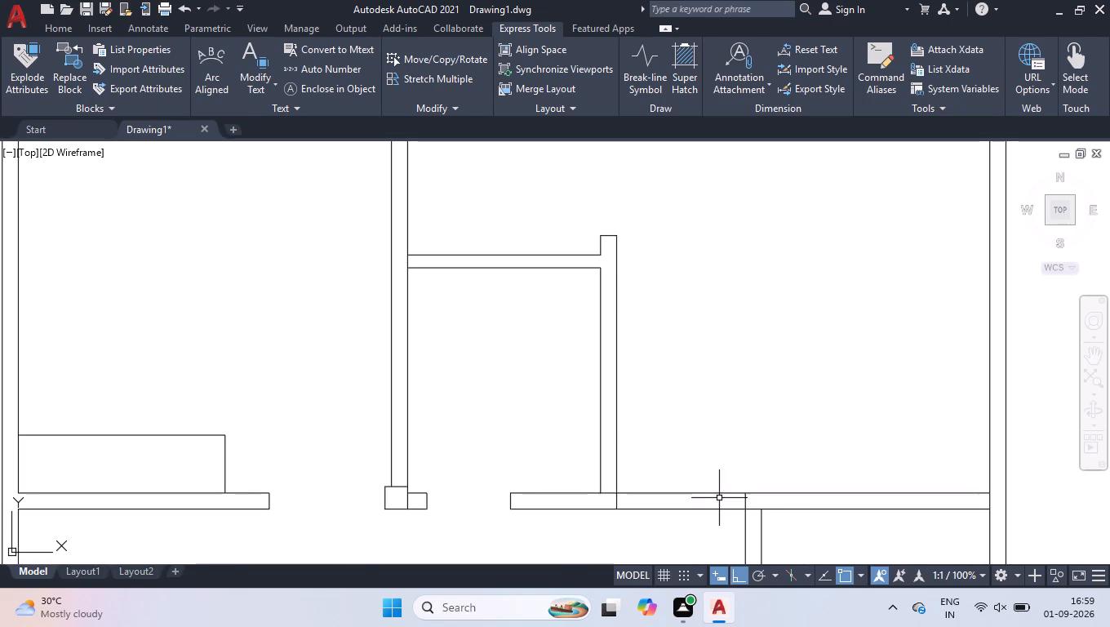
{"action": "type", "text": "meas"}
{"action": "key", "text": "Return"}
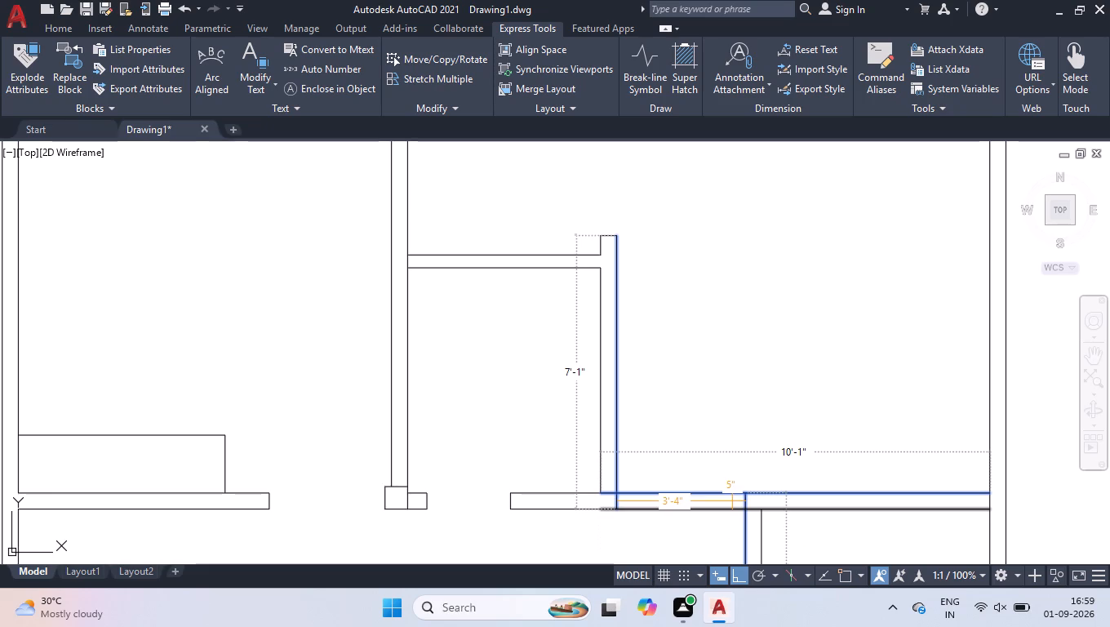
{"action": "key", "text": "Return"}
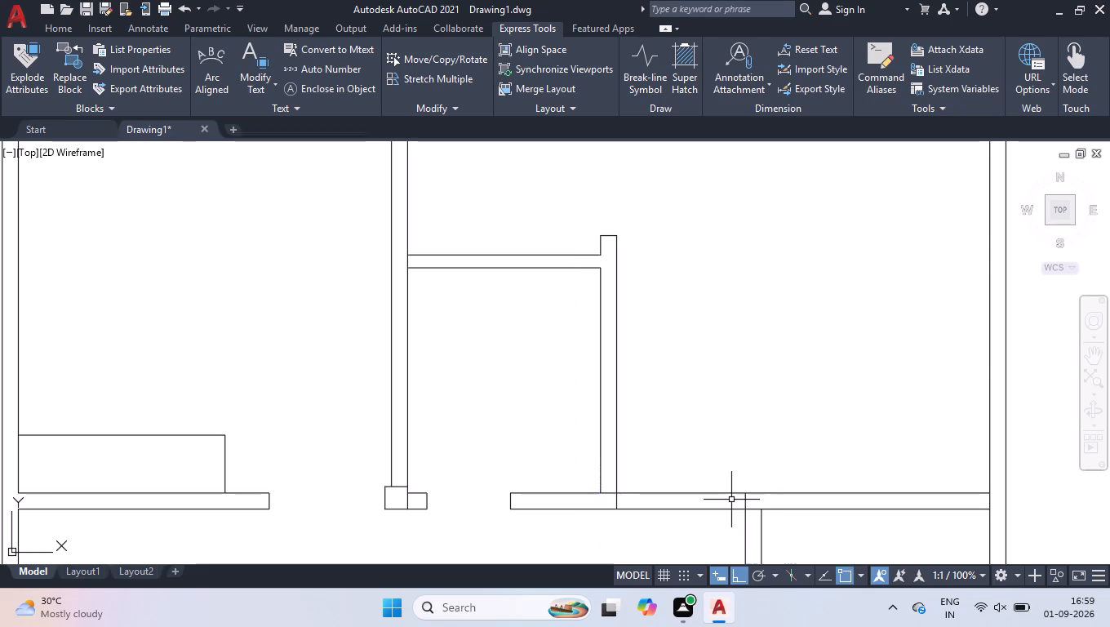
Trim both horizontal wall lines between the upper vertical partition and the small right-hand room's partition to form an opening.
{"action": "type", "text": "tr"}
{"action": "key", "text": "Return"}
{"action": "left_click", "coordinate": [713, 447]}
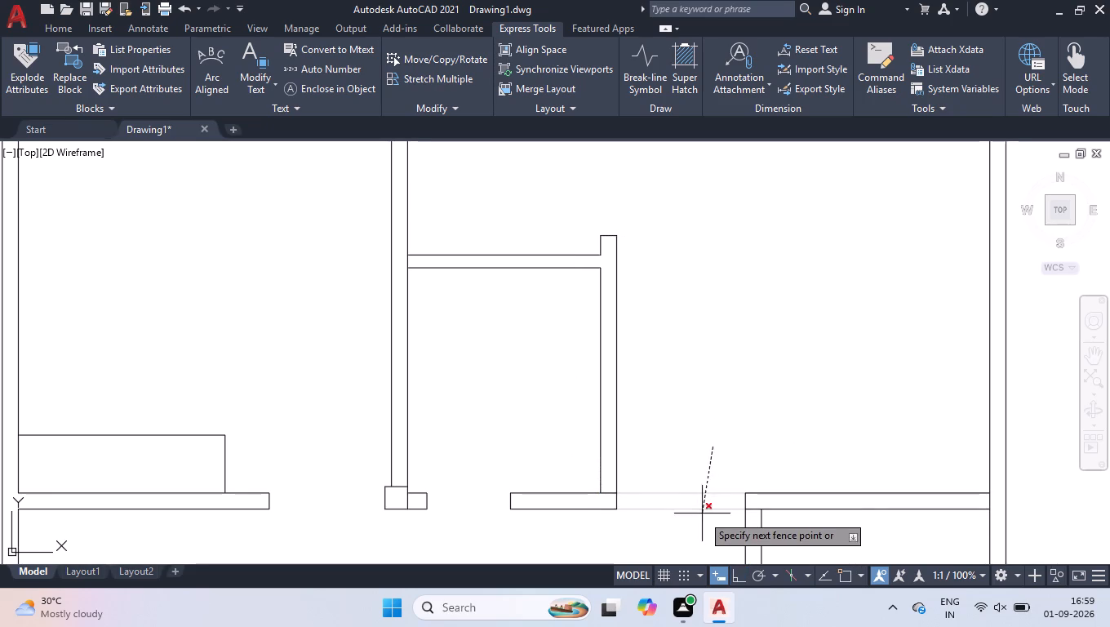
{"action": "left_click", "coordinate": [700, 522]}
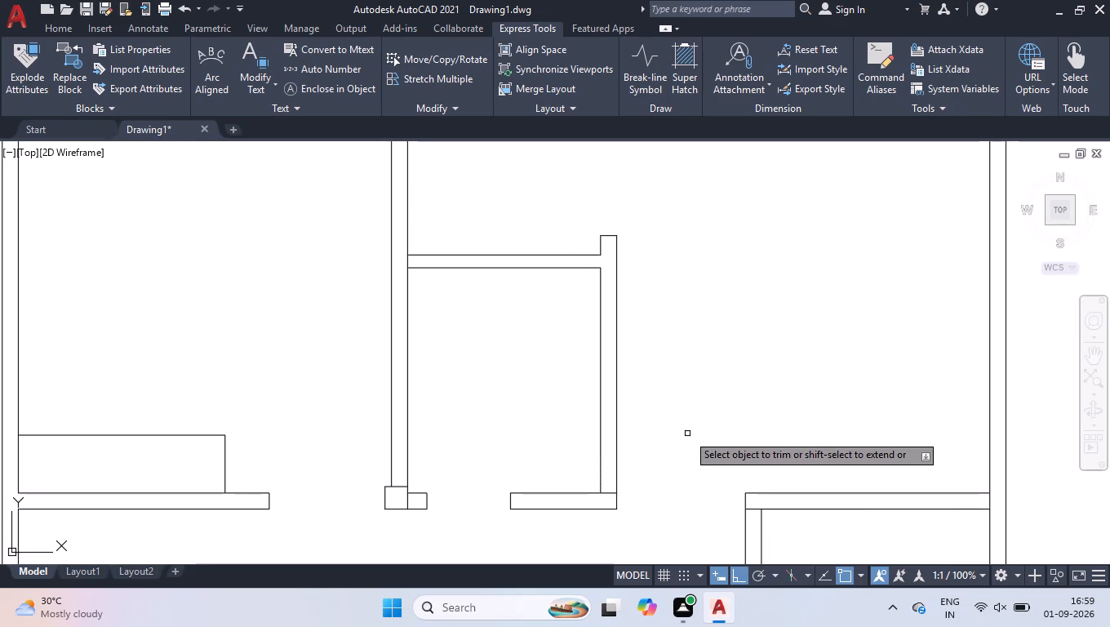
Trim the leftover wall line across the top of the small right-hand room's vertical partition to clean the corner.
{"action": "scroll", "coordinate": [751, 497], "scroll_direction": "up", "scroll_amount": 3}
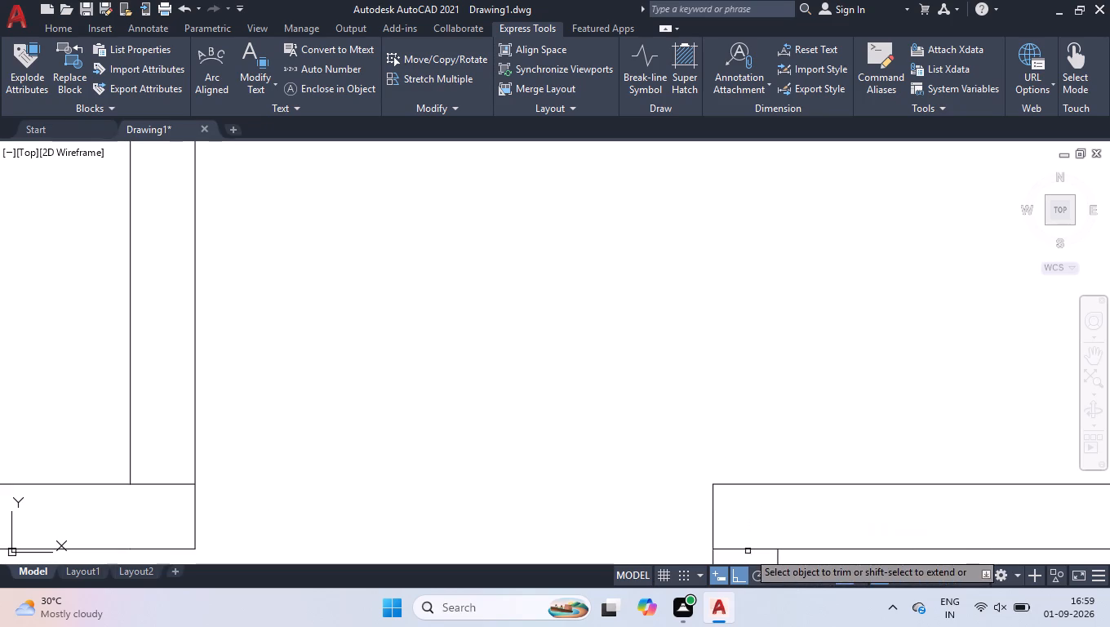
{"action": "left_click", "coordinate": [748, 551]}
{"action": "key", "text": "space"}
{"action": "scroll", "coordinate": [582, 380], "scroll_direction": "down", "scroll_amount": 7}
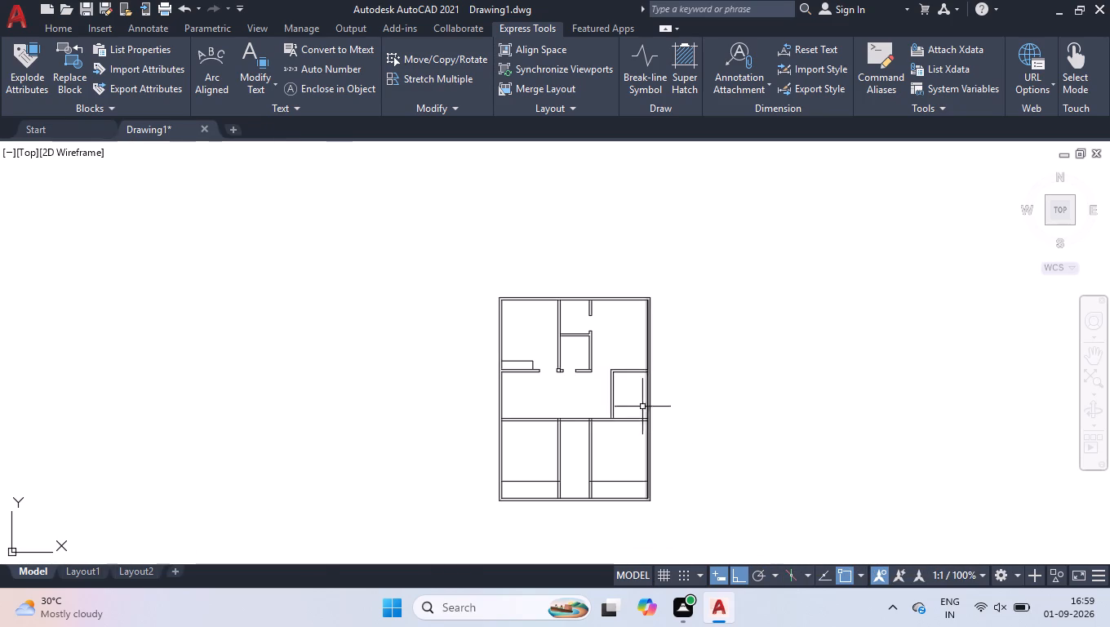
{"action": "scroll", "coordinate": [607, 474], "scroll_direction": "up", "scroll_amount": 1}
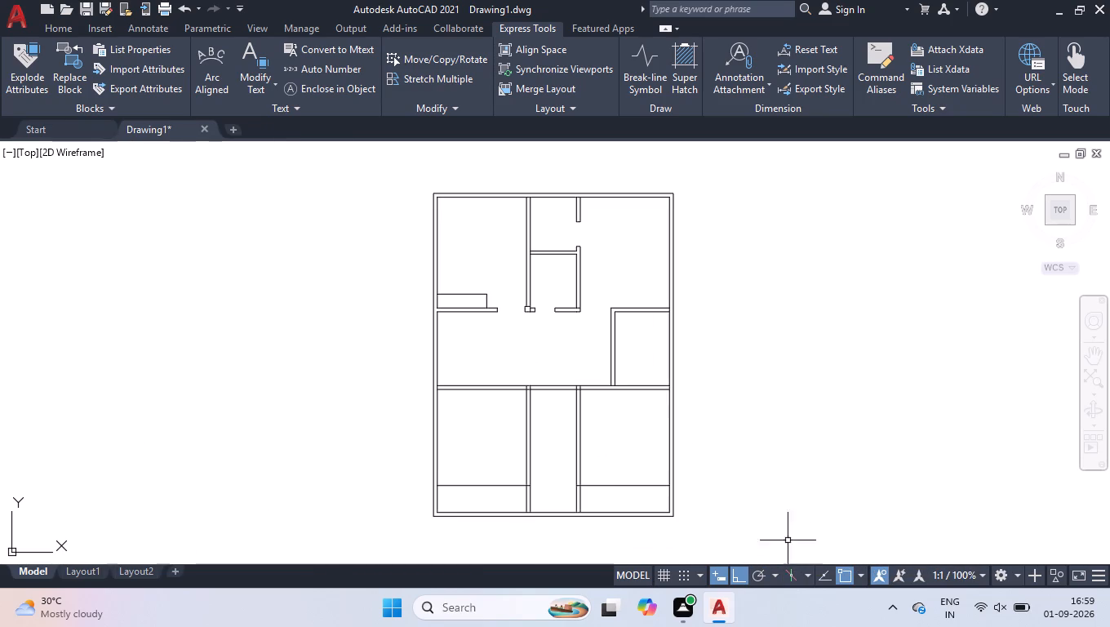
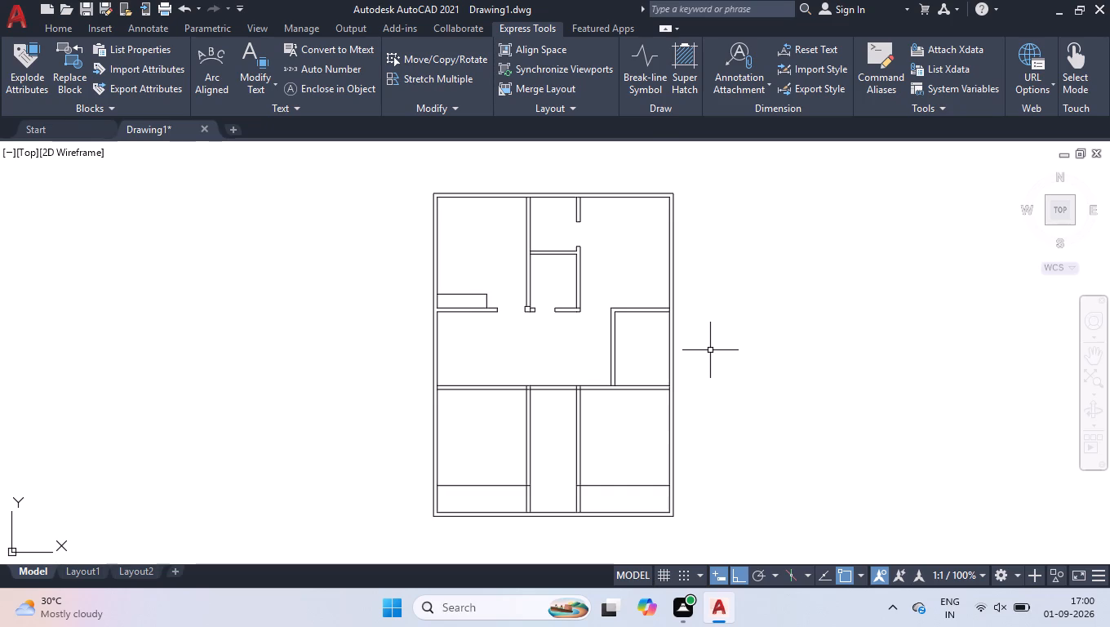
Trim the top outer wall's inner line where the two upper vertical partitions meet it, opening both junctions.
{"action": "scroll", "coordinate": [571, 231], "scroll_direction": "up", "scroll_amount": 2}
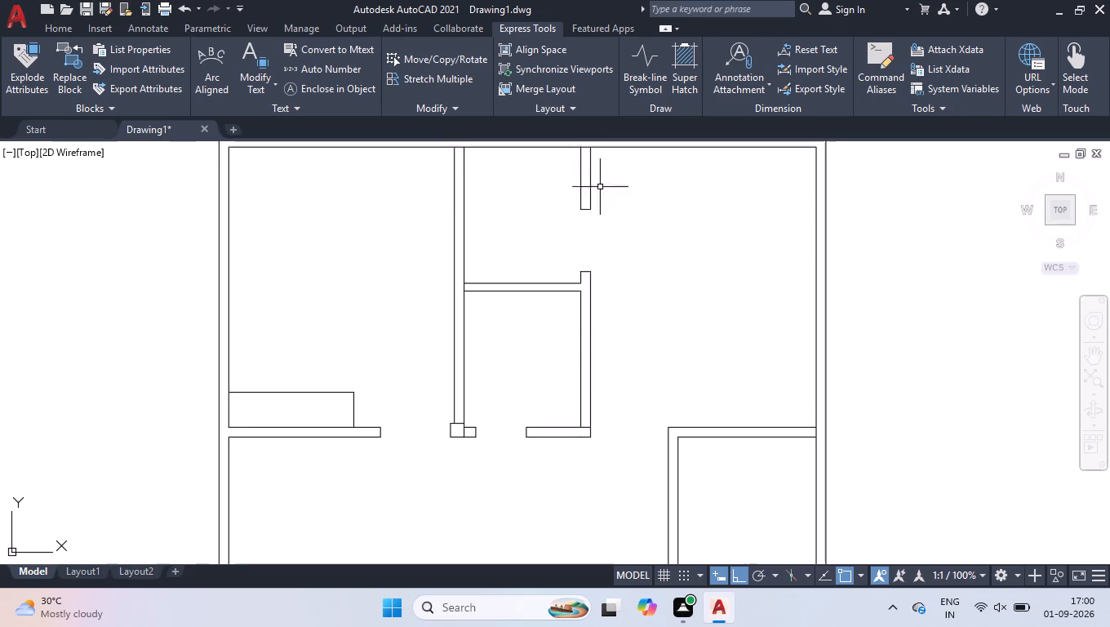
{"action": "scroll", "coordinate": [586, 330], "scroll_direction": "down", "scroll_amount": 1}
{"action": "scroll", "coordinate": [652, 182], "scroll_direction": "up", "scroll_amount": 2}
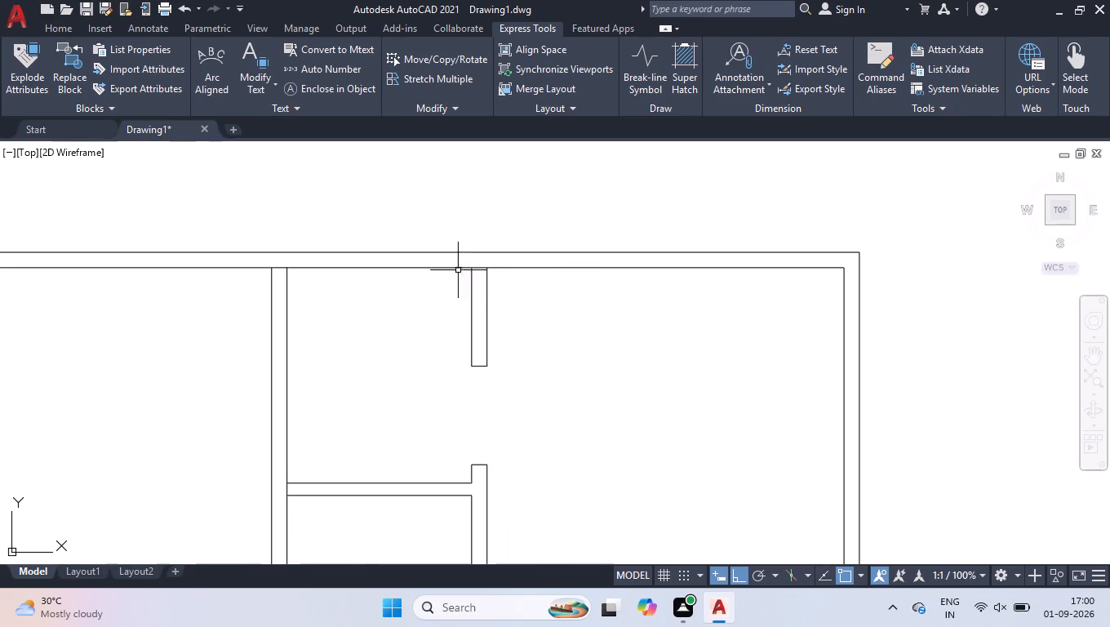
{"action": "key", "text": "space"}
{"action": "scroll", "coordinate": [286, 277], "scroll_direction": "up", "scroll_amount": 2}
{"action": "left_click_drag", "start_coordinate": [264, 242], "coordinate": [260, 250]}
{"action": "left_click", "coordinate": [264, 282]}
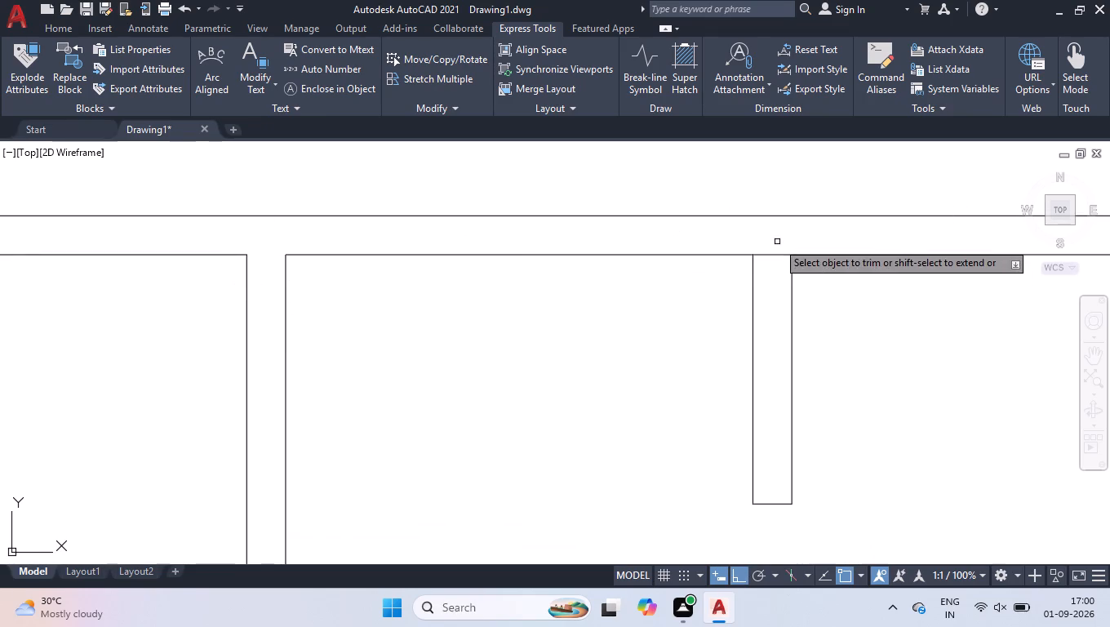
{"action": "left_click", "coordinate": [777, 242]}
{"action": "left_click", "coordinate": [779, 278]}
{"action": "key", "text": "space"}
Trim the leftover horizontal wall line across the lower end of the small middle room's right-hand partition to clean the corner.
{"action": "scroll", "coordinate": [777, 276], "scroll_direction": "down", "scroll_amount": 4}
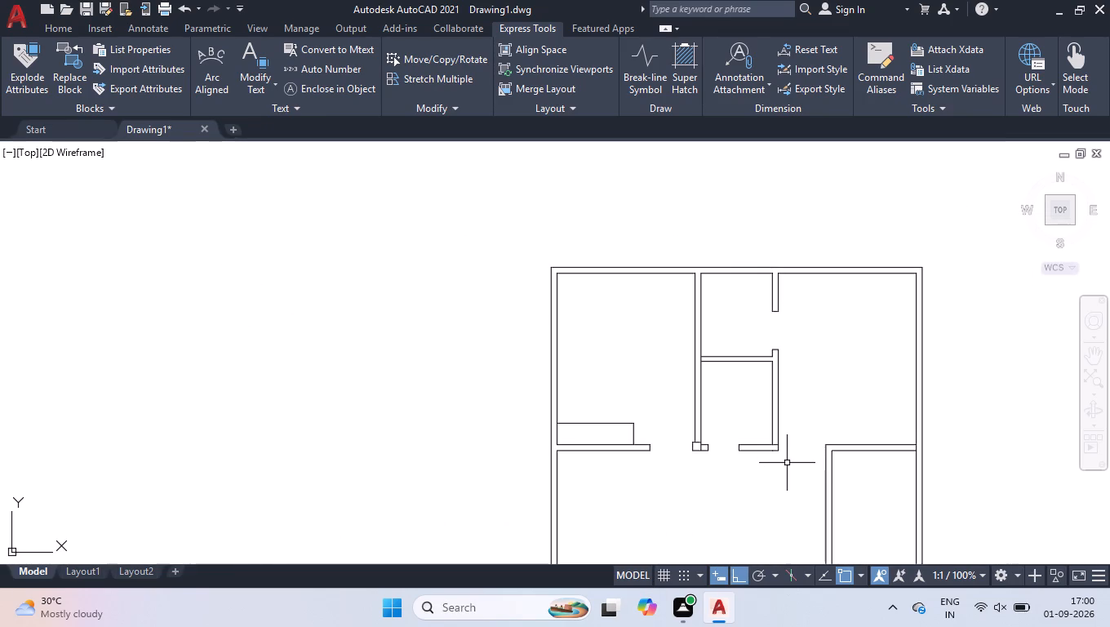
{"action": "scroll", "coordinate": [787, 462], "scroll_direction": "up", "scroll_amount": 3}
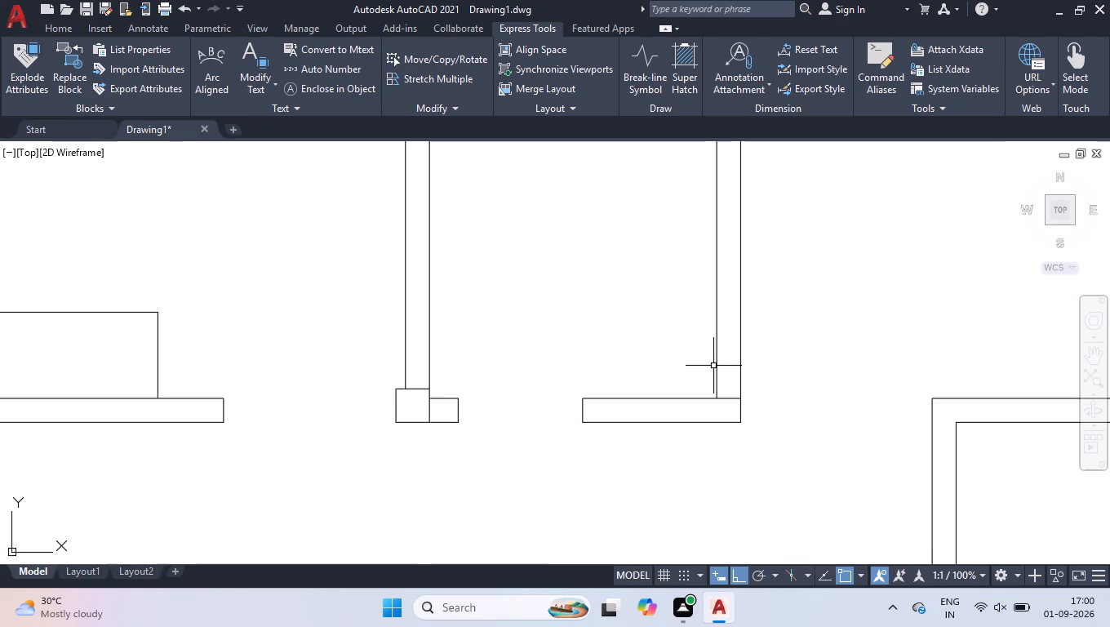
{"action": "scroll", "coordinate": [726, 381], "scroll_direction": "up", "scroll_amount": 2}
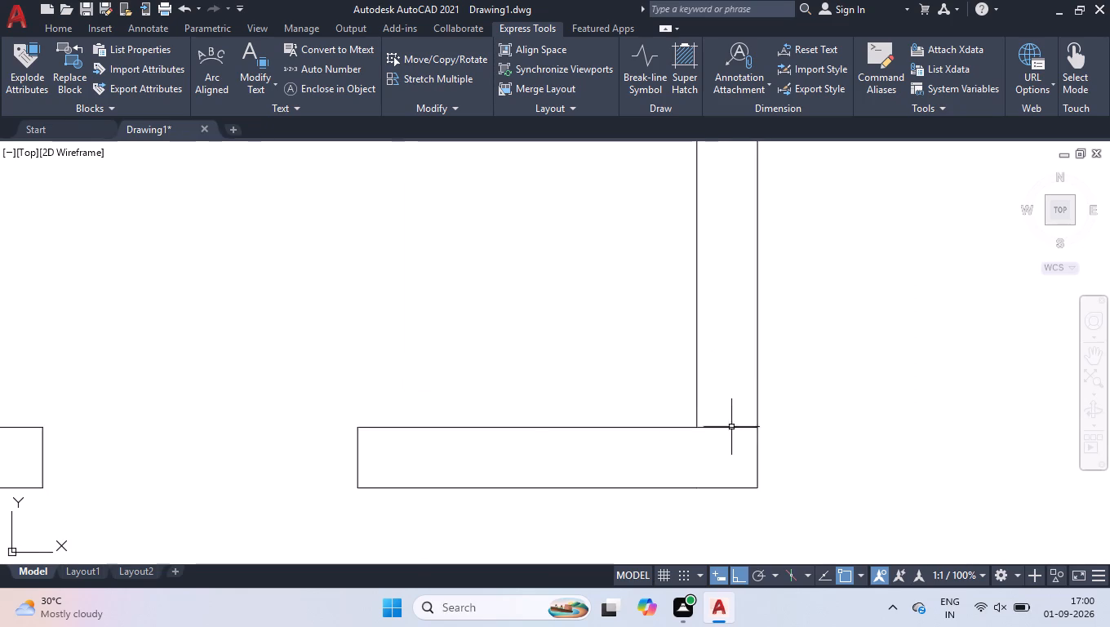
{"action": "key", "text": "space"}
{"action": "left_click", "coordinate": [731, 438]}
{"action": "left_click", "coordinate": [726, 406]}
{"action": "key", "text": "space"}
Measure the lower-left room between its walls and the horizontal line near the bottom.
{"action": "scroll", "coordinate": [730, 416], "scroll_direction": "down", "scroll_amount": 3}
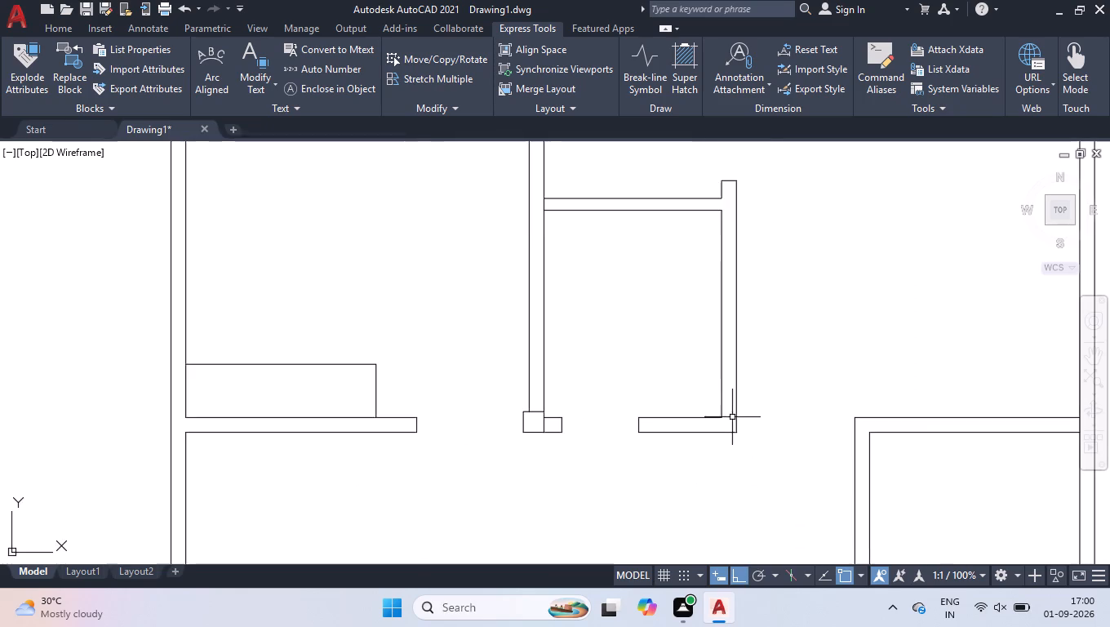
{"action": "scroll", "coordinate": [766, 431], "scroll_direction": "down", "scroll_amount": 2}
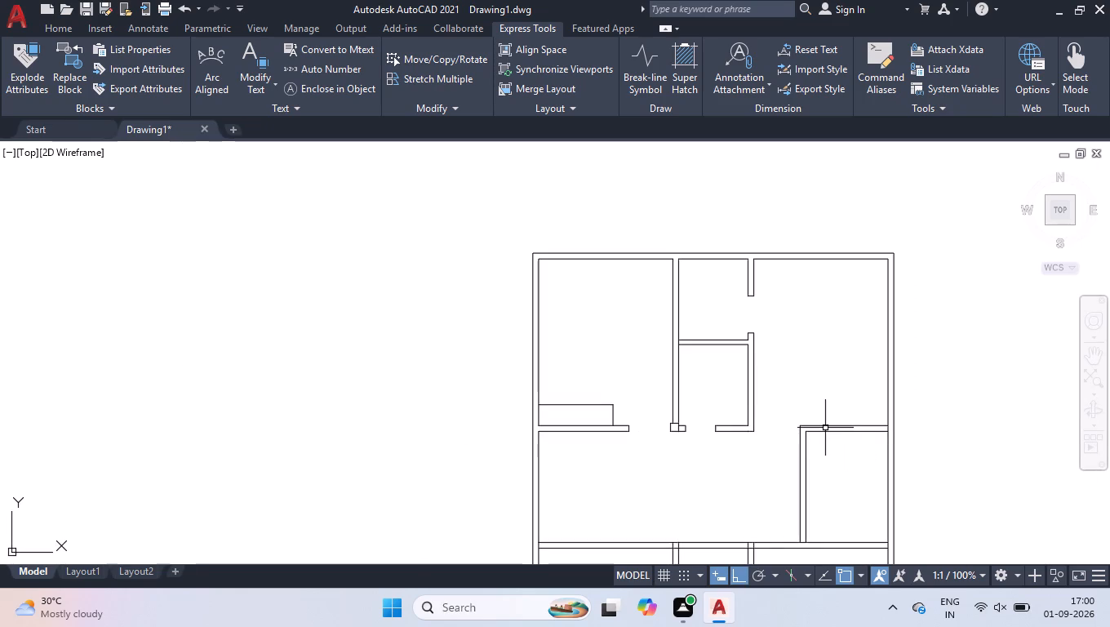
{"action": "scroll", "coordinate": [747, 361], "scroll_direction": "down", "scroll_amount": 1}
{"action": "scroll", "coordinate": [444, 379], "scroll_direction": "up", "scroll_amount": 2}
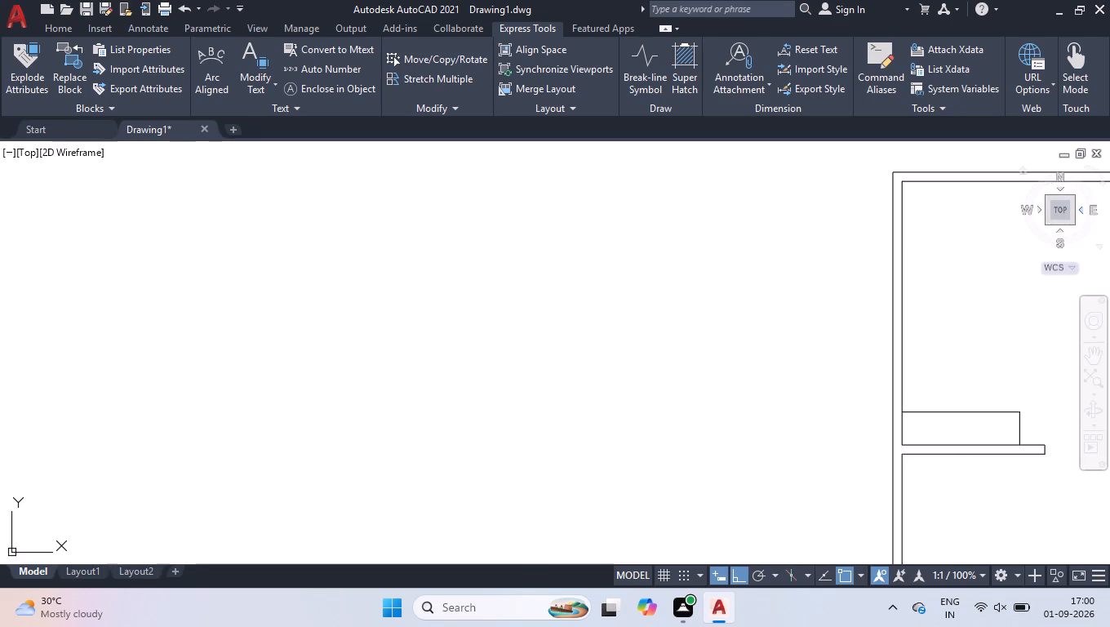
{"action": "left_click", "coordinate": [1069, 209]}
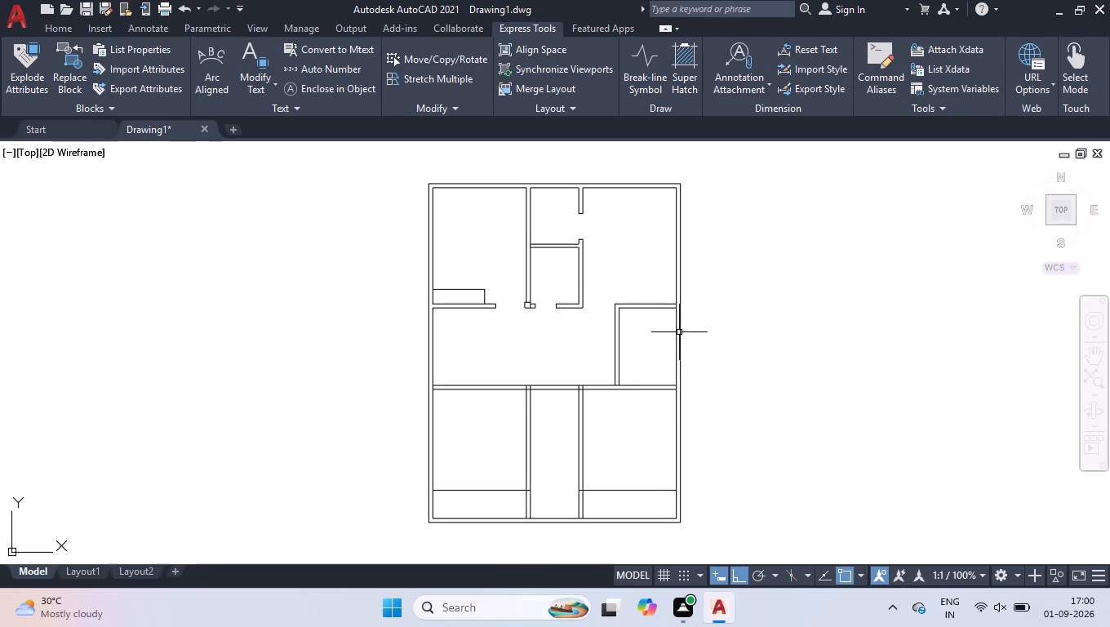
{"action": "scroll", "coordinate": [575, 408], "scroll_direction": "up", "scroll_amount": 1}
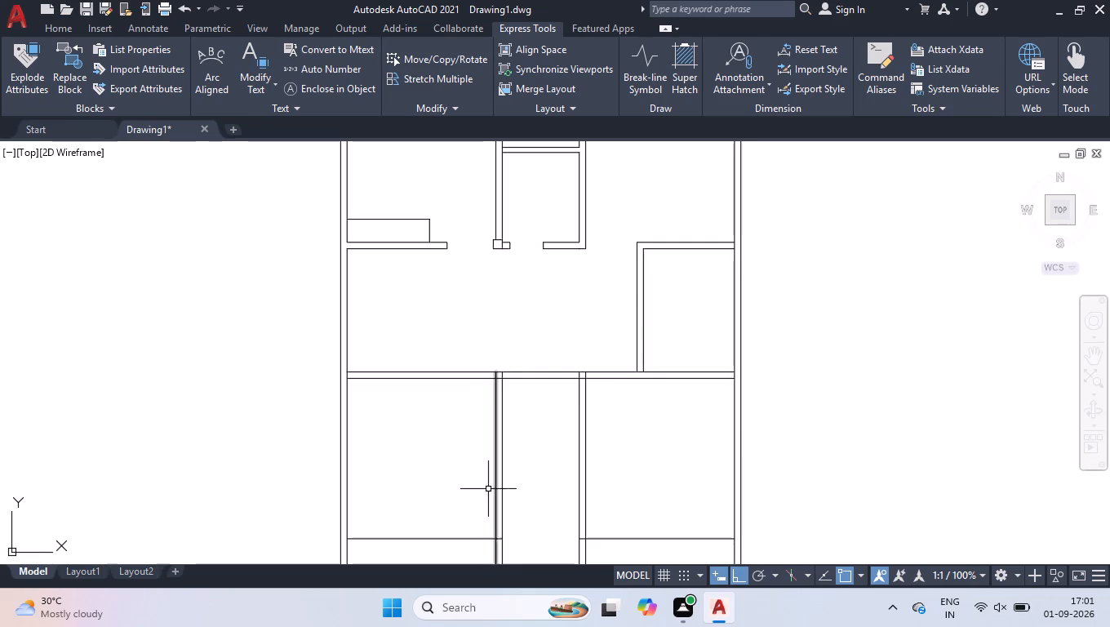
{"action": "key", "text": "o"}
{"action": "key", "text": "BackSpace"}
{"action": "type", "text": "meas"}
{"action": "key", "text": "Return"}
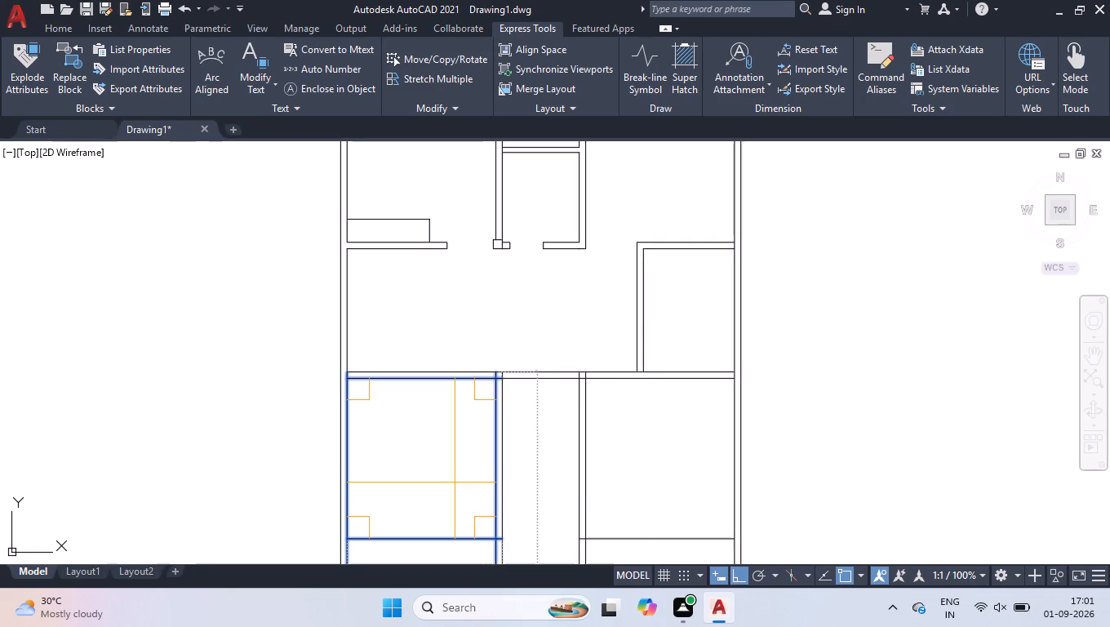
{"action": "key", "text": "Return"}
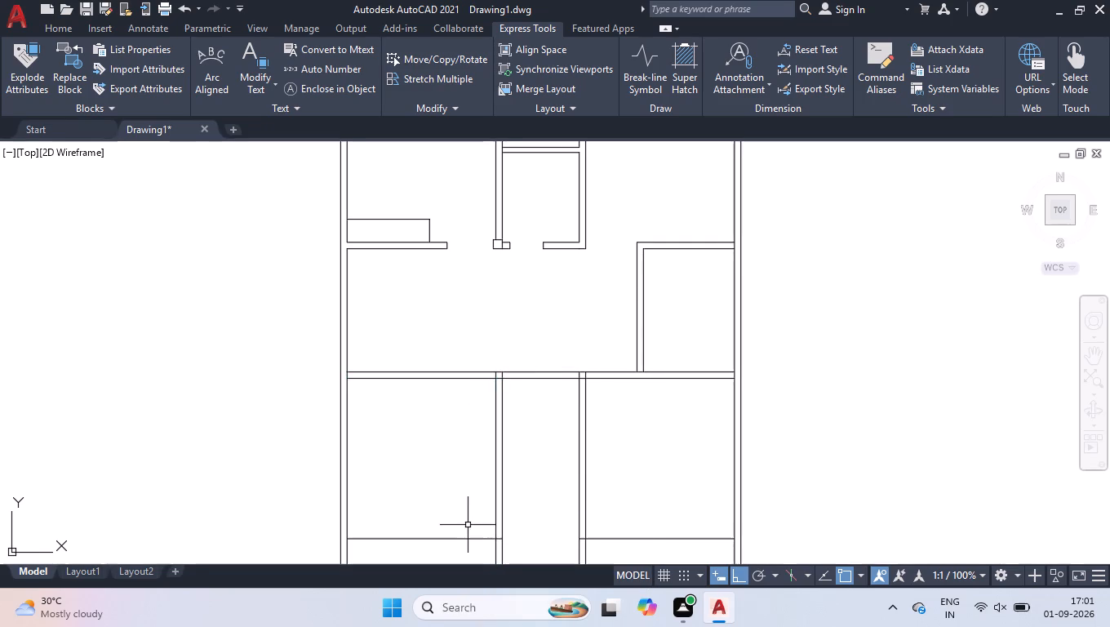
Offset the horizontal lines near the bottom of the lower-left and lower-right rooms 5" upward to form walls.
{"action": "scroll", "coordinate": [474, 442], "scroll_direction": "down", "scroll_amount": 2}
{"action": "scroll", "coordinate": [473, 465], "scroll_direction": "up", "scroll_amount": 2}
{"action": "left_click", "coordinate": [467, 500]}
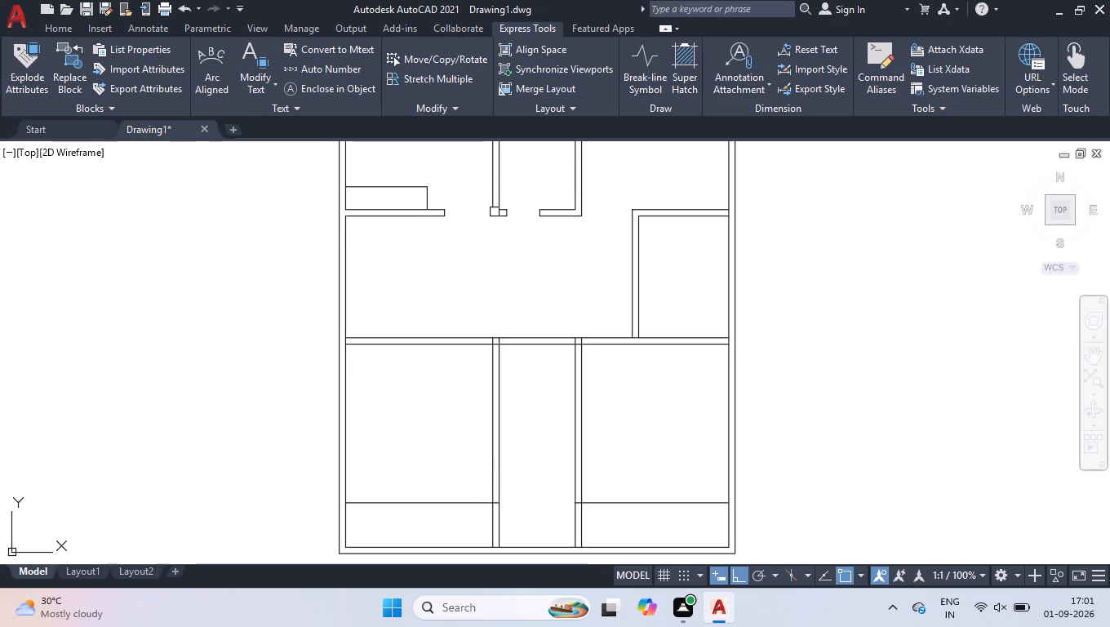
{"action": "left_click", "coordinate": [424, 521]}
{"action": "left_click", "coordinate": [695, 494]}
{"action": "left_click", "coordinate": [666, 526]}
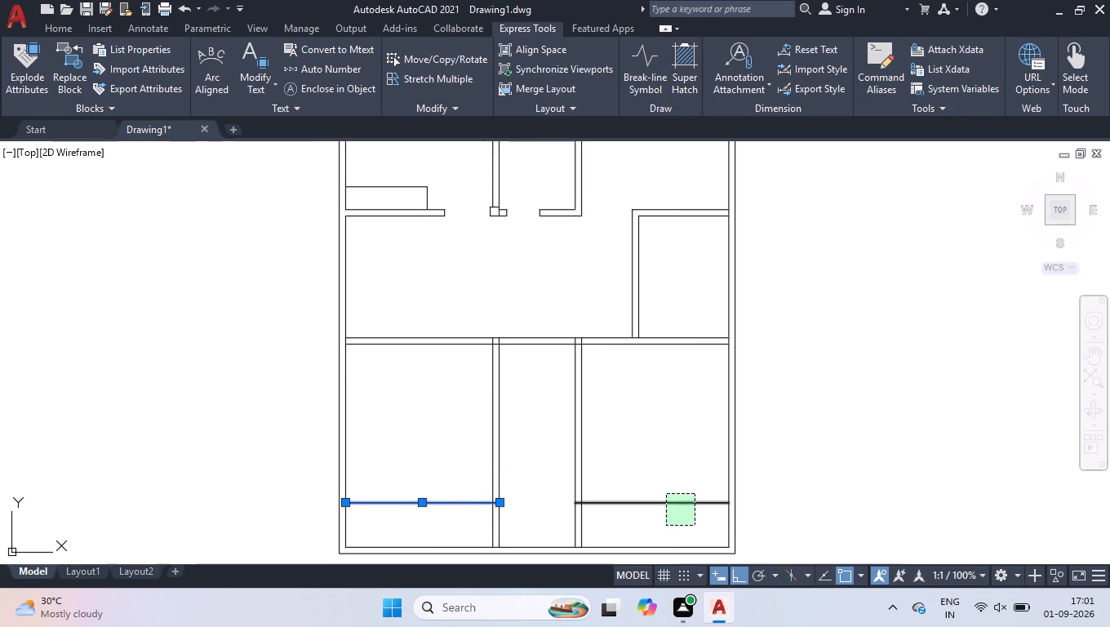
{"action": "type", "text": "off"}
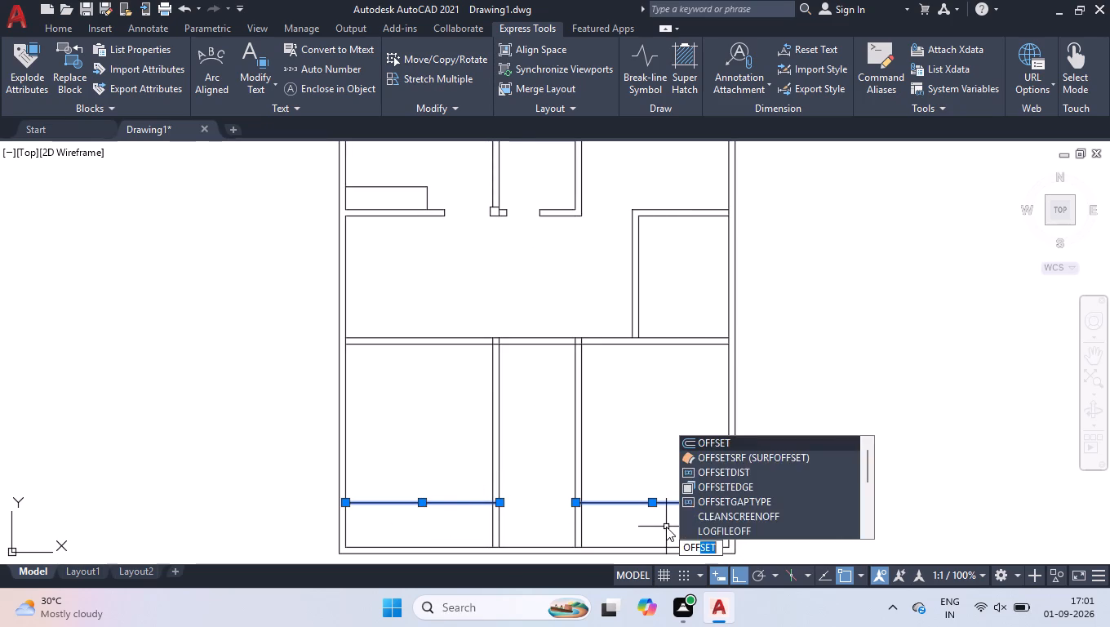
{"action": "key", "text": "Return"}
{"action": "key", "text": "5"}
{"action": "key", "text": "Return"}
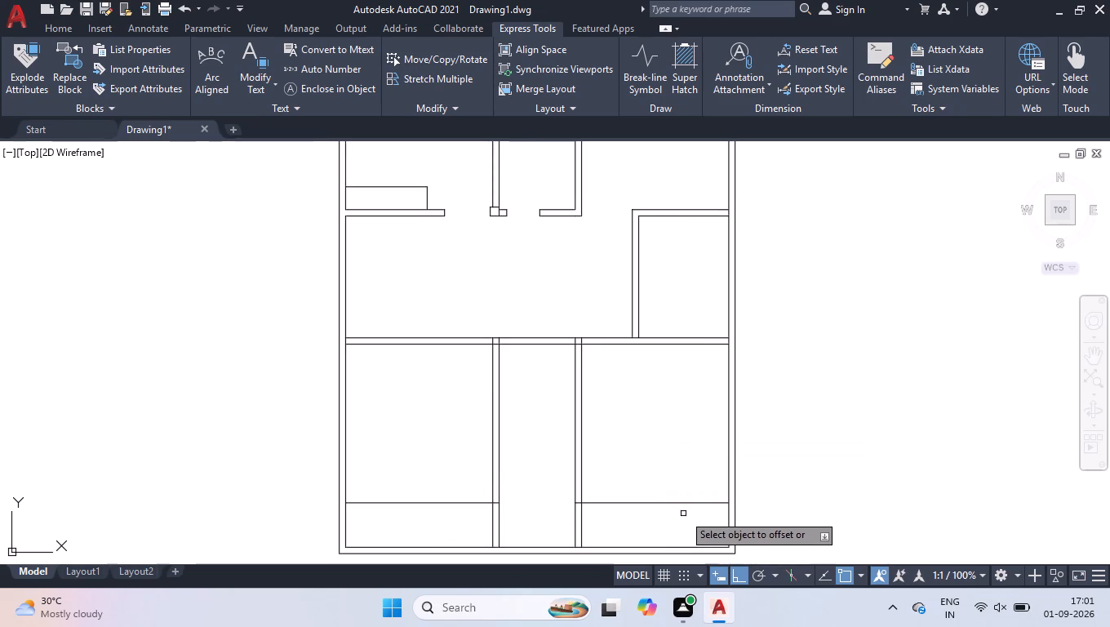
{"action": "left_click", "coordinate": [686, 500]}
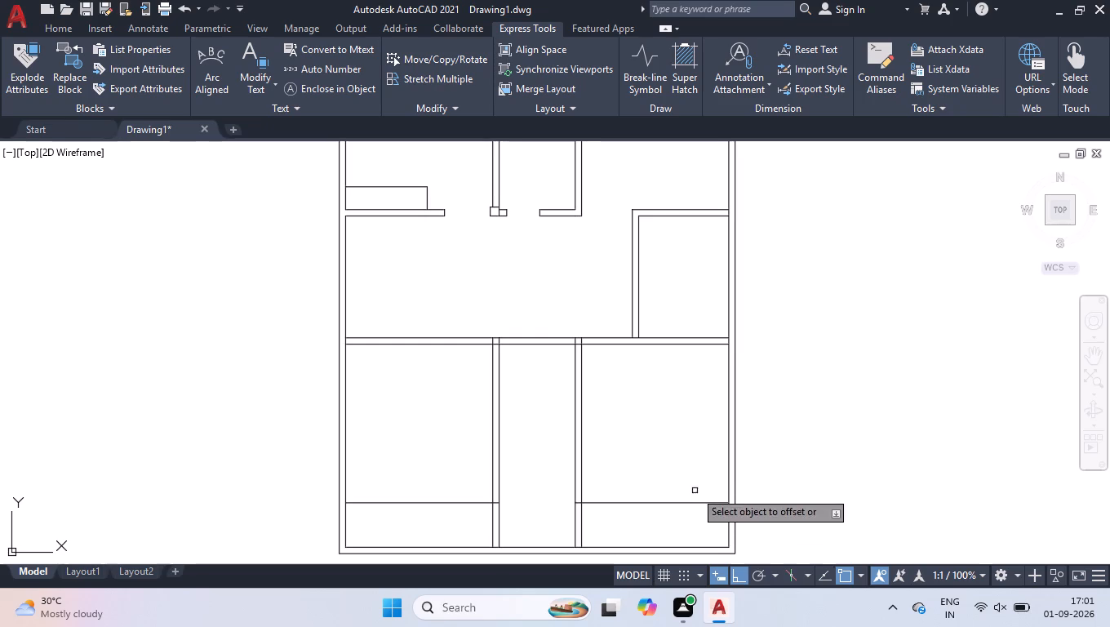
{"action": "left_click", "coordinate": [695, 502]}
{"action": "left_click", "coordinate": [690, 479]}
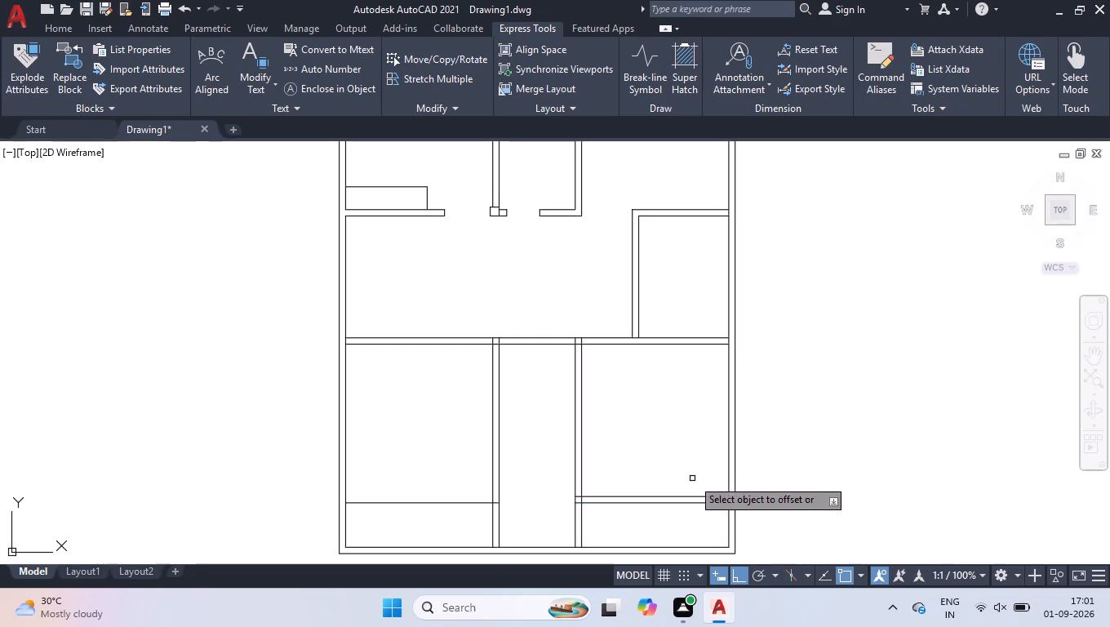
{"action": "left_click", "coordinate": [444, 502]}
{"action": "left_click", "coordinate": [446, 478]}
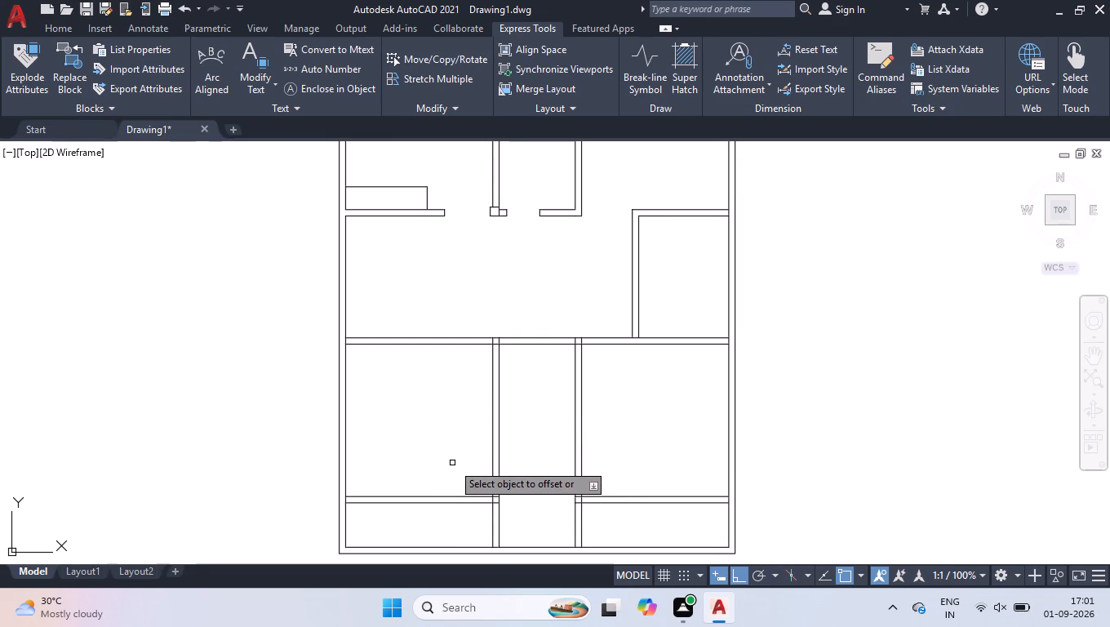
{"action": "key", "text": "Return"}
Measure the width and height of the small room against the right outer wall.
{"action": "scroll", "coordinate": [501, 423], "scroll_direction": "down", "scroll_amount": 1}
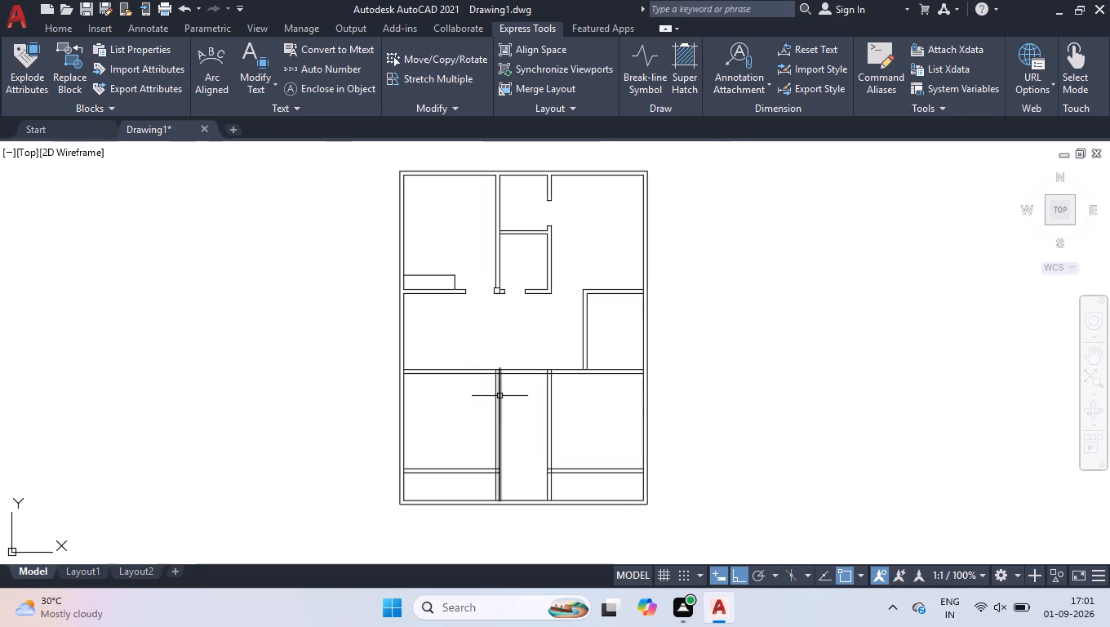
{"action": "scroll", "coordinate": [503, 270], "scroll_direction": "up", "scroll_amount": 1}
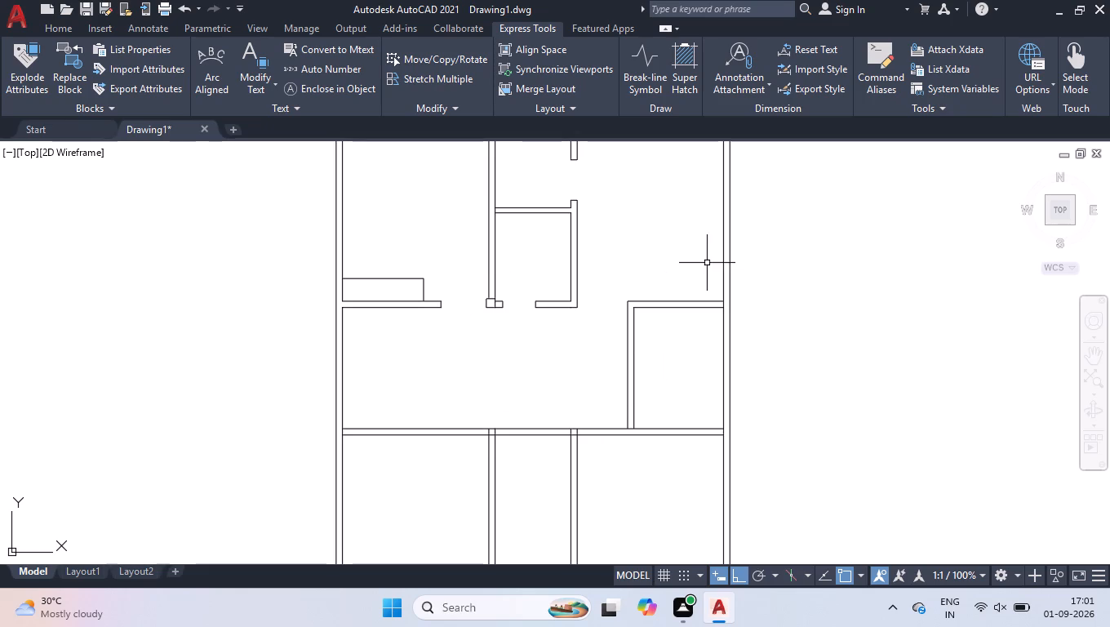
{"action": "scroll", "coordinate": [692, 345], "scroll_direction": "up", "scroll_amount": 2}
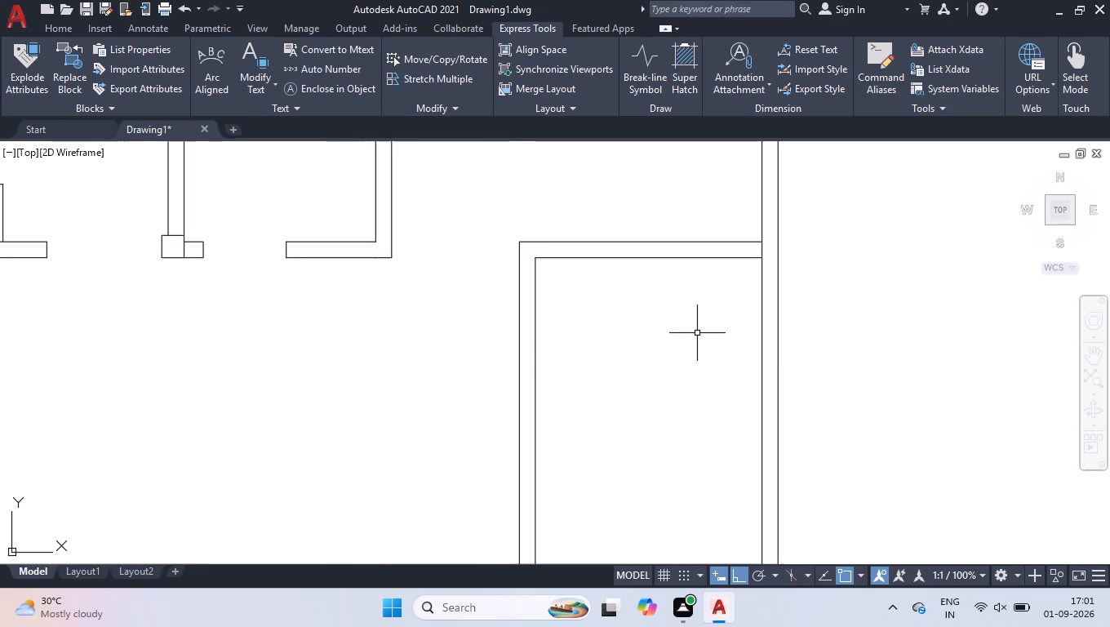
{"action": "key", "text": "m"}
{"action": "type", "text": "eas"}
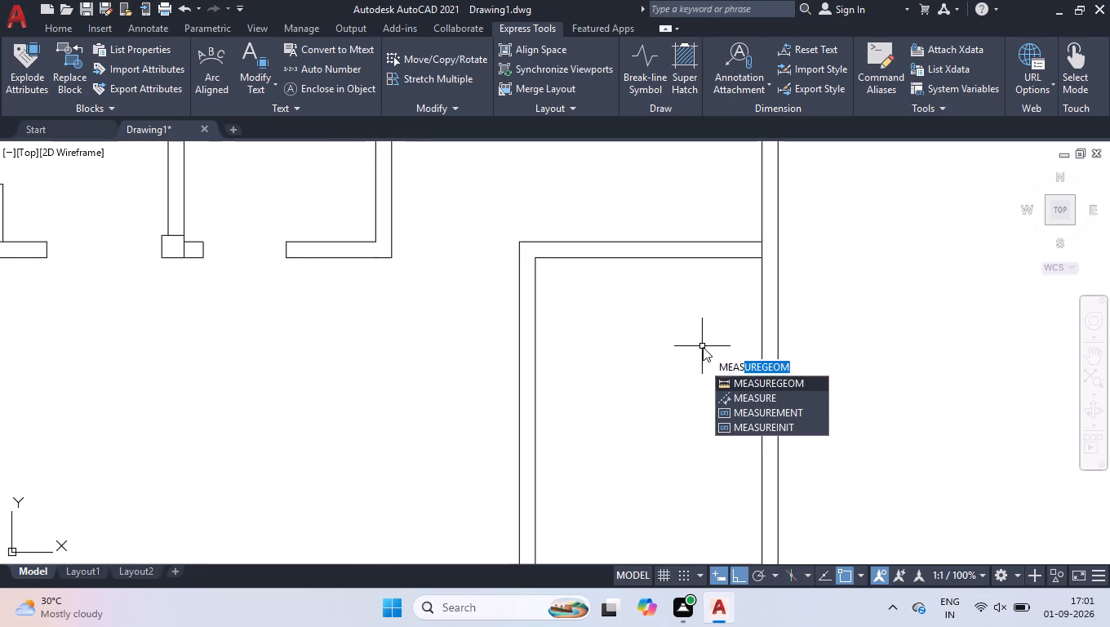
{"action": "key", "text": "Return"}
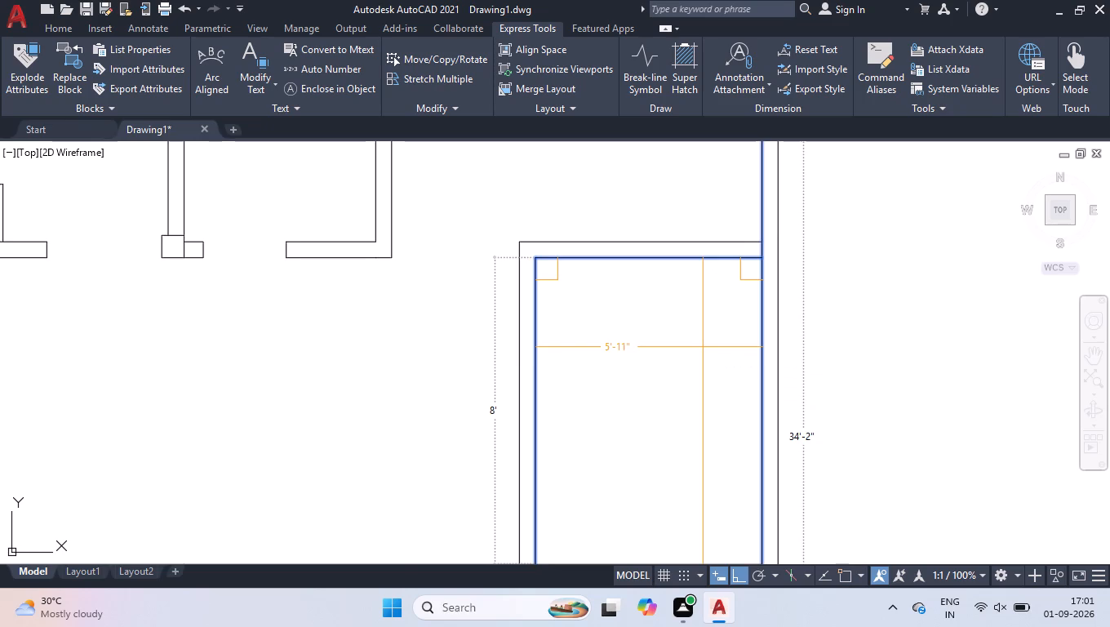
{"action": "scroll", "coordinate": [798, 529], "scroll_direction": "down", "scroll_amount": 1}
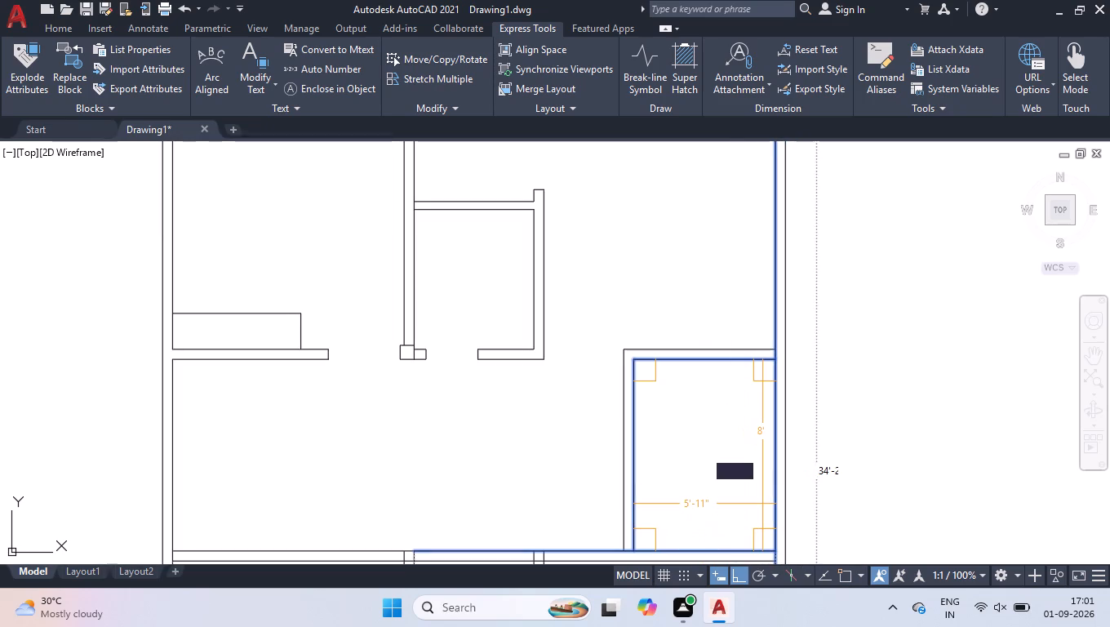
{"action": "key", "text": "Return"}
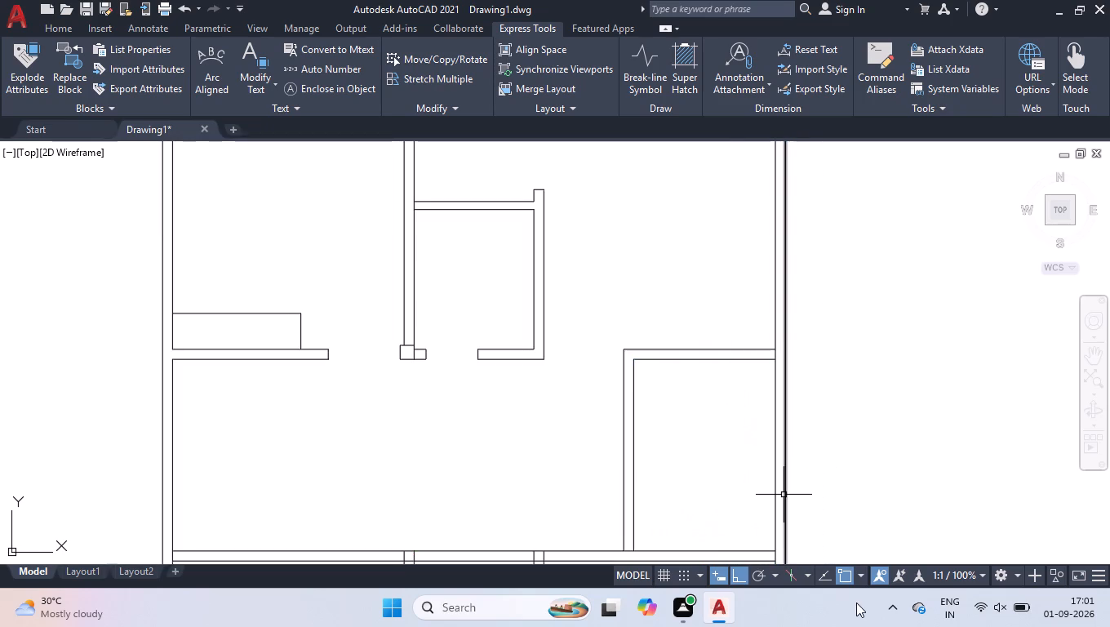
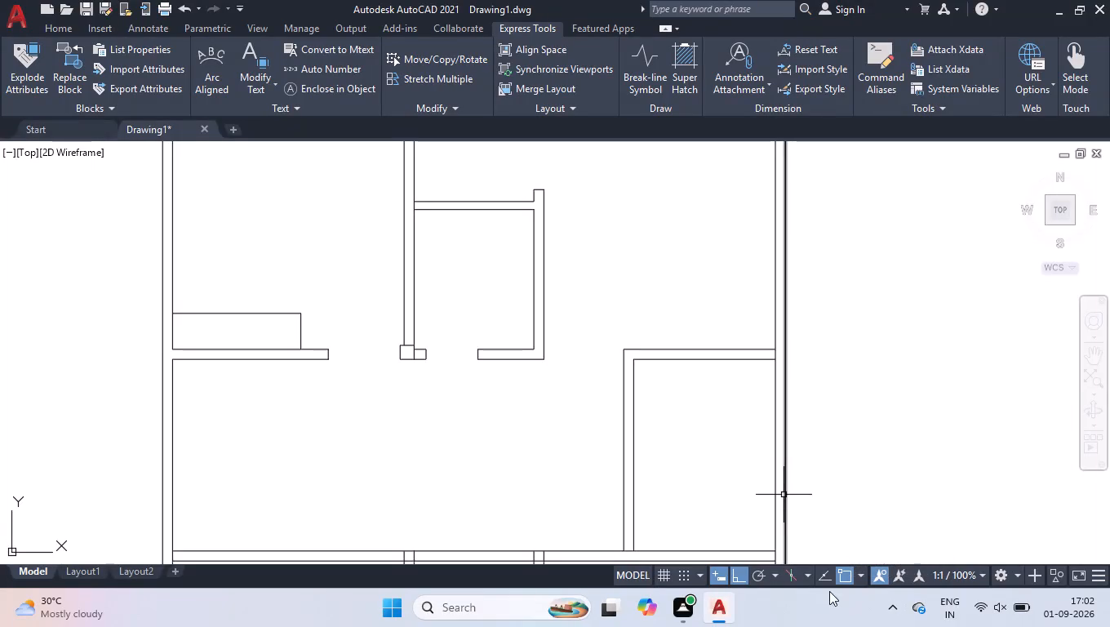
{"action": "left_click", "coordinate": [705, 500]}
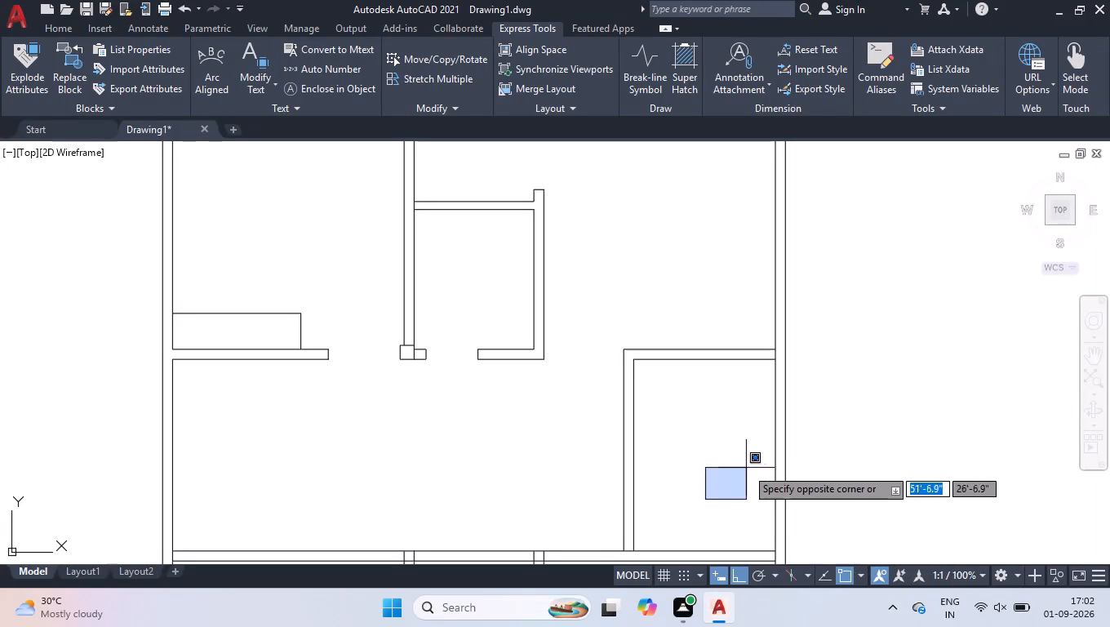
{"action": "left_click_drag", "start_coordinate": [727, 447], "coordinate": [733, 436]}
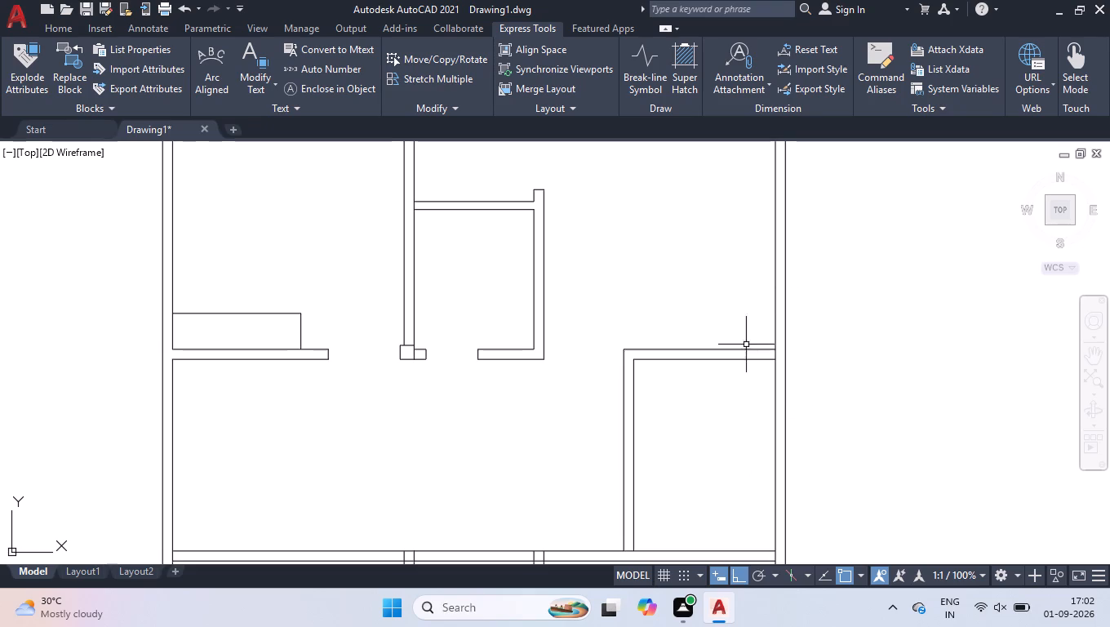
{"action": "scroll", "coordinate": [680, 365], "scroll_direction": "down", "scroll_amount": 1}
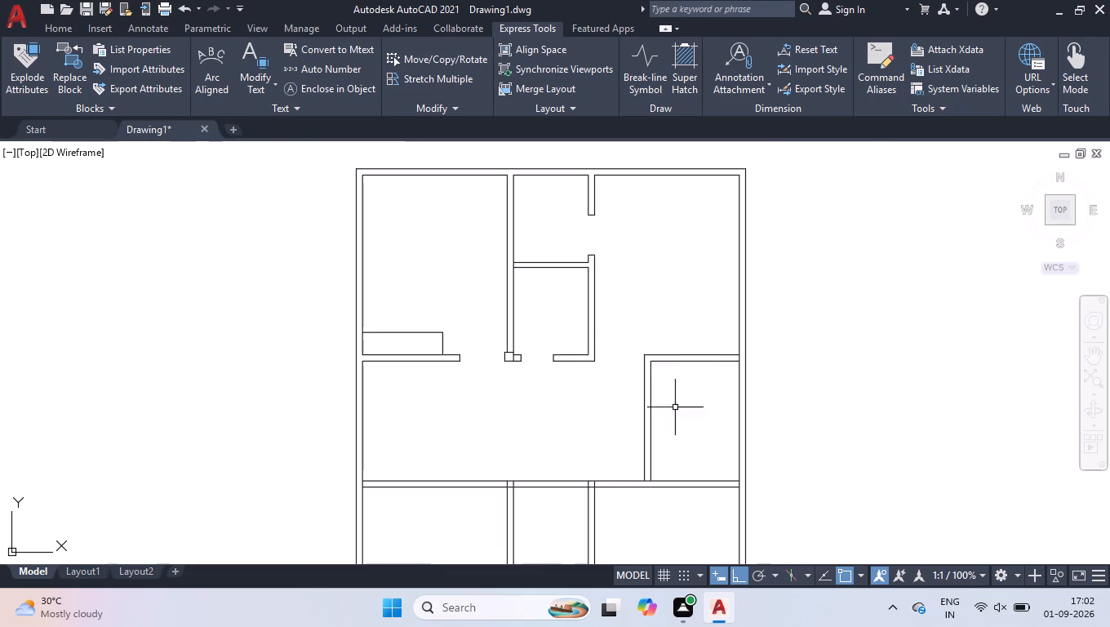
Draw a jamb line across the lower end of the small right-hand room's left wall and move it 3' upward.
{"action": "scroll", "coordinate": [657, 458], "scroll_direction": "up", "scroll_amount": 2}
{"action": "key", "text": "l"}
{"action": "key", "text": "Return"}
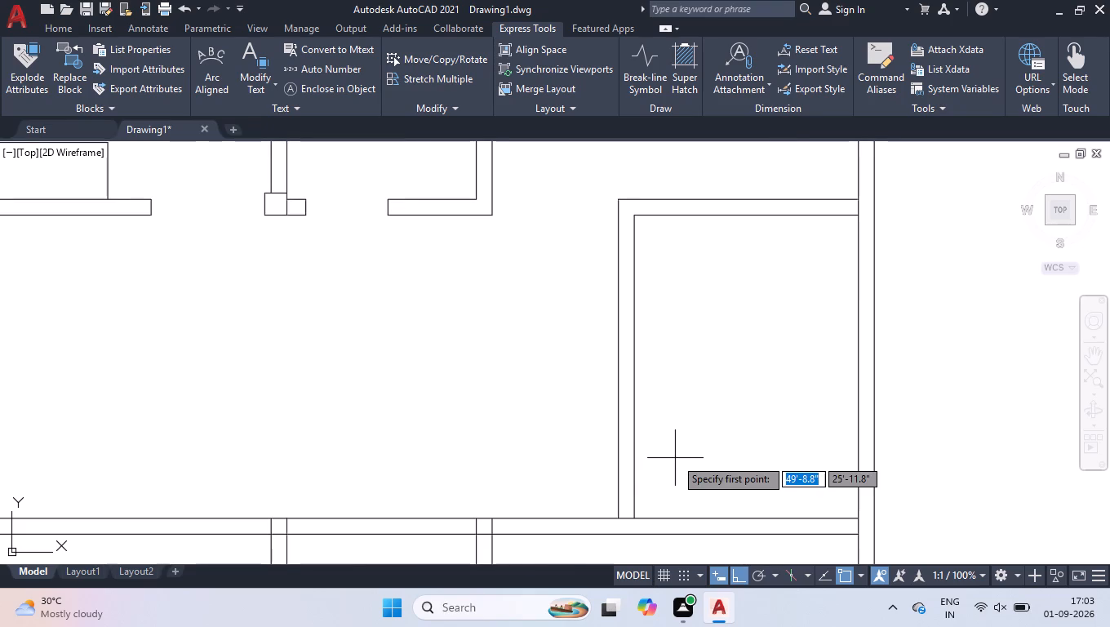
{"action": "left_click", "coordinate": [633, 518]}
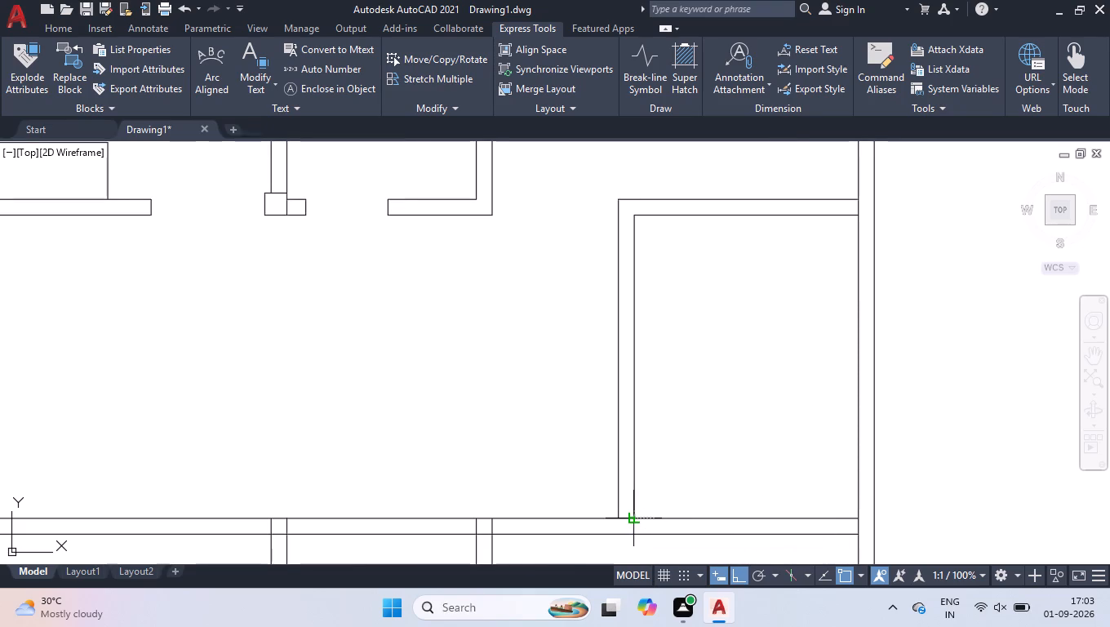
{"action": "left_click", "coordinate": [624, 516]}
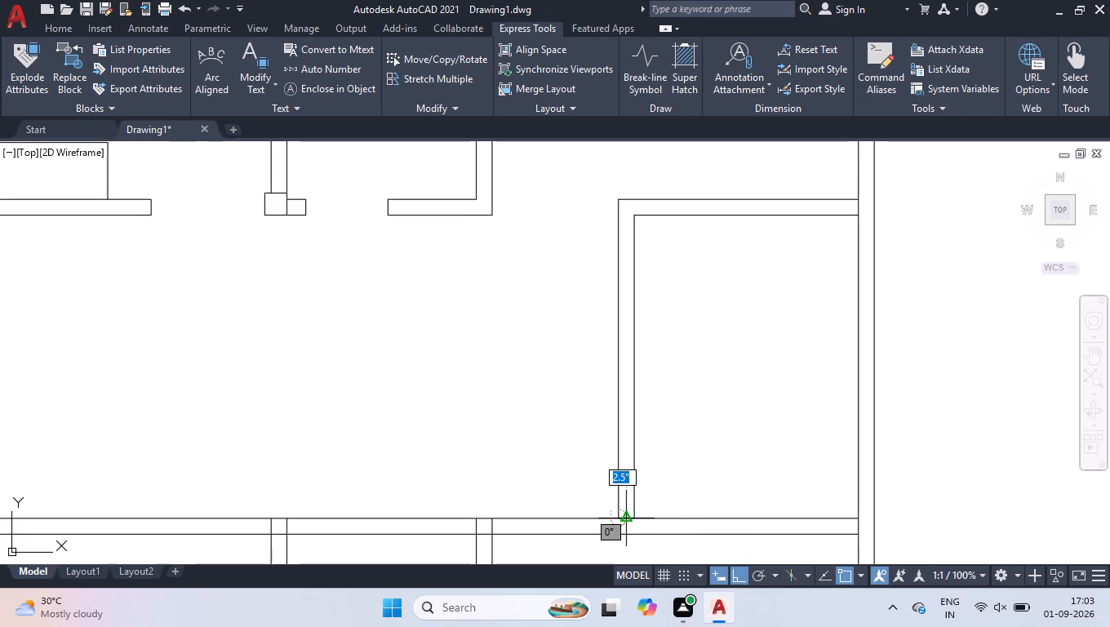
{"action": "key", "text": "space"}
{"action": "scroll", "coordinate": [624, 517], "scroll_direction": "up", "scroll_amount": 2}
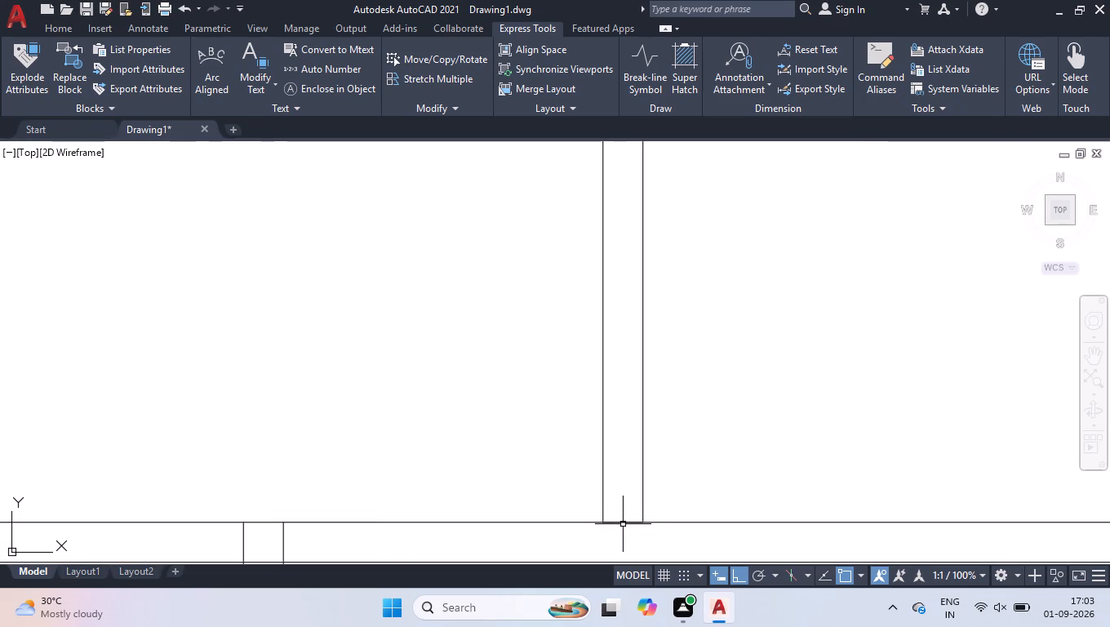
{"action": "left_click", "coordinate": [623, 524]}
{"action": "left_click", "coordinate": [623, 525]}
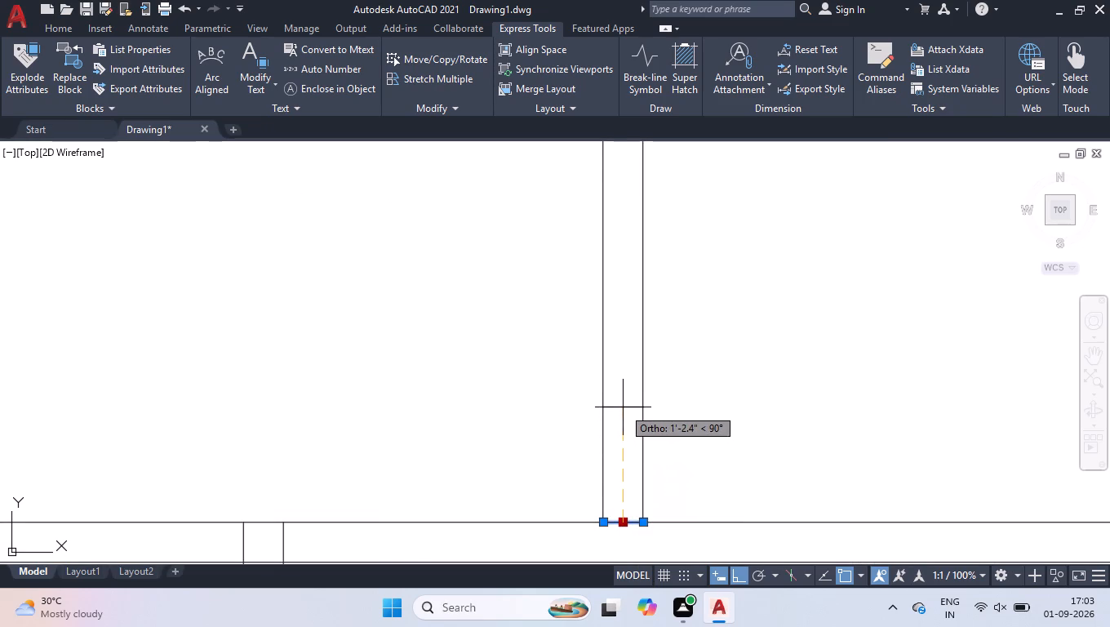
{"action": "type", "text": "3'"}
{"action": "key", "text": "Return"}
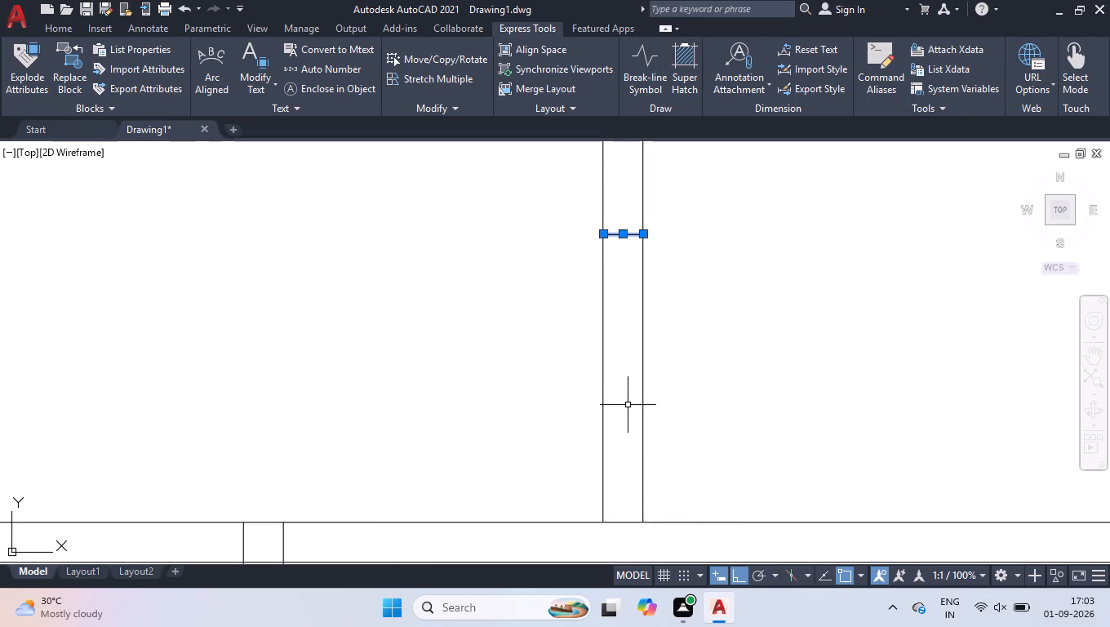
Trim both faces of the small right-hand room's left wall below the jamb line to open a 3' doorway.
{"action": "type", "text": "tr"}
{"action": "key", "text": "Return"}
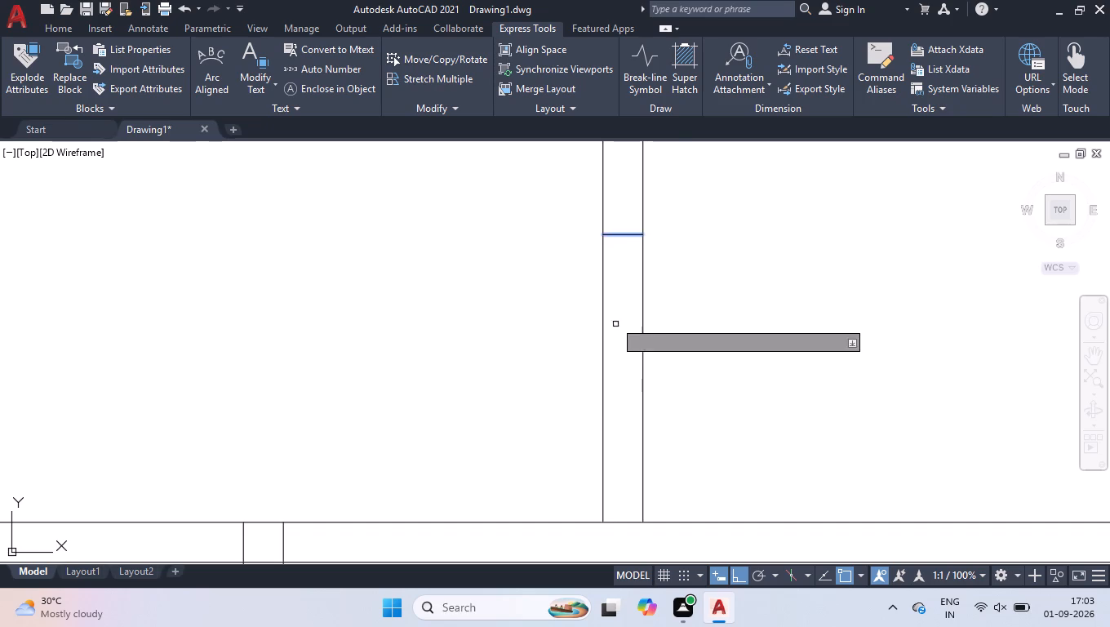
{"action": "left_click", "coordinate": [585, 350]}
{"action": "left_click", "coordinate": [643, 351]}
{"action": "scroll", "coordinate": [635, 411], "scroll_direction": "down", "scroll_amount": 2}
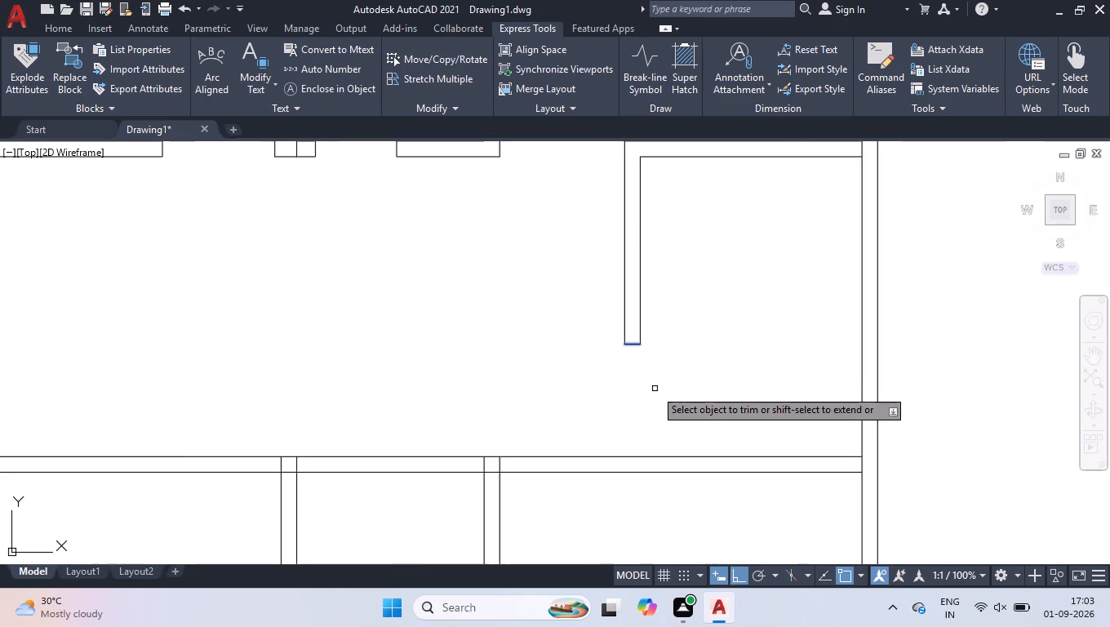
{"action": "scroll", "coordinate": [658, 394], "scroll_direction": "down", "scroll_amount": 2}
{"action": "key", "text": "Return"}
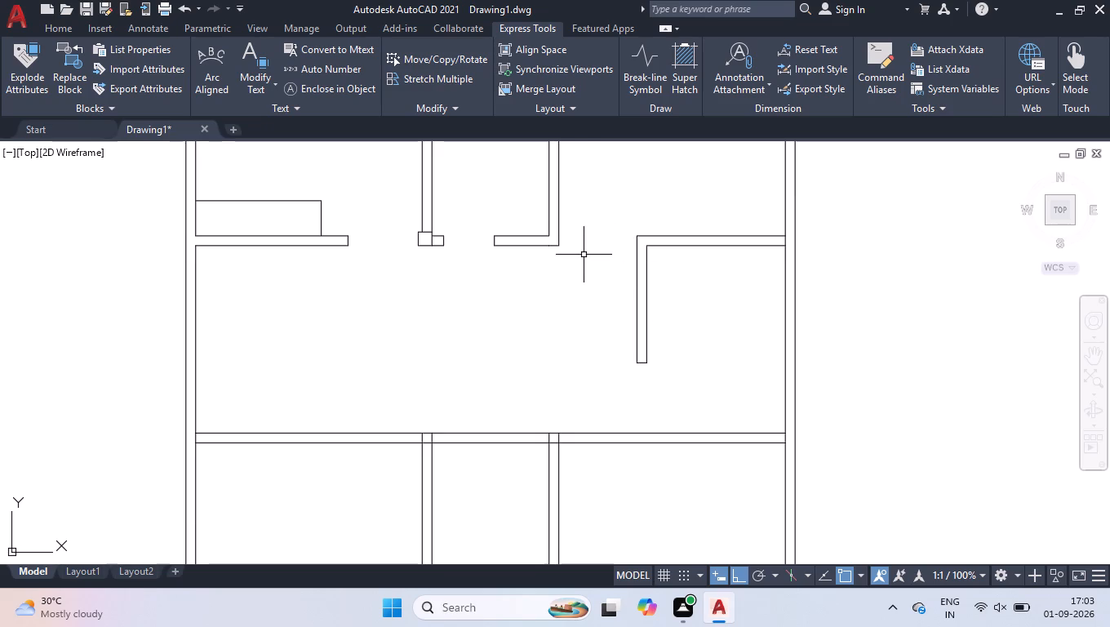
Measure the distance from the small middle room's lower-right outer corner straight down to the long horizontal wall.
{"action": "key", "text": "l"}
{"action": "key", "text": "Return"}
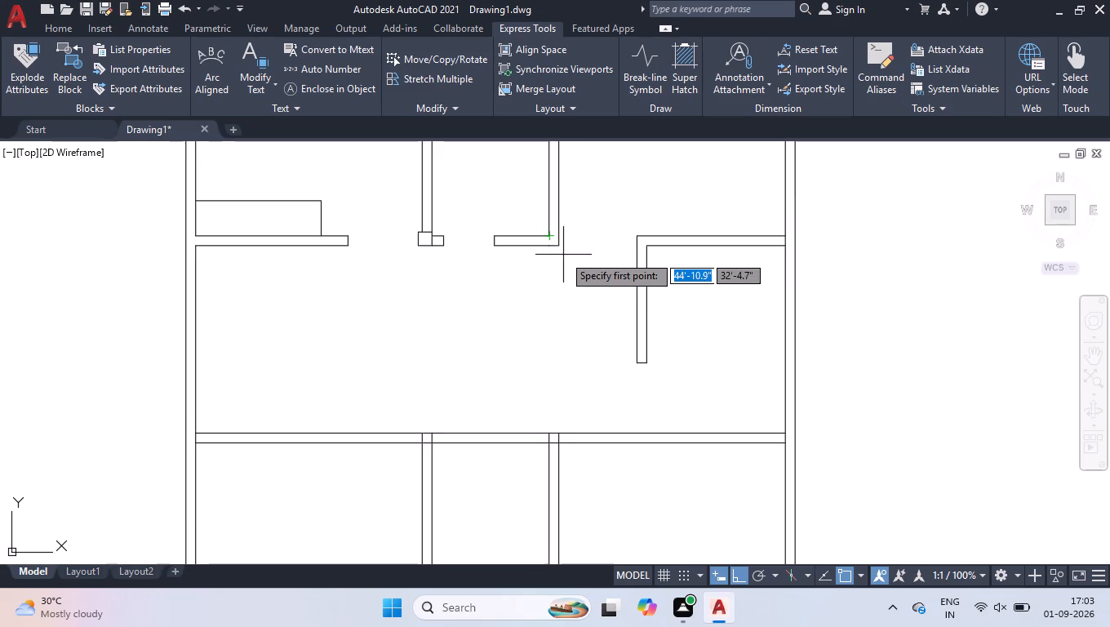
{"action": "left_click", "coordinate": [562, 246]}
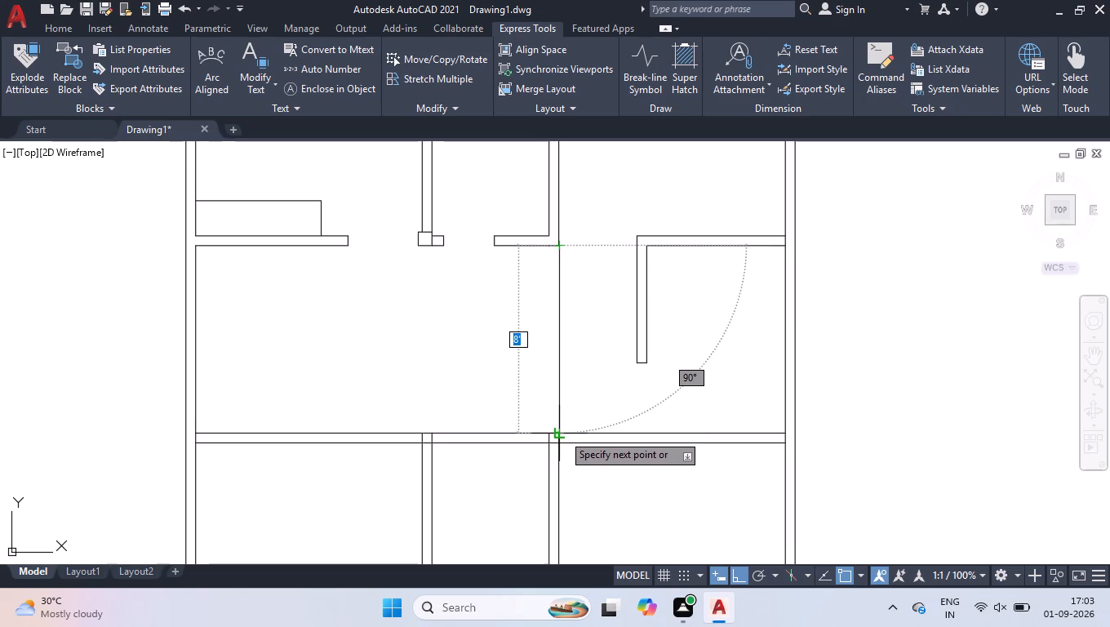
{"action": "key", "text": "space"}
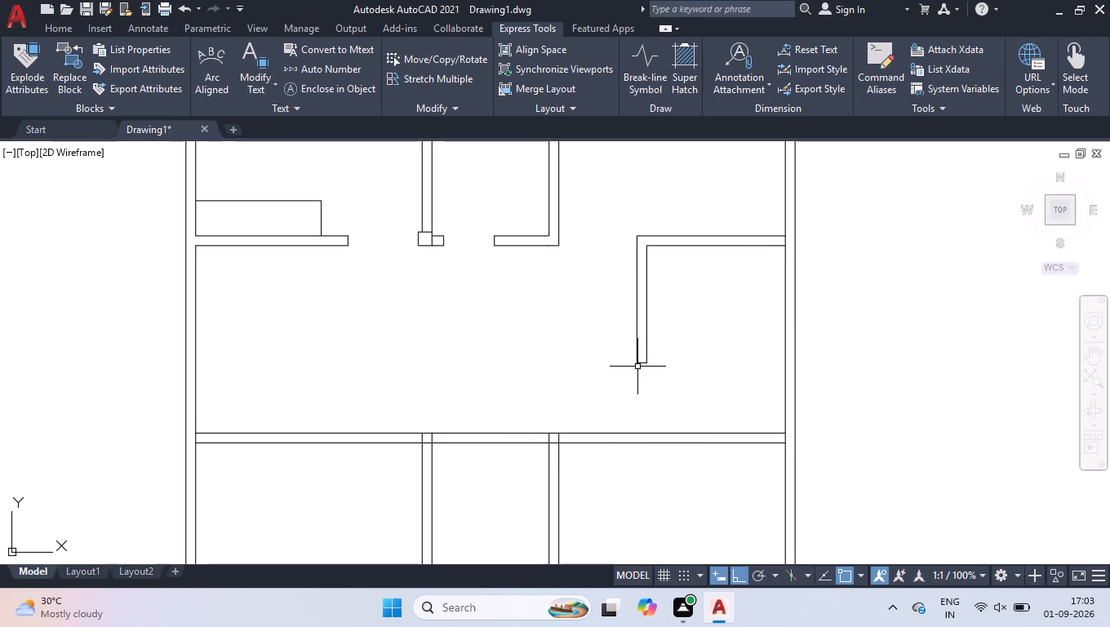
{"action": "key", "text": "space"}
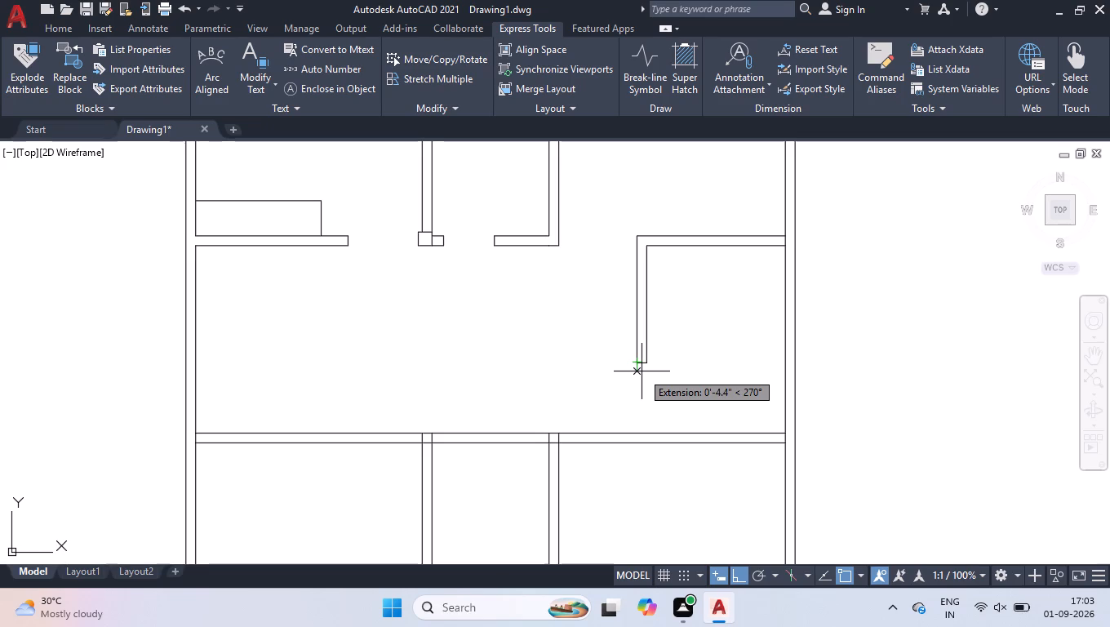
{"action": "key", "text": "space"}
{"action": "key", "text": "space"}
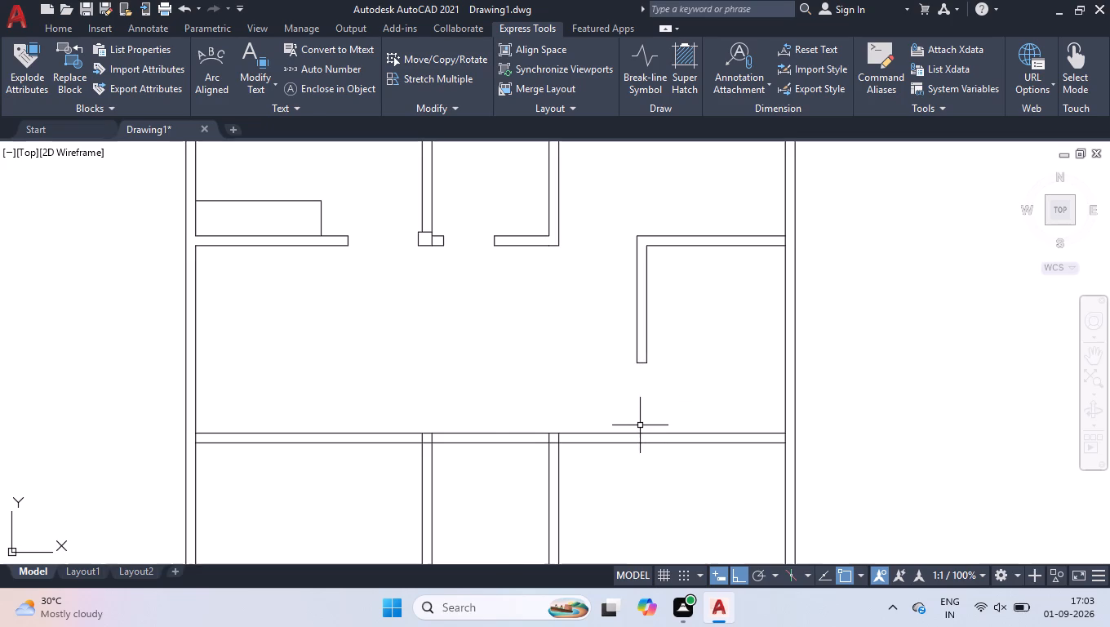
Draw a jamb line across the long horizontal wall, 4" left of the small right-hand room's left wall face.
{"action": "scroll", "coordinate": [640, 425], "scroll_direction": "up", "scroll_amount": 2}
{"action": "key", "text": "space"}
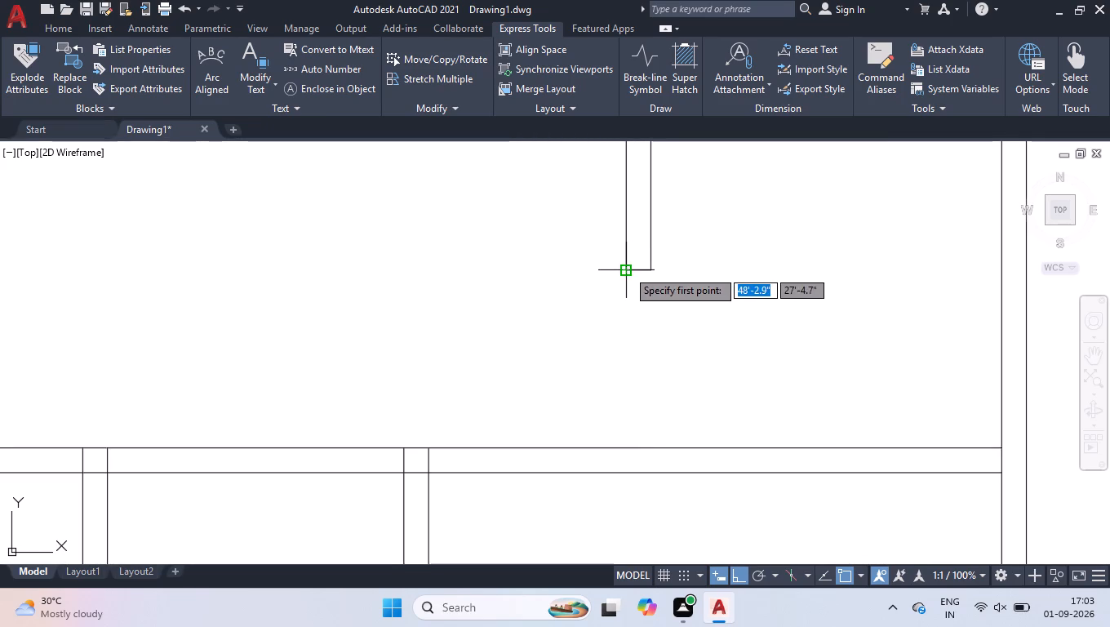
{"action": "left_click", "coordinate": [628, 444]}
{"action": "key", "text": "4"}
{"action": "key", "text": "Return"}
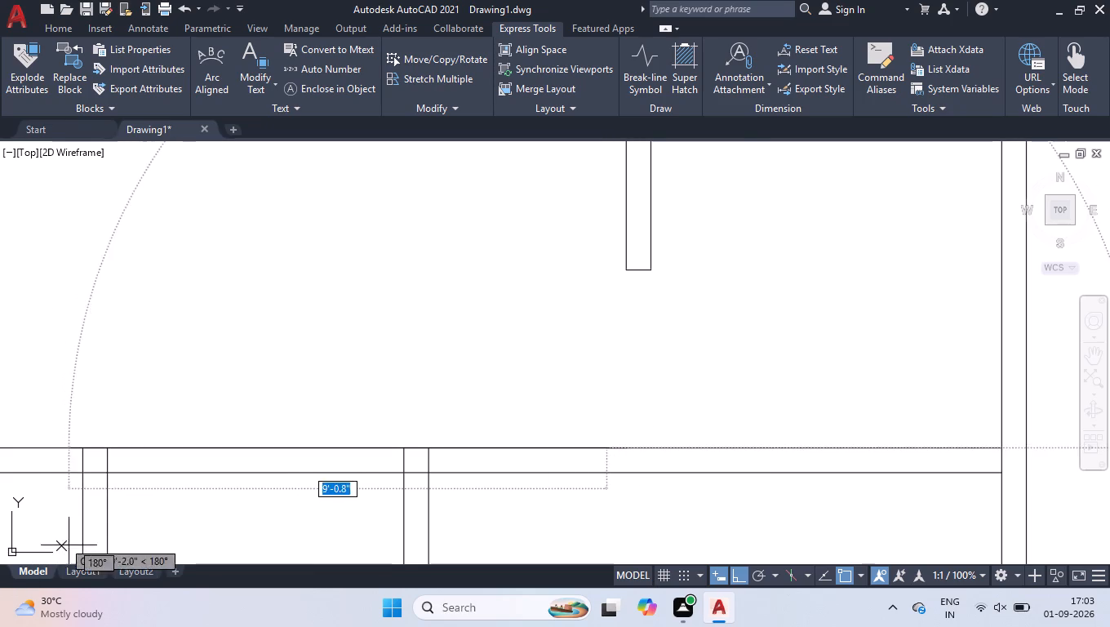
{"action": "left_click", "coordinate": [602, 475]}
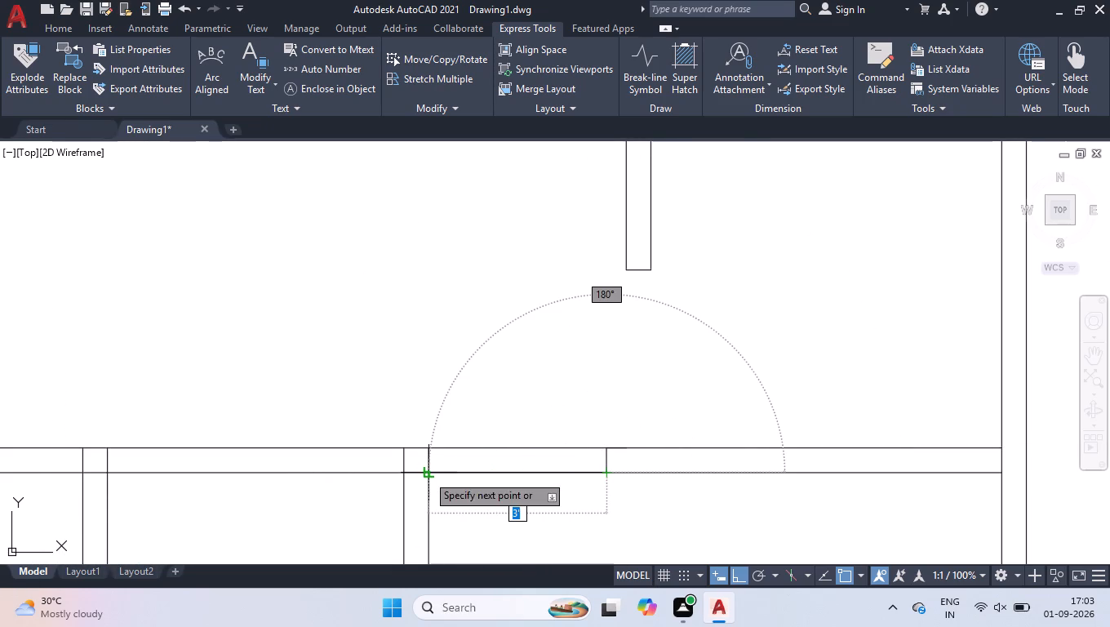
{"action": "key", "text": "space"}
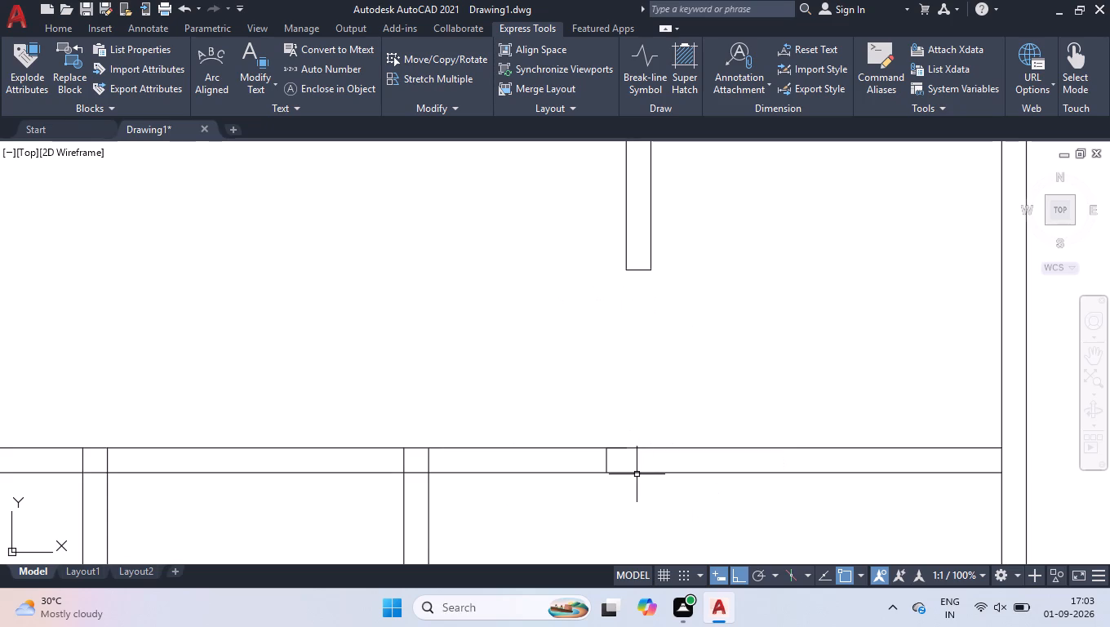
Trim the long horizontal wall between the new jamb line and the lower right-hand partition to open a 3' doorway.
{"action": "type", "text": "tr"}
{"action": "key", "text": "Return"}
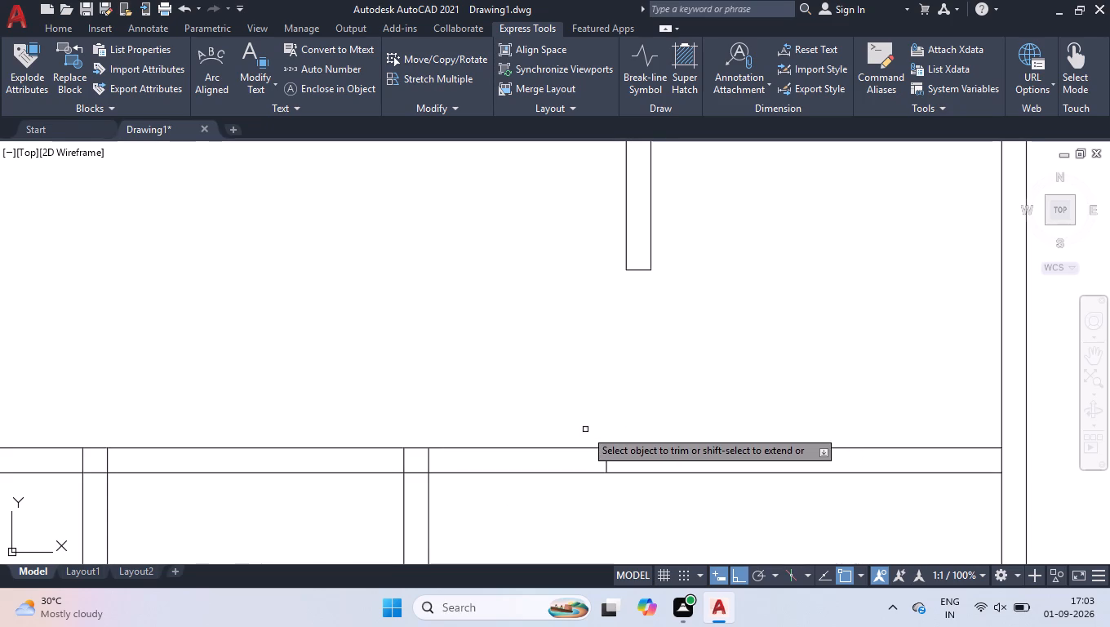
{"action": "left_click", "coordinate": [584, 435]}
{"action": "left_click", "coordinate": [571, 487]}
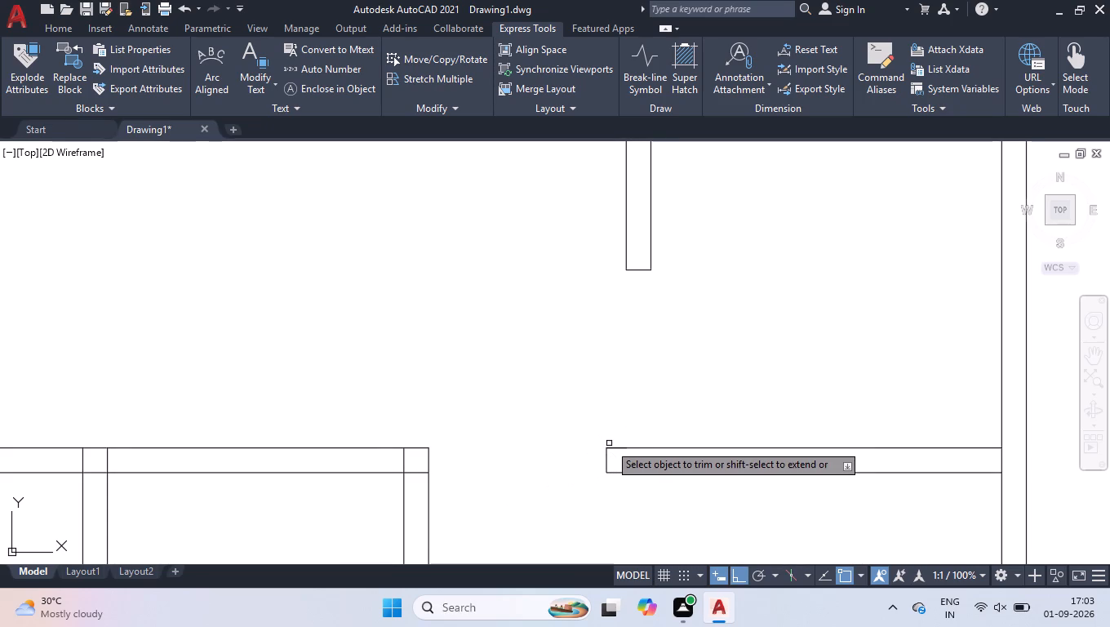
{"action": "left_click", "coordinate": [612, 447]}
{"action": "key", "text": "Return"}
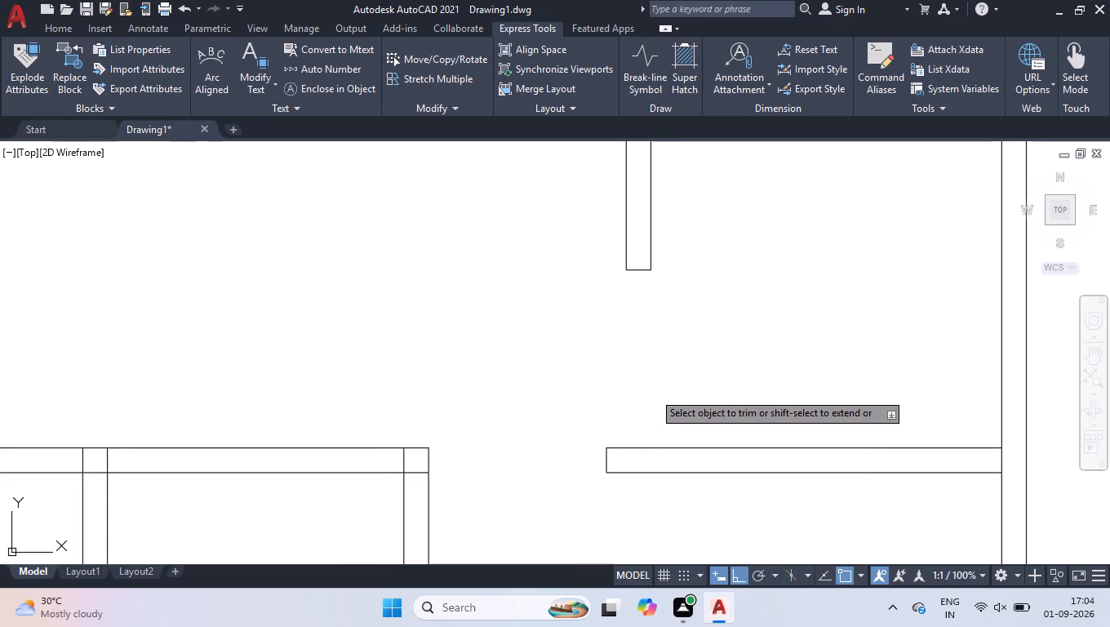
Draw a 5" line across the long horizontal wall at the left face of the lower-left room's right partition.
{"action": "scroll", "coordinate": [650, 413], "scroll_direction": "down", "scroll_amount": 2}
{"action": "scroll", "coordinate": [669, 476], "scroll_direction": "down", "scroll_amount": 1}
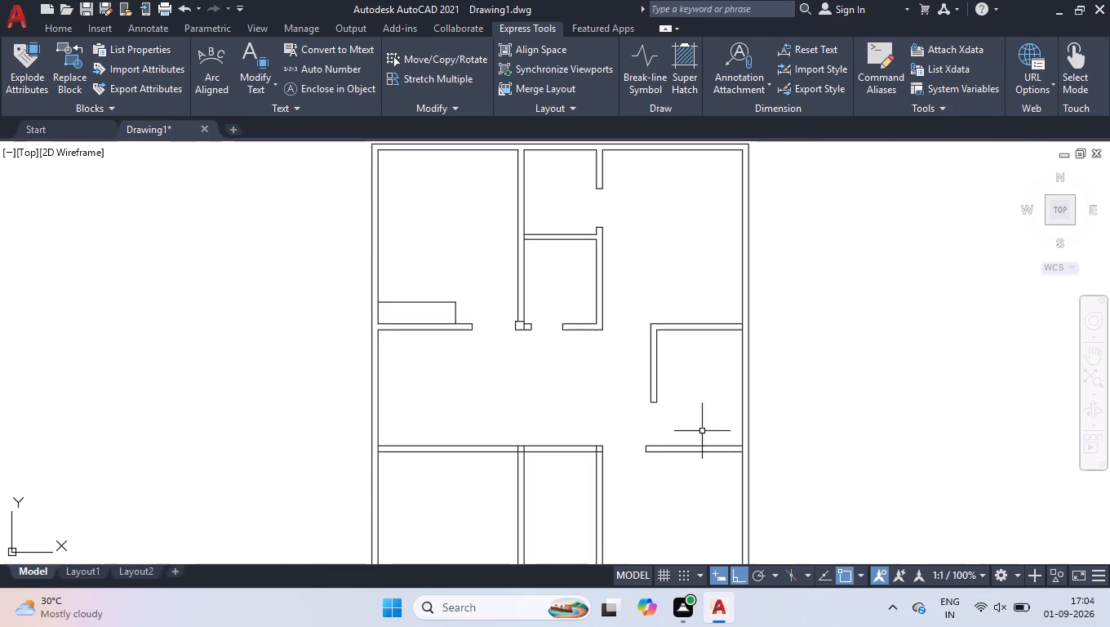
{"action": "scroll", "coordinate": [538, 320], "scroll_direction": "up", "scroll_amount": 2}
{"action": "scroll", "coordinate": [644, 396], "scroll_direction": "down", "scroll_amount": 2}
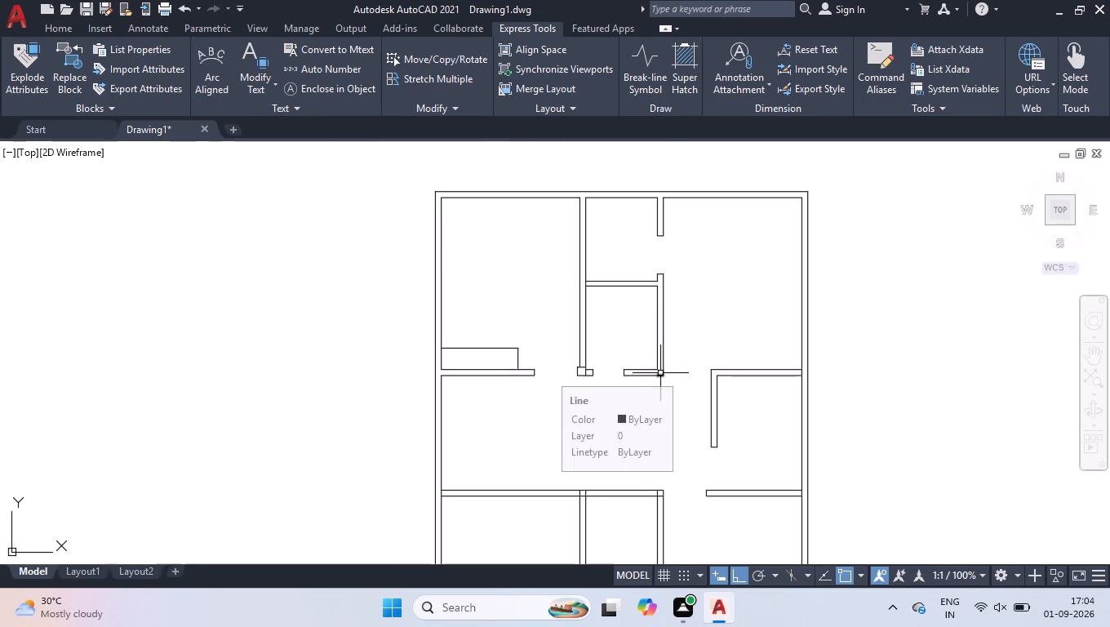
{"action": "scroll", "coordinate": [666, 429], "scroll_direction": "down", "scroll_amount": 2}
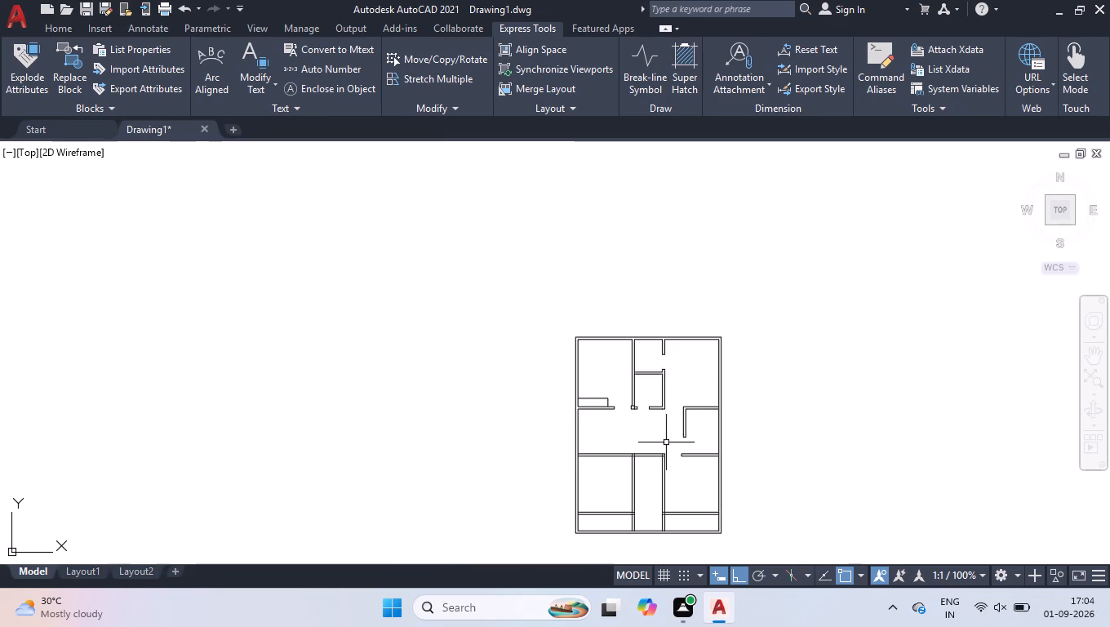
{"action": "scroll", "coordinate": [663, 474], "scroll_direction": "up", "scroll_amount": 2}
{"action": "scroll", "coordinate": [560, 430], "scroll_direction": "up", "scroll_amount": 2}
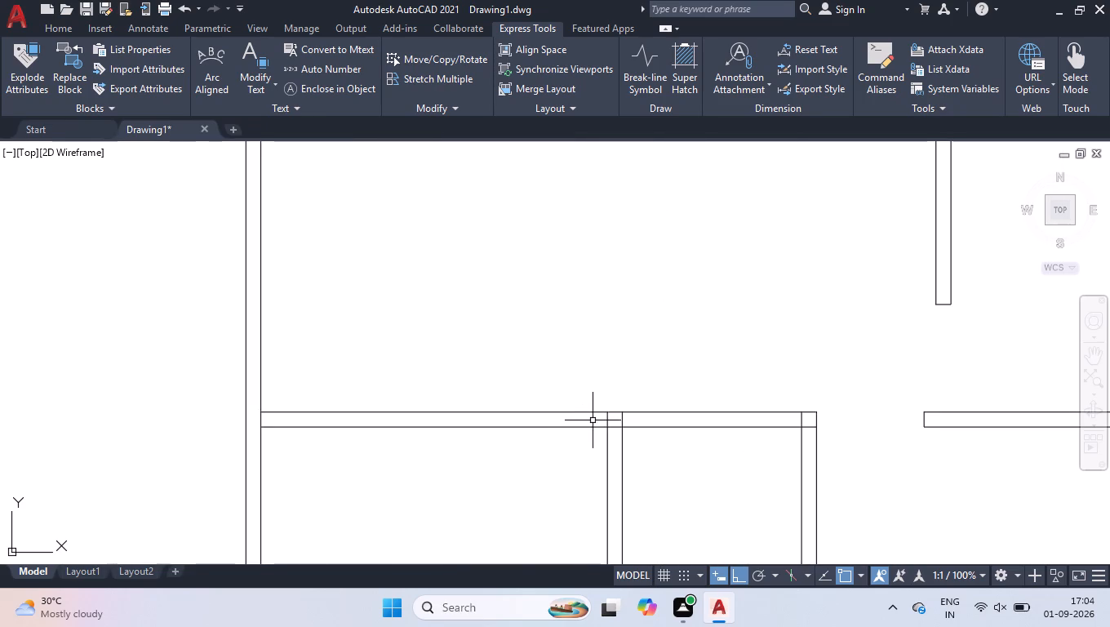
{"action": "key", "text": "l"}
{"action": "key", "text": "Return"}
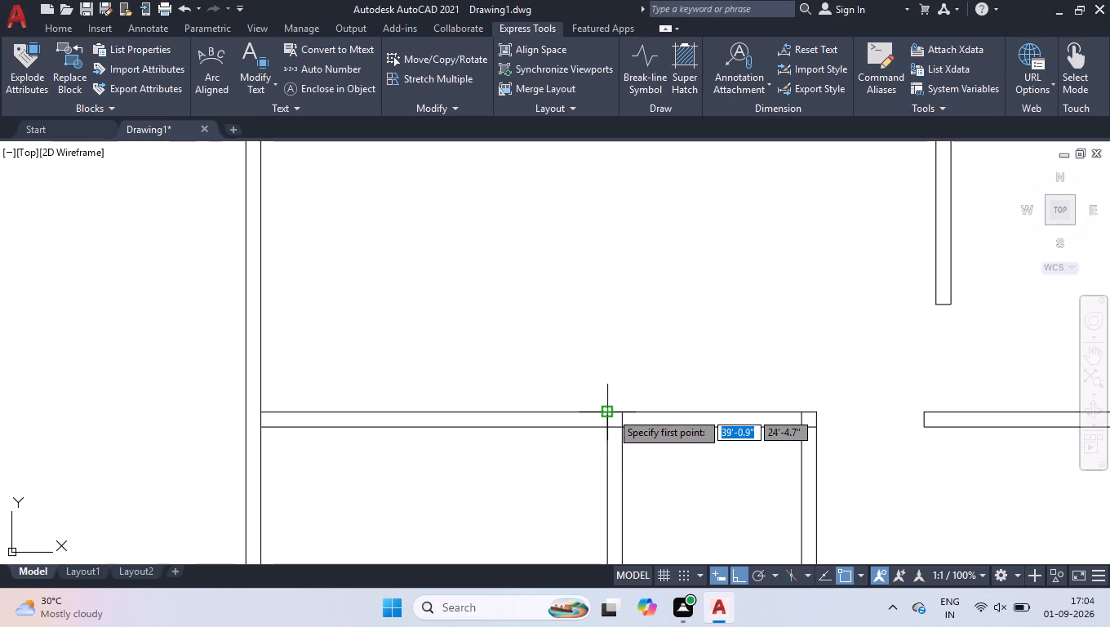
{"action": "left_click", "coordinate": [610, 411]}
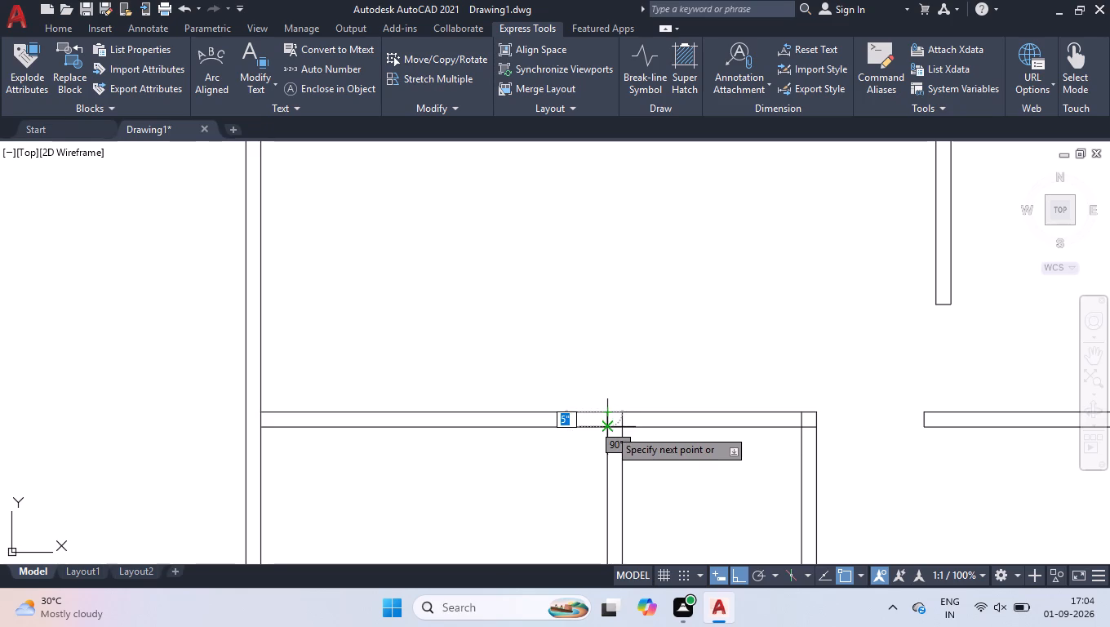
{"action": "left_click", "coordinate": [609, 429]}
{"action": "key", "text": "space"}
Move the short line across the long horizontal wall 6" left of the partition face as a door jamb.
{"action": "scroll", "coordinate": [613, 412], "scroll_direction": "up", "scroll_amount": 1}
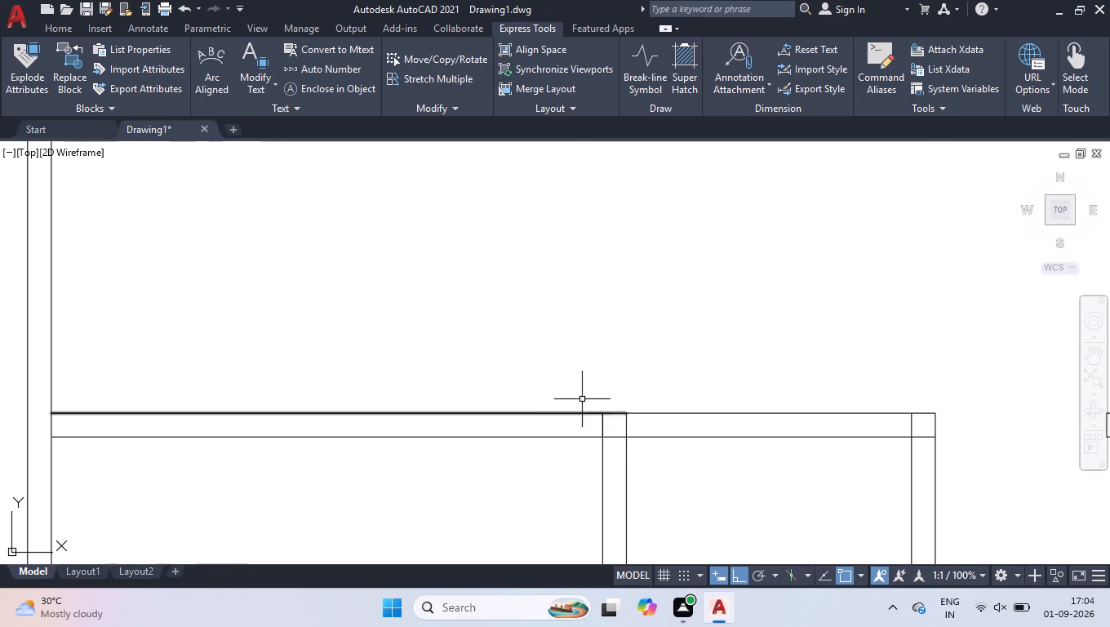
{"action": "left_click", "coordinate": [582, 394]}
{"action": "left_click", "coordinate": [611, 456]}
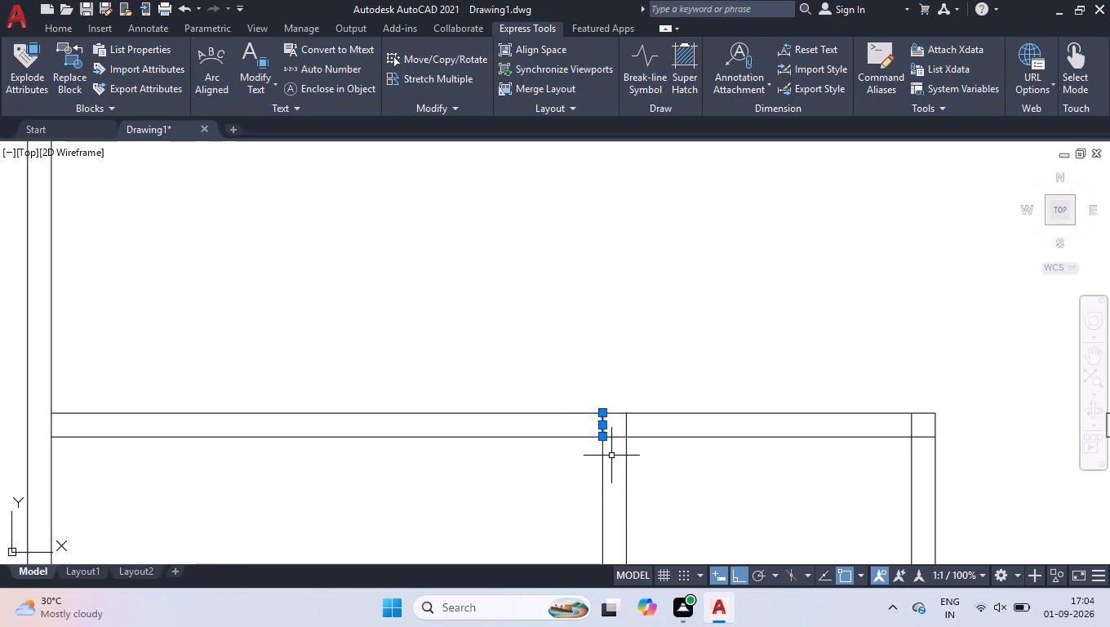
{"action": "scroll", "coordinate": [597, 426], "scroll_direction": "up", "scroll_amount": 2}
{"action": "left_click", "coordinate": [610, 425]}
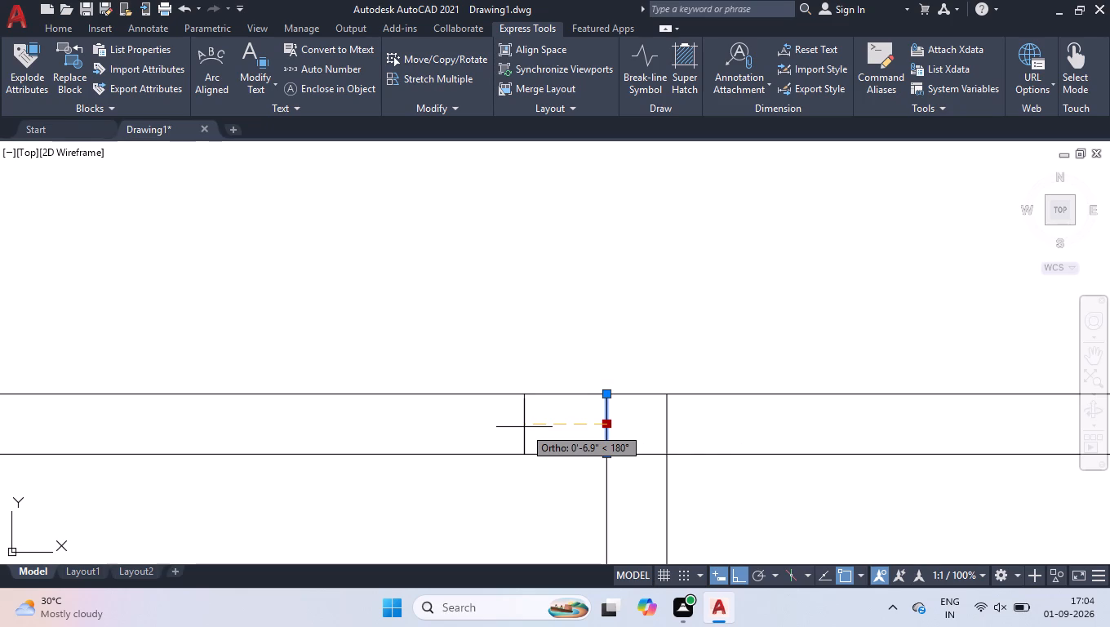
{"action": "key", "text": "6"}
{"action": "key", "text": "Return"}
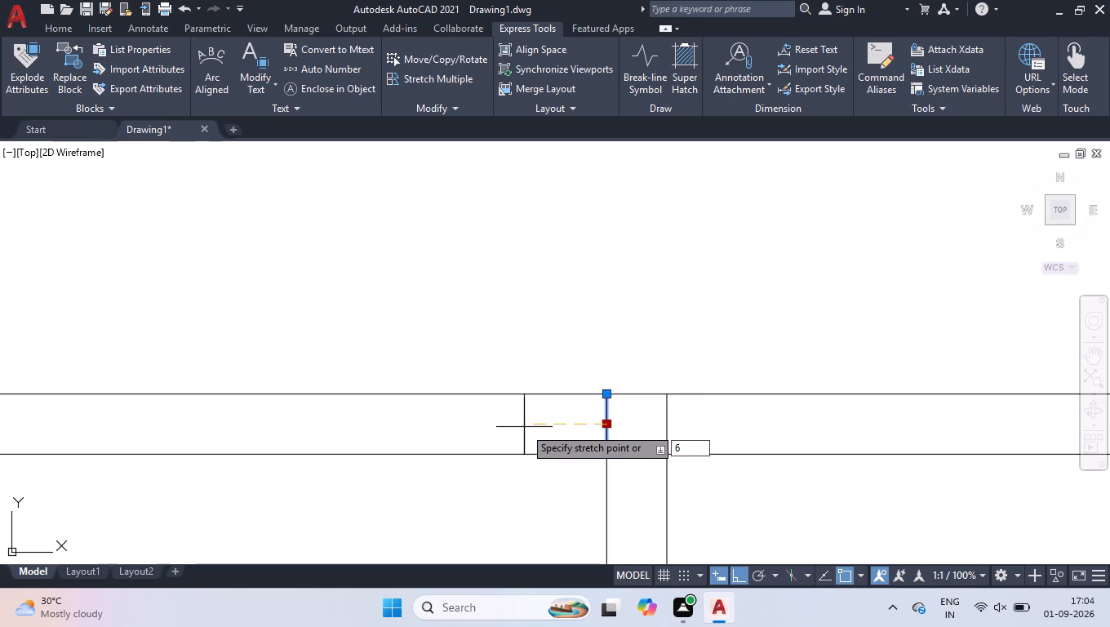
Offset the short jamb line 3' to the left across the long horizontal wall.
{"action": "type", "text": "off"}
{"action": "key", "text": "Return"}
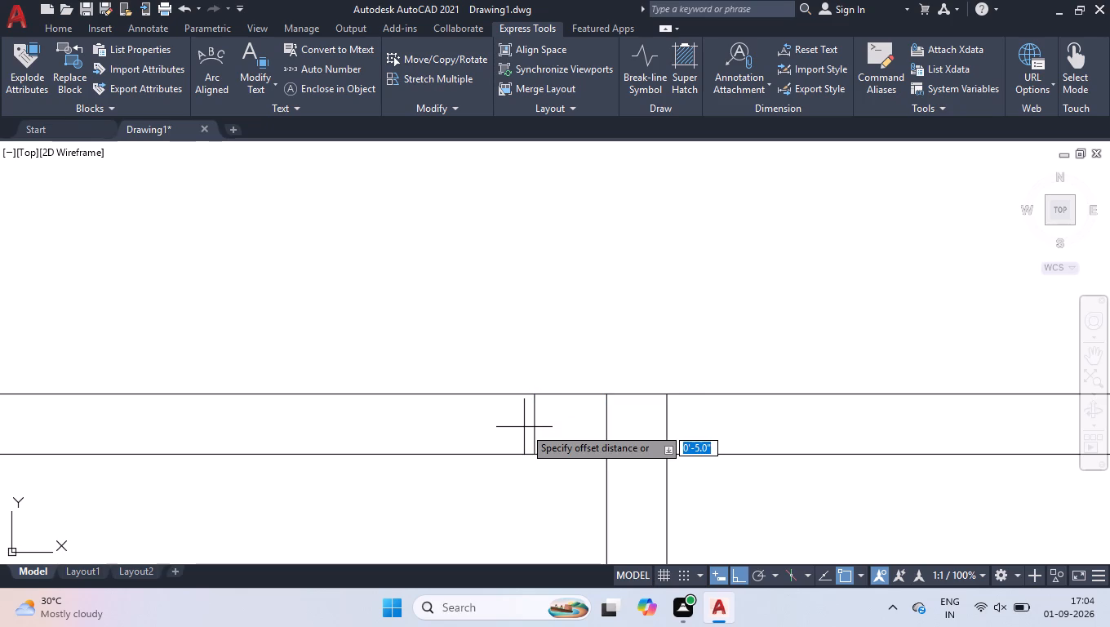
{"action": "type", "text": "3'"}
{"action": "key", "text": "Return"}
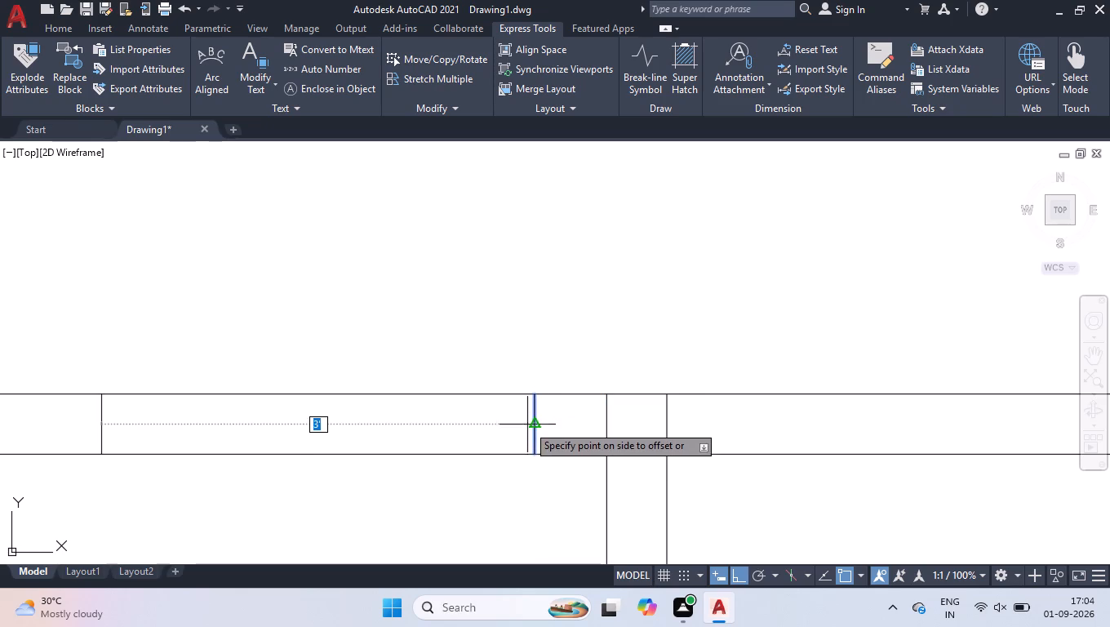
{"action": "left_click", "coordinate": [438, 430]}
{"action": "key", "text": "Return"}
Trim the long horizontal wall between the two jamb lines to open a 3' doorway into the lower-left room.
{"action": "type", "text": "tr"}
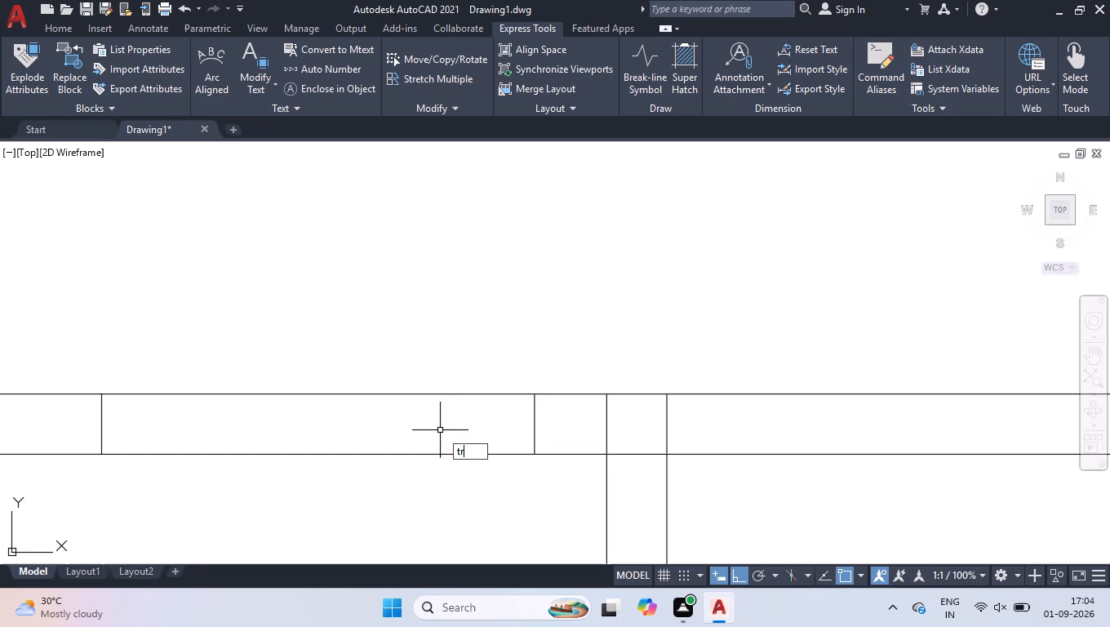
{"action": "key", "text": "Return"}
{"action": "left_click", "coordinate": [428, 354]}
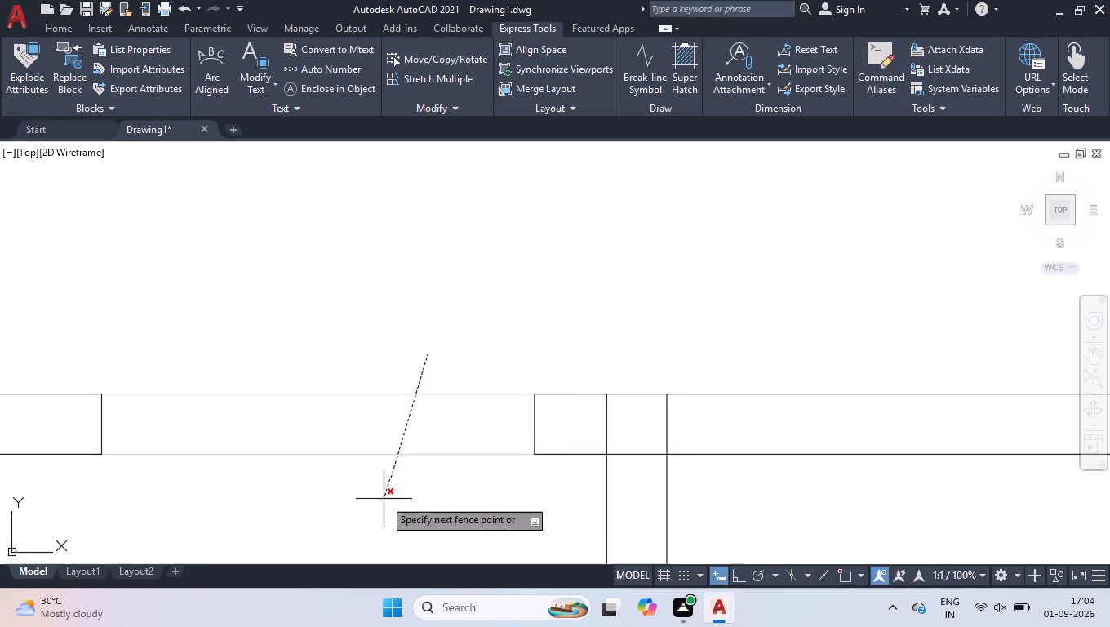
{"action": "left_click", "coordinate": [383, 500]}
{"action": "key", "text": "space"}
{"action": "scroll", "coordinate": [389, 494], "scroll_direction": "down", "scroll_amount": 2}
{"action": "scroll", "coordinate": [604, 417], "scroll_direction": "down", "scroll_amount": 2}
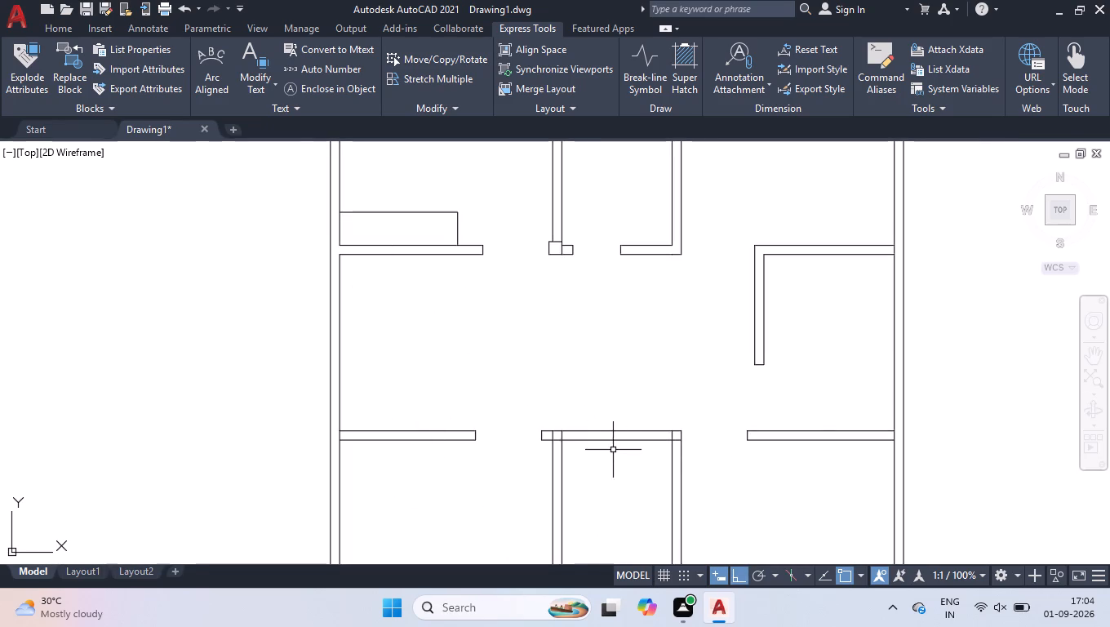
Trim both lines of the long horizontal wall between the two lower vertical partitions to open the central passage.
{"action": "scroll", "coordinate": [619, 456], "scroll_direction": "up", "scroll_amount": 3}
{"action": "type", "text": "tr"}
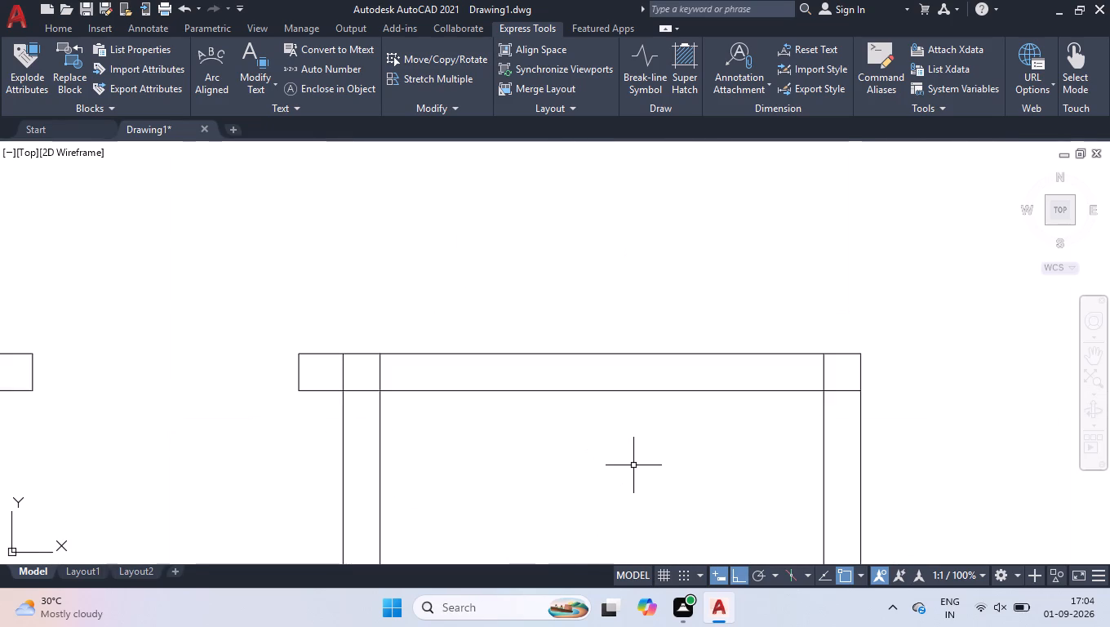
{"action": "key", "text": "Return"}
{"action": "left_click_drag", "start_coordinate": [597, 437], "coordinate": [603, 412]}
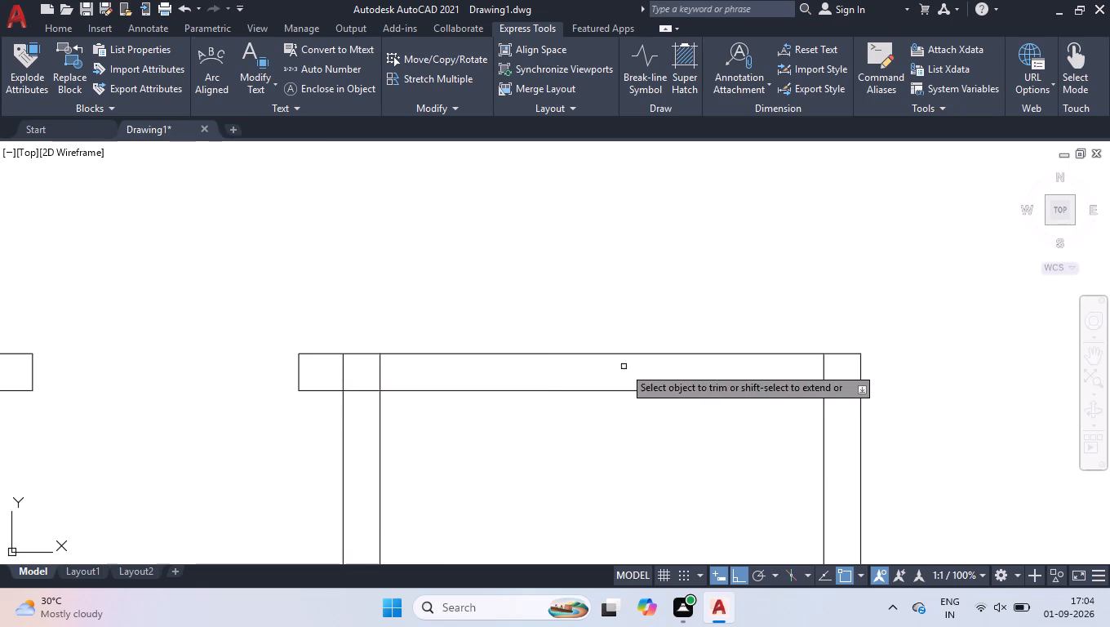
{"action": "left_click", "coordinate": [640, 332]}
{"action": "left_click", "coordinate": [598, 423]}
{"action": "scroll", "coordinate": [612, 417], "scroll_direction": "down", "scroll_amount": 1}
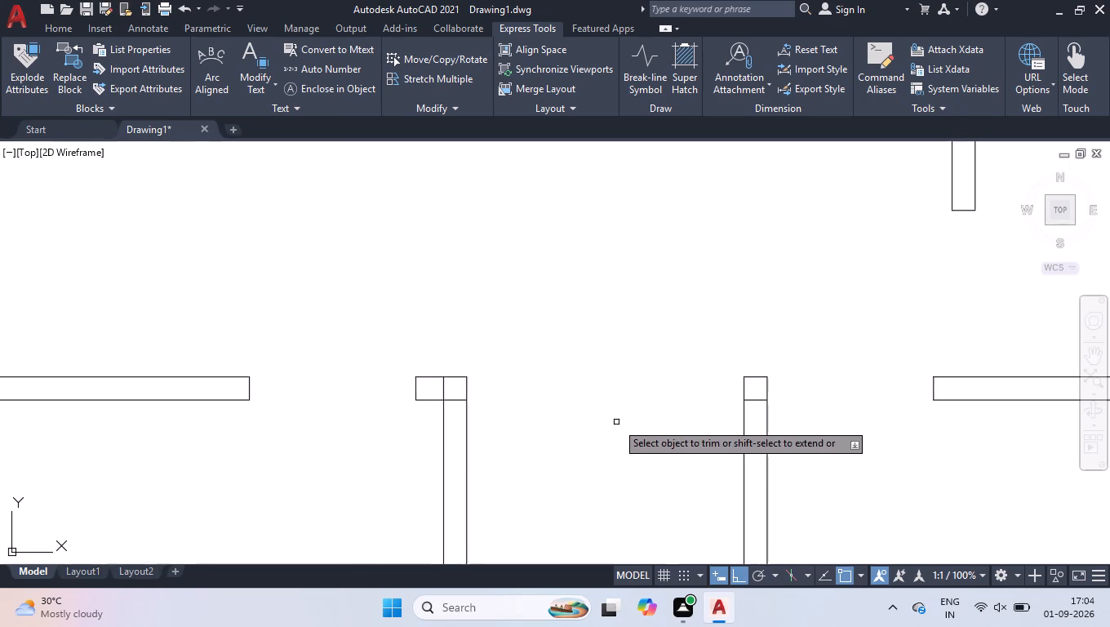
Trim the overlapping lines inside the junction where the left lower partition meets the short wall stub.
{"action": "scroll", "coordinate": [487, 322], "scroll_direction": "up", "scroll_amount": 2}
{"action": "scroll", "coordinate": [397, 534], "scroll_direction": "up", "scroll_amount": 2}
{"action": "left_click_drag", "start_coordinate": [398, 527], "coordinate": [392, 498]}
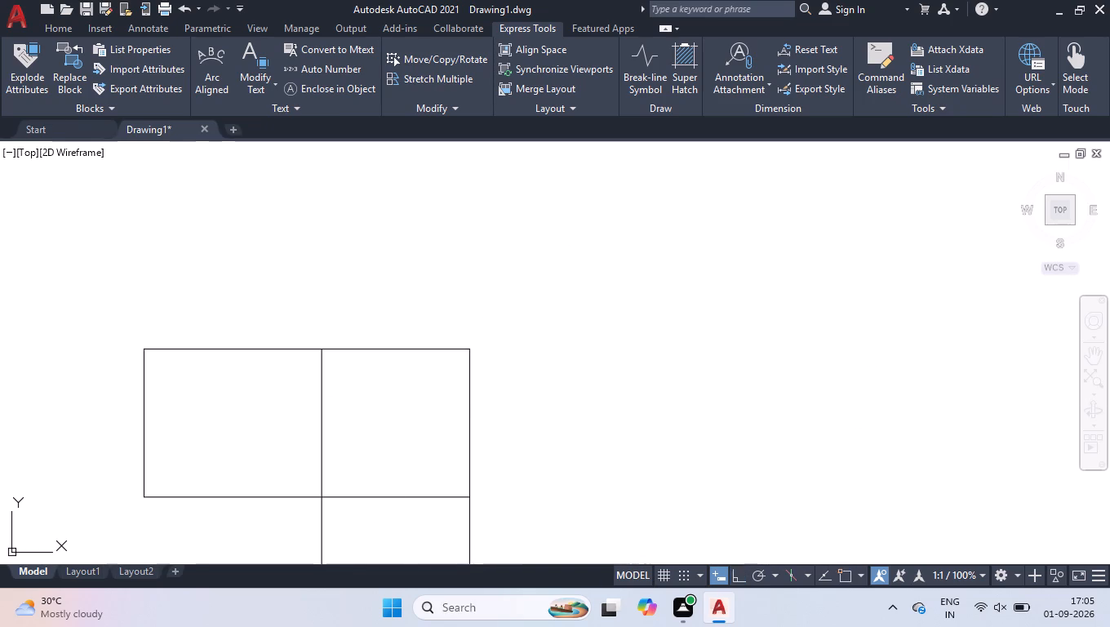
{"action": "left_click", "coordinate": [314, 398]}
{"action": "left_click", "coordinate": [376, 518]}
{"action": "scroll", "coordinate": [569, 393], "scroll_direction": "down", "scroll_amount": 4}
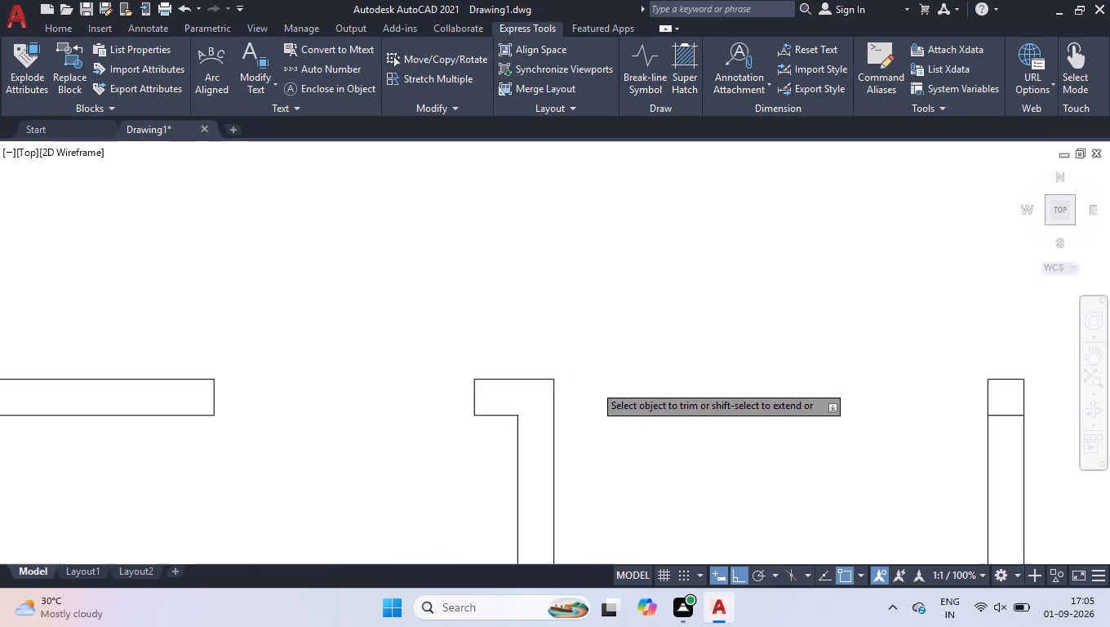
Trim the leftover horizontal line inside the top end of the right lower partition.
{"action": "scroll", "coordinate": [596, 387], "scroll_direction": "down", "scroll_amount": 1}
{"action": "scroll", "coordinate": [793, 396], "scroll_direction": "up", "scroll_amount": 3}
{"action": "scroll", "coordinate": [621, 406], "scroll_direction": "up", "scroll_amount": 2}
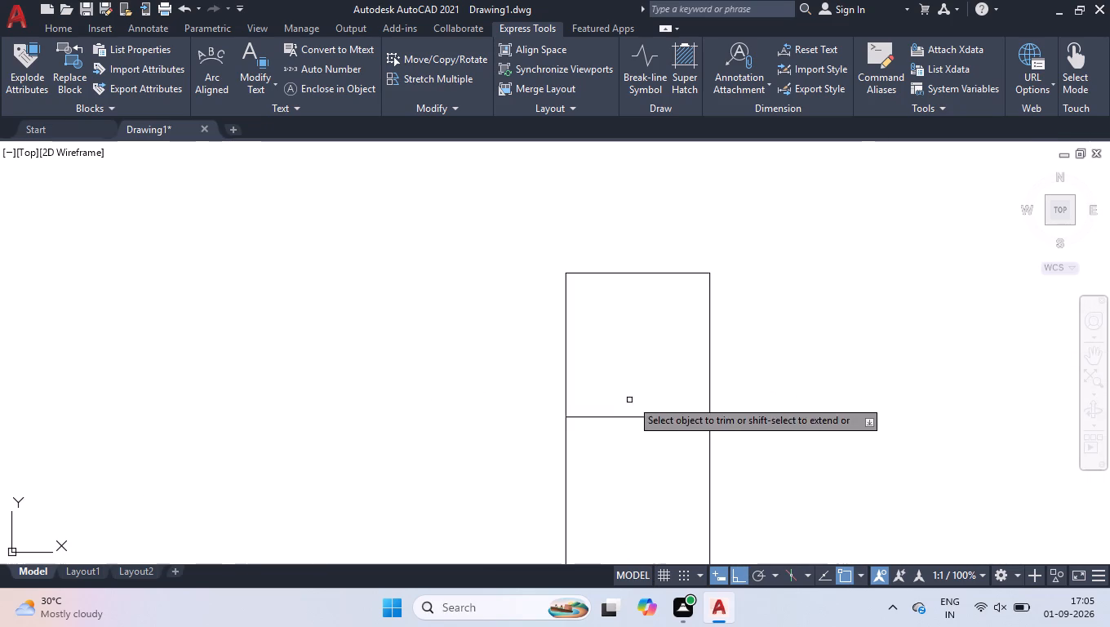
{"action": "left_click", "coordinate": [637, 395]}
{"action": "left_click", "coordinate": [645, 463]}
{"action": "scroll", "coordinate": [810, 382], "scroll_direction": "down", "scroll_amount": 7}
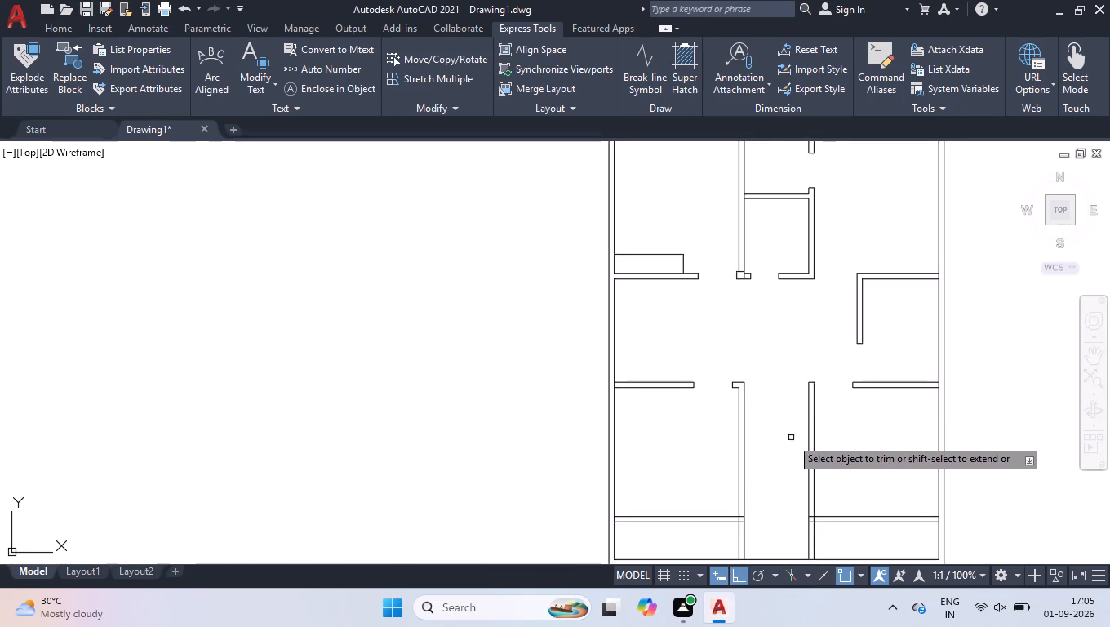
{"action": "scroll", "coordinate": [743, 396], "scroll_direction": "down", "scroll_amount": 1}
{"action": "scroll", "coordinate": [771, 518], "scroll_direction": "up", "scroll_amount": 1}
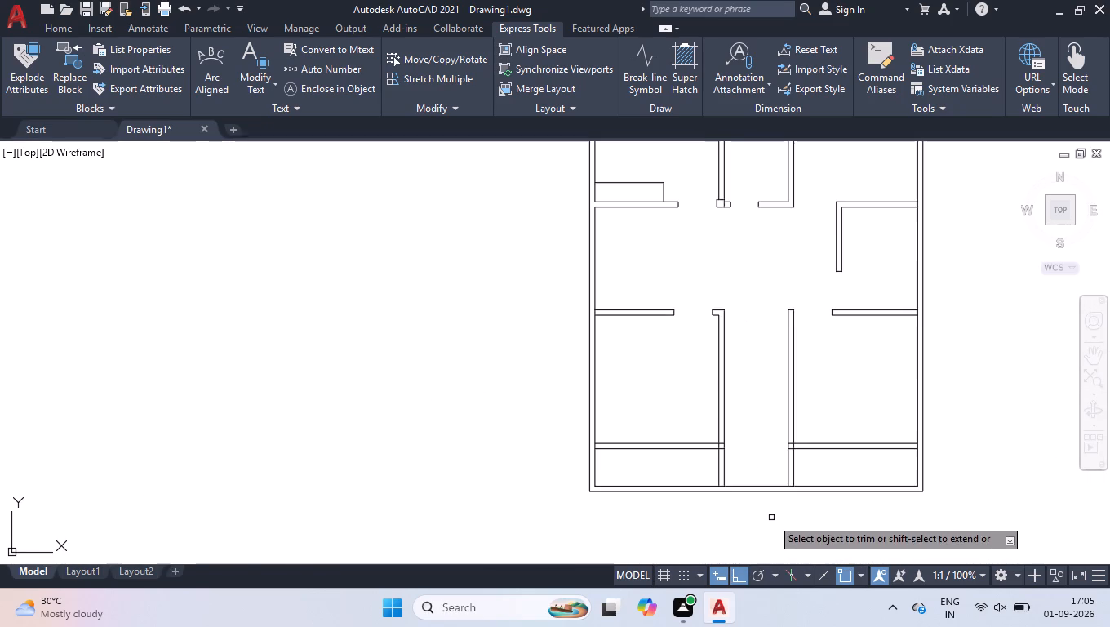
{"action": "scroll", "coordinate": [757, 425], "scroll_direction": "up", "scroll_amount": 1}
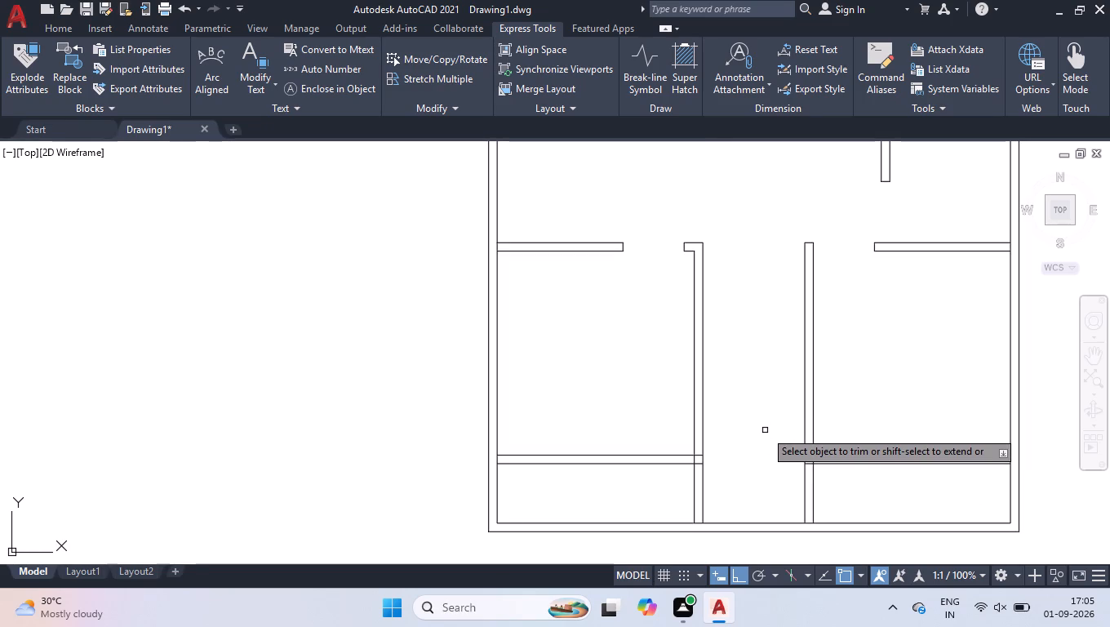
{"action": "key", "text": "Return"}
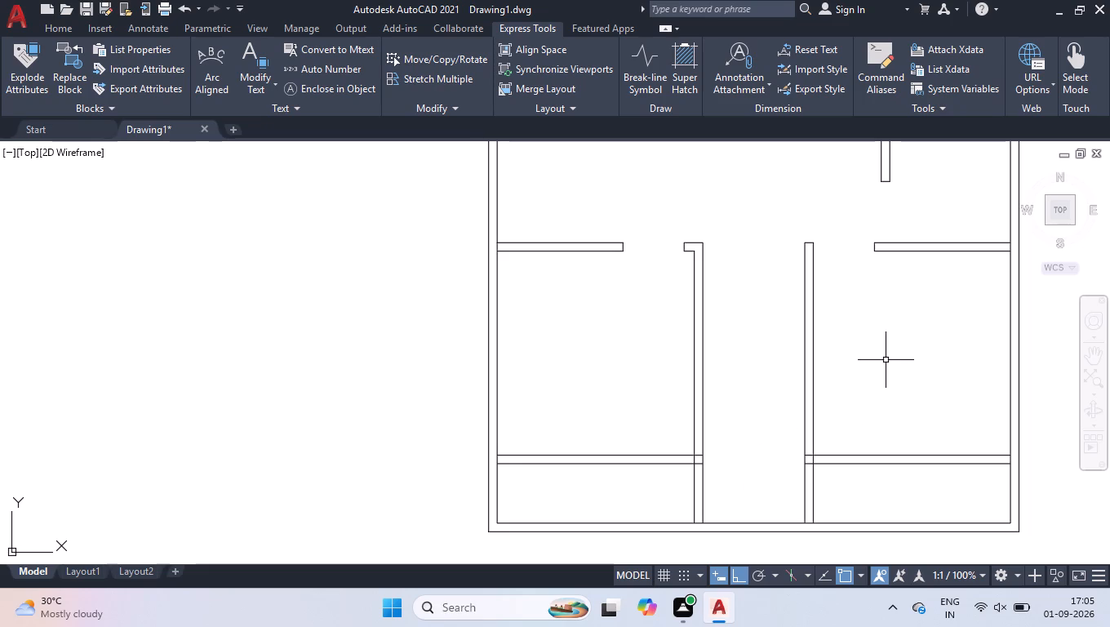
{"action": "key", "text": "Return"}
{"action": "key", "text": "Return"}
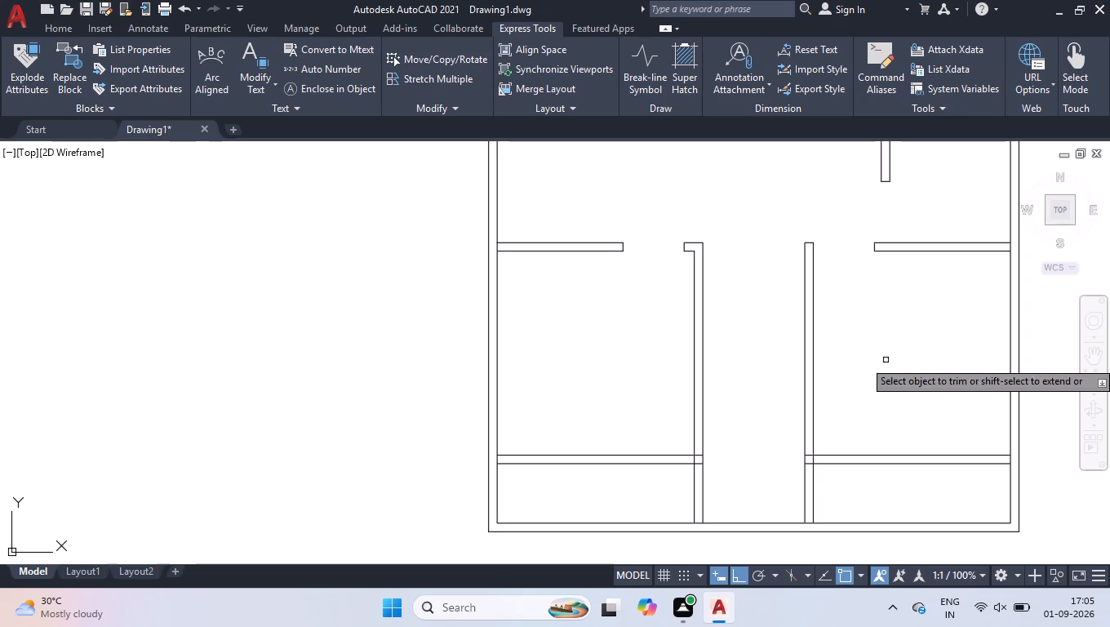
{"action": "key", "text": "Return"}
Draw a jamb line across the lower-right room's bottom wall, aligned with the doorway edge of the wall above.
{"action": "key", "text": "l"}
{"action": "key", "text": "Return"}
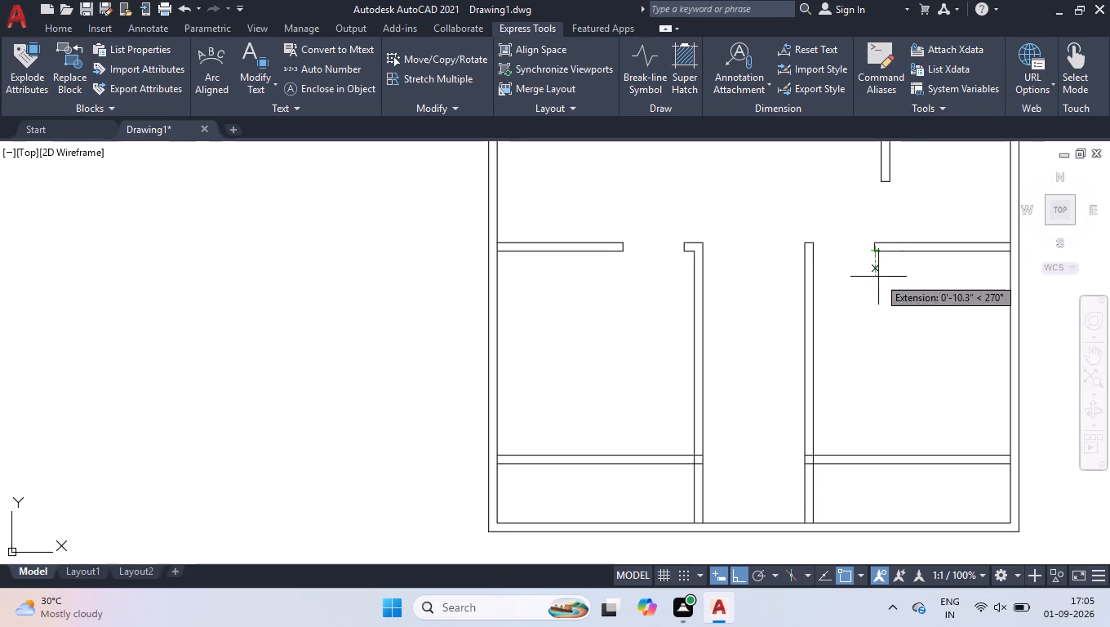
{"action": "left_click", "coordinate": [871, 451]}
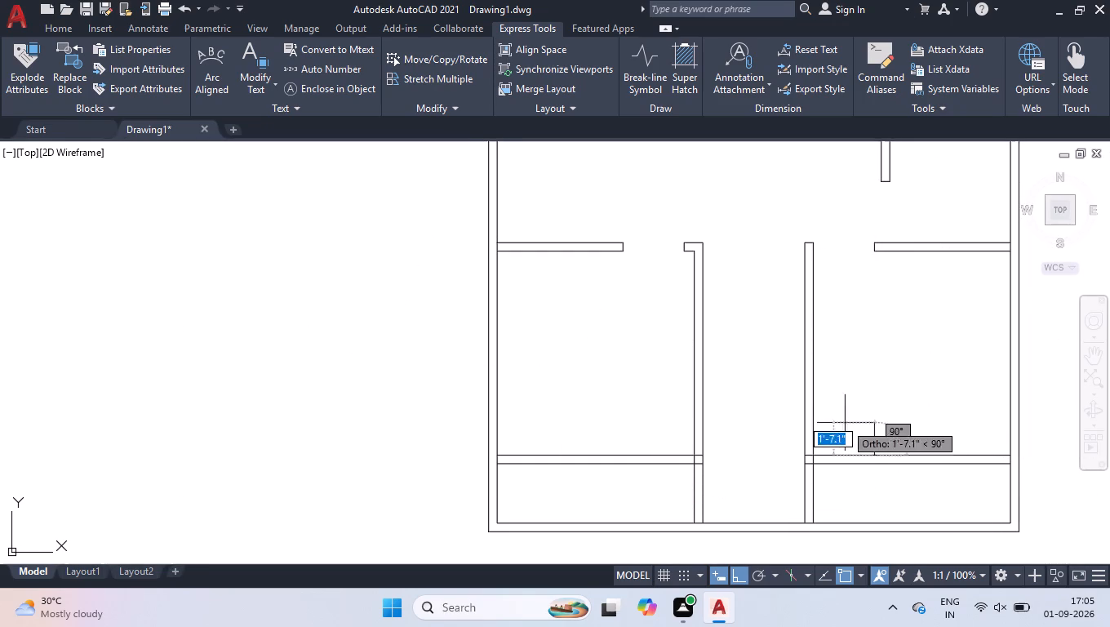
{"action": "left_click", "coordinate": [874, 465]}
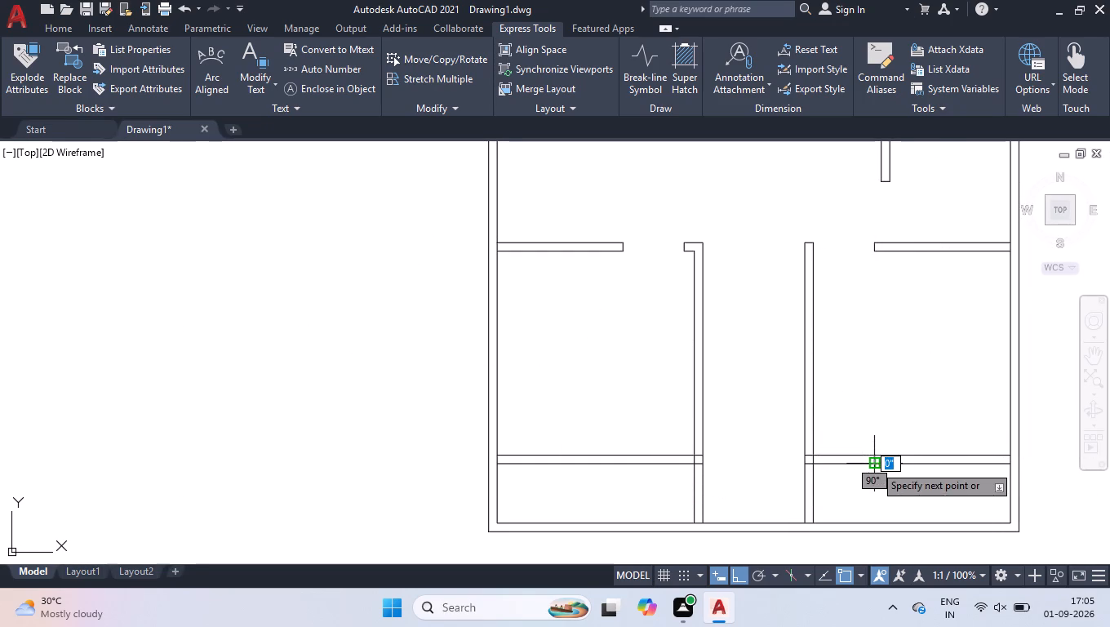
{"action": "key", "text": "space"}
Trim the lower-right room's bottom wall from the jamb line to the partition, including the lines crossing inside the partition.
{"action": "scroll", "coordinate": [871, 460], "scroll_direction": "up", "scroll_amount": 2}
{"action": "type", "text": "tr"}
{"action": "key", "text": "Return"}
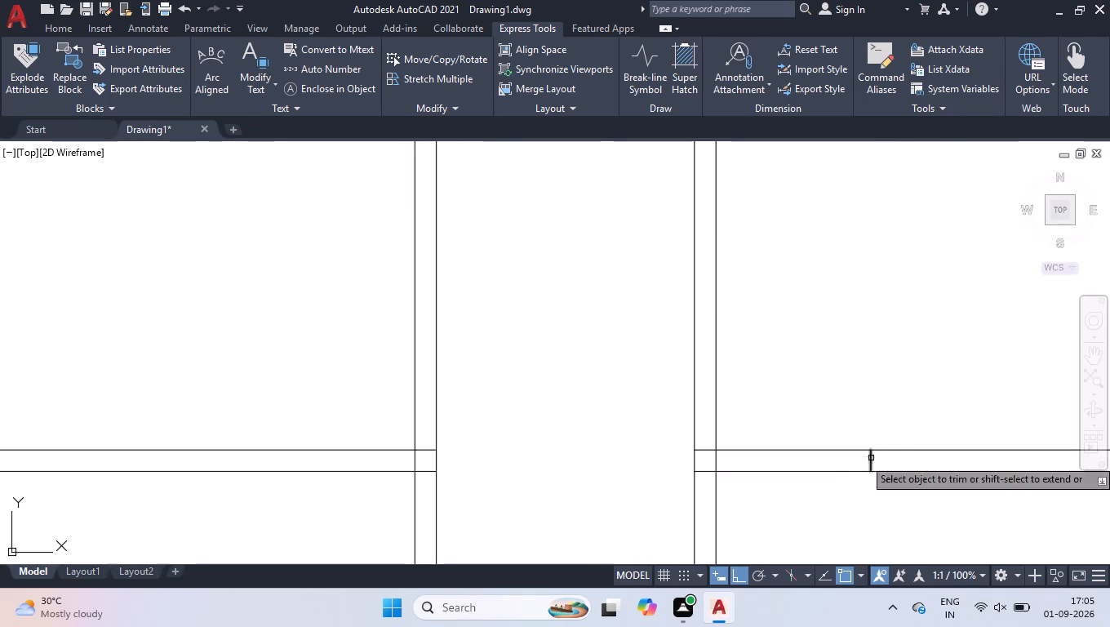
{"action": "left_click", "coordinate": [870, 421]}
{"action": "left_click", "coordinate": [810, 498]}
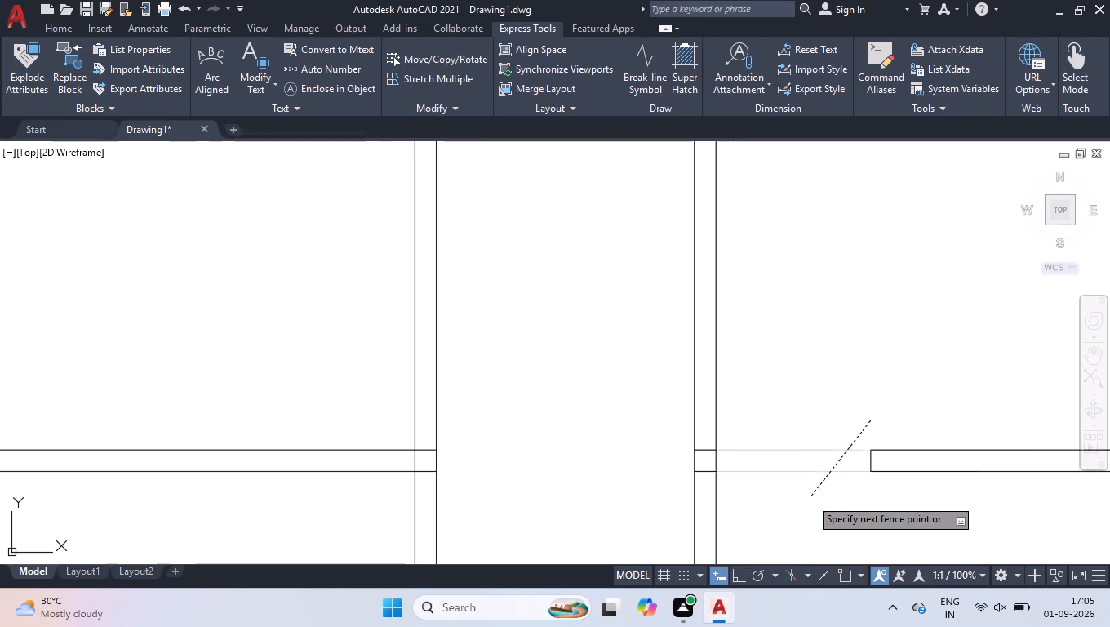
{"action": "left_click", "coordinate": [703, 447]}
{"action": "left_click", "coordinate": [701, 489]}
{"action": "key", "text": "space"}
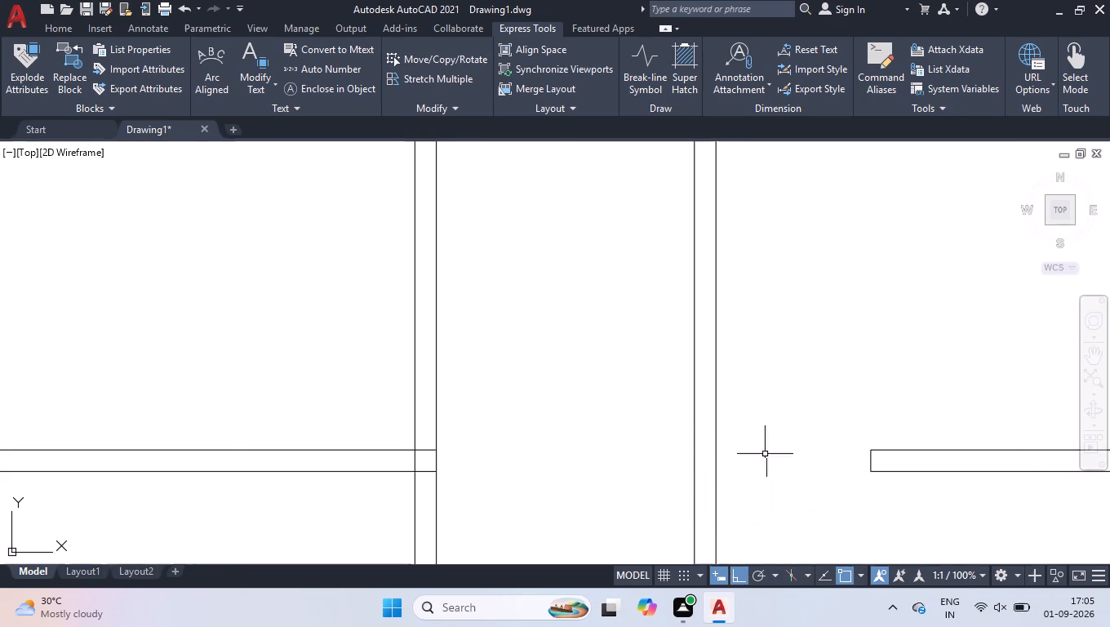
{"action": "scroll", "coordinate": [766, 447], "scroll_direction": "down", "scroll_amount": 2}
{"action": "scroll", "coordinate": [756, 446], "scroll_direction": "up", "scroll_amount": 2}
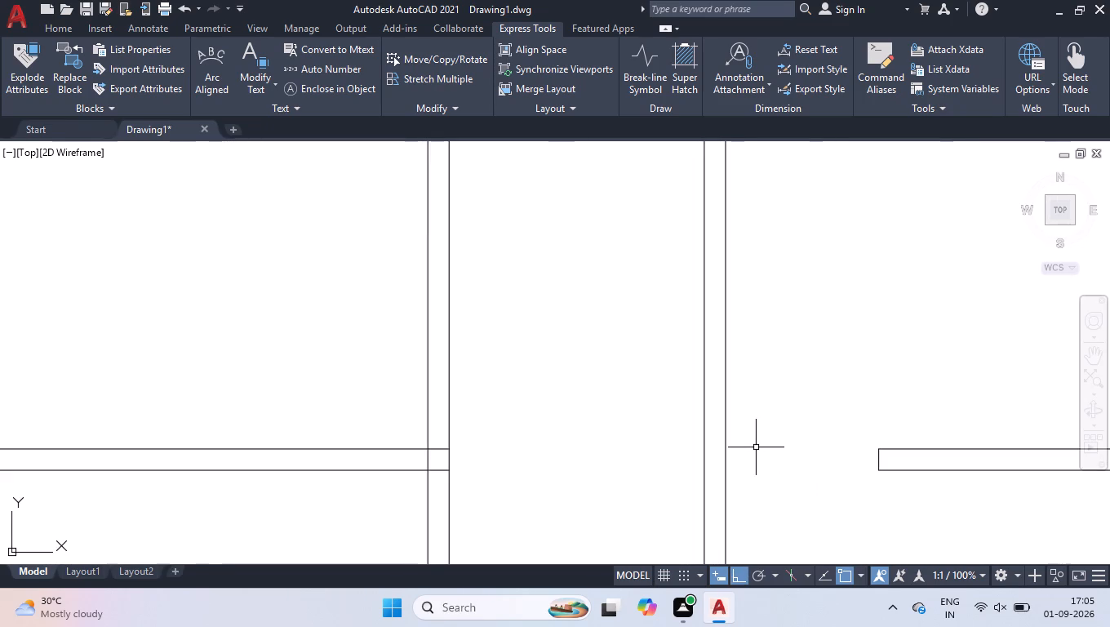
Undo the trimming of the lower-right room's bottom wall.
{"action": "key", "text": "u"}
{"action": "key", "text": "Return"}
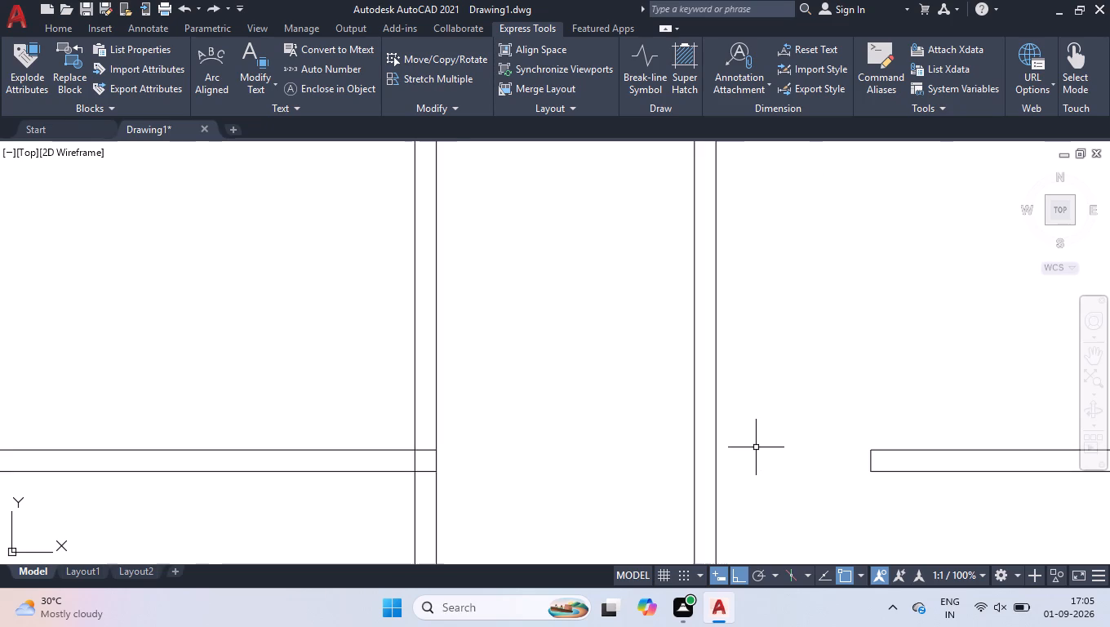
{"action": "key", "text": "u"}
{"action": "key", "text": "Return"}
Trim the lower-right room's bottom wall only between the jamb line and the partition's right face to open a doorway.
{"action": "type", "text": "tr"}
{"action": "key", "text": "Return"}
{"action": "left_click", "coordinate": [756, 447]}
{"action": "left_click", "coordinate": [747, 473]}
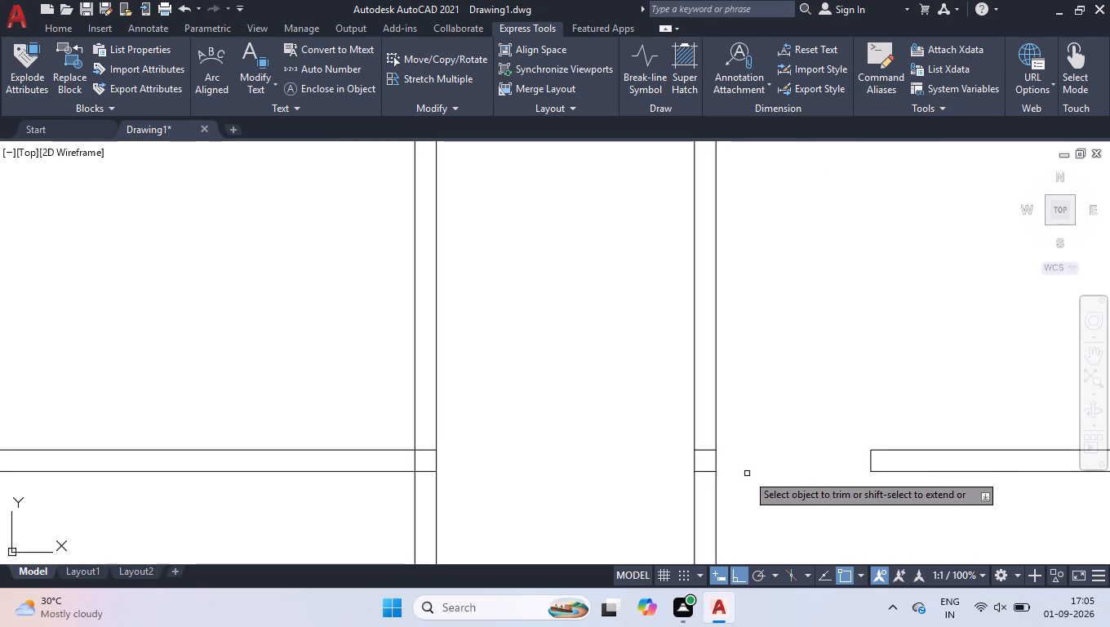
{"action": "key", "text": "space"}
Draw a jamb line across the lower-left room's bottom wall, aligned with the left edge of the doorway above.
{"action": "scroll", "coordinate": [744, 471], "scroll_direction": "down", "scroll_amount": 2}
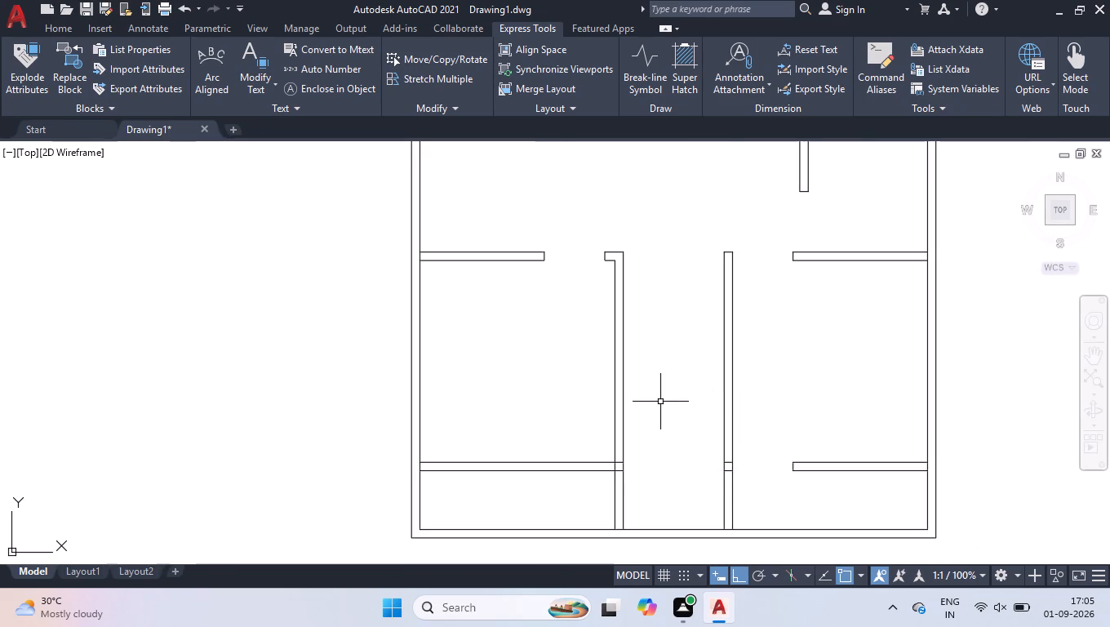
{"action": "scroll", "coordinate": [575, 261], "scroll_direction": "up", "scroll_amount": 1}
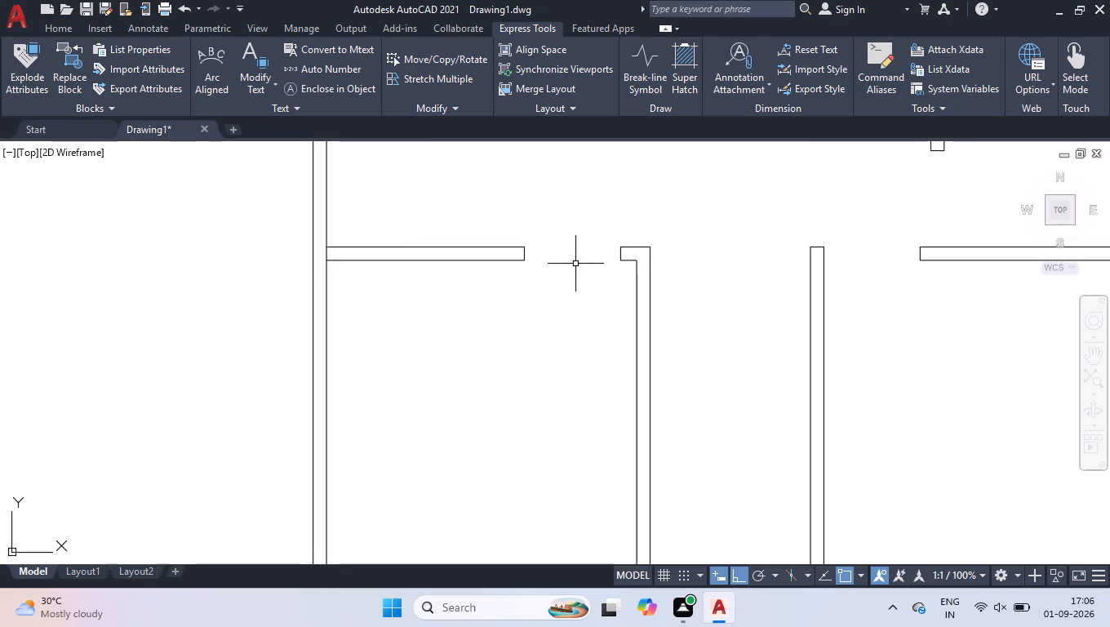
{"action": "scroll", "coordinate": [575, 269], "scroll_direction": "down", "scroll_amount": 1}
{"action": "key", "text": "l"}
{"action": "key", "text": "Return"}
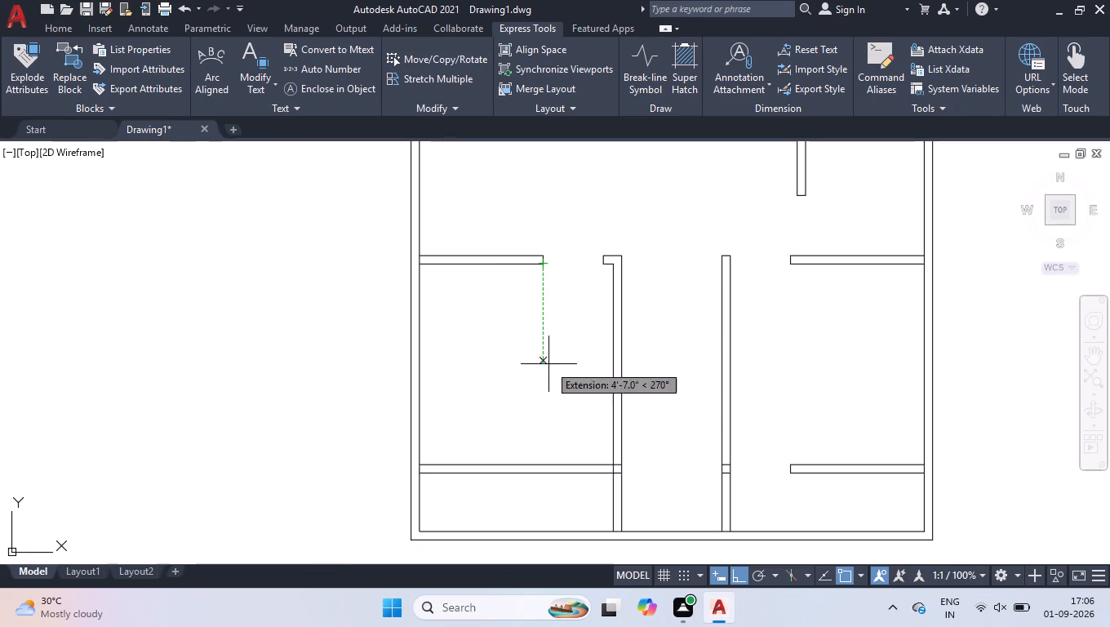
{"action": "left_click", "coordinate": [544, 462]}
{"action": "scroll", "coordinate": [535, 482], "scroll_direction": "up", "scroll_amount": 4}
{"action": "left_click", "coordinate": [557, 434]}
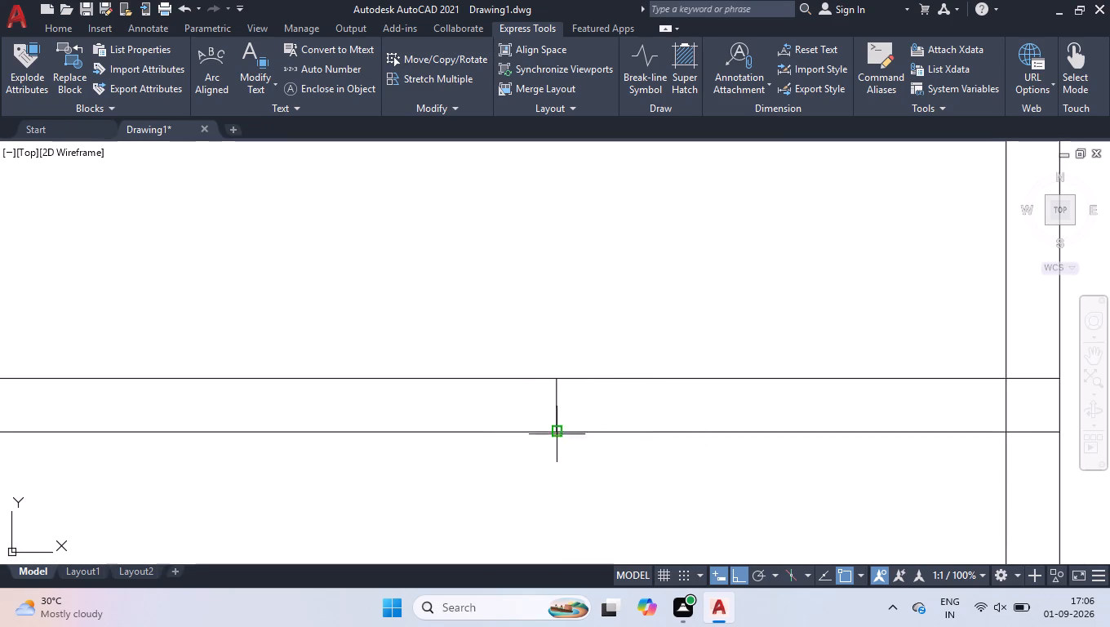
{"action": "key", "text": "space"}
Trim the lower-left room's bottom wall between the new jamb line and the partition's left face to open a doorway.
{"action": "scroll", "coordinate": [606, 358], "scroll_direction": "down", "scroll_amount": 3}
{"action": "type", "text": "tr"}
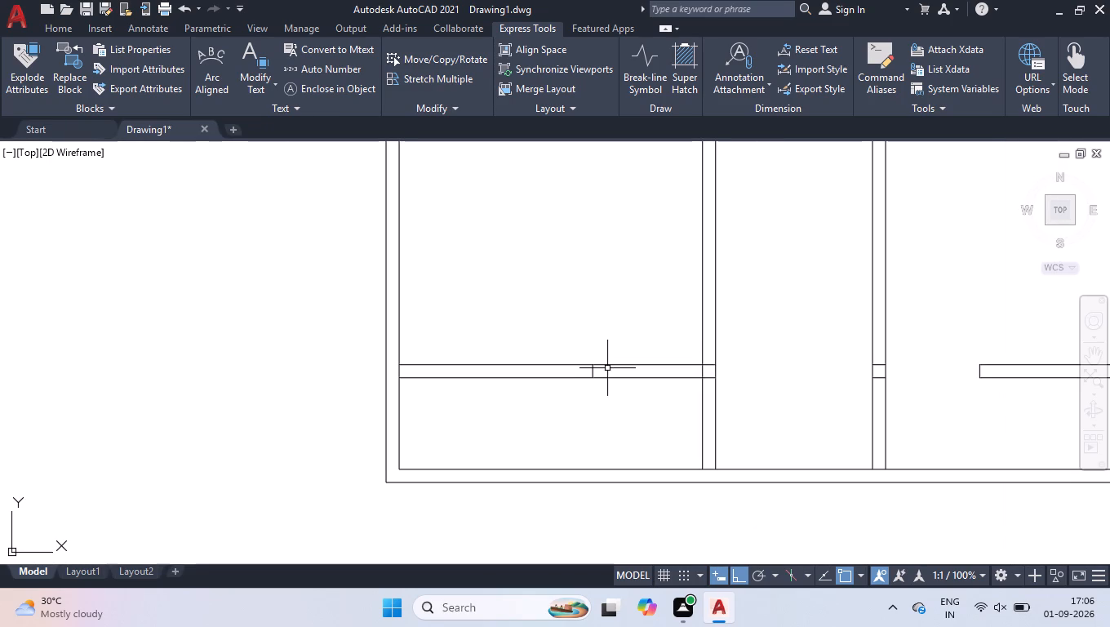
{"action": "key", "text": "Return"}
{"action": "left_click", "coordinate": [620, 339]}
{"action": "left_click", "coordinate": [640, 409]}
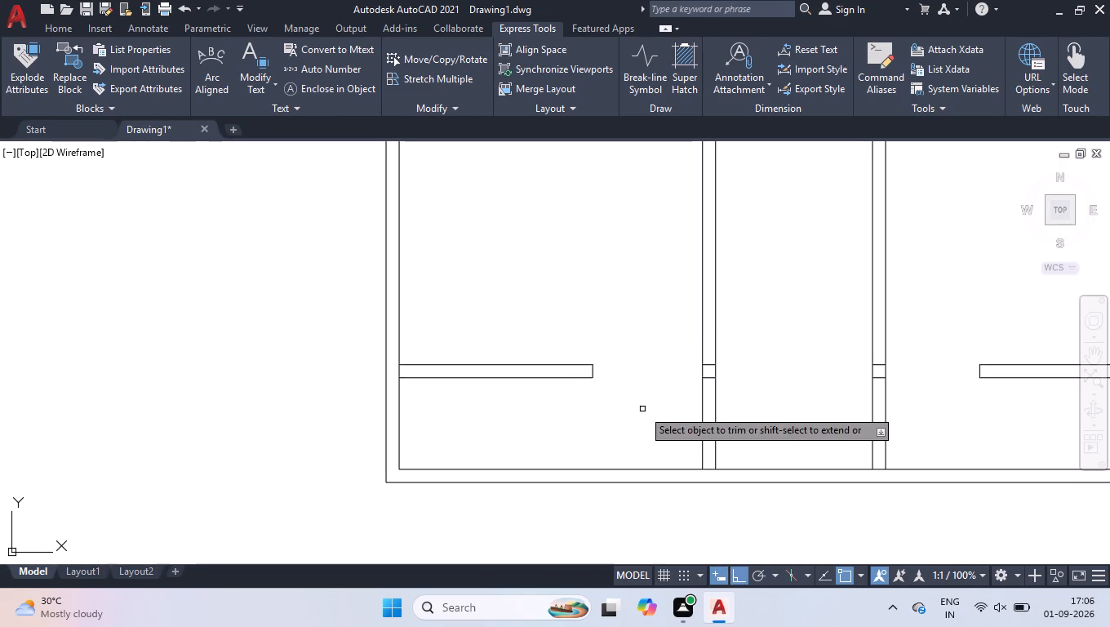
{"action": "key", "text": "space"}
{"action": "scroll", "coordinate": [649, 417], "scroll_direction": "down", "scroll_amount": 2}
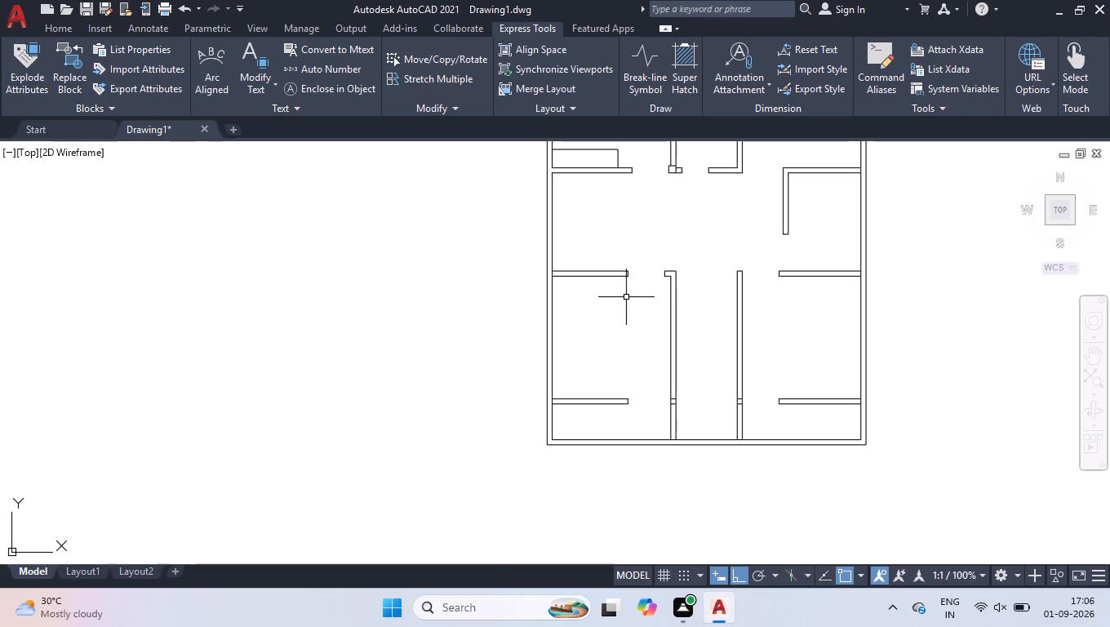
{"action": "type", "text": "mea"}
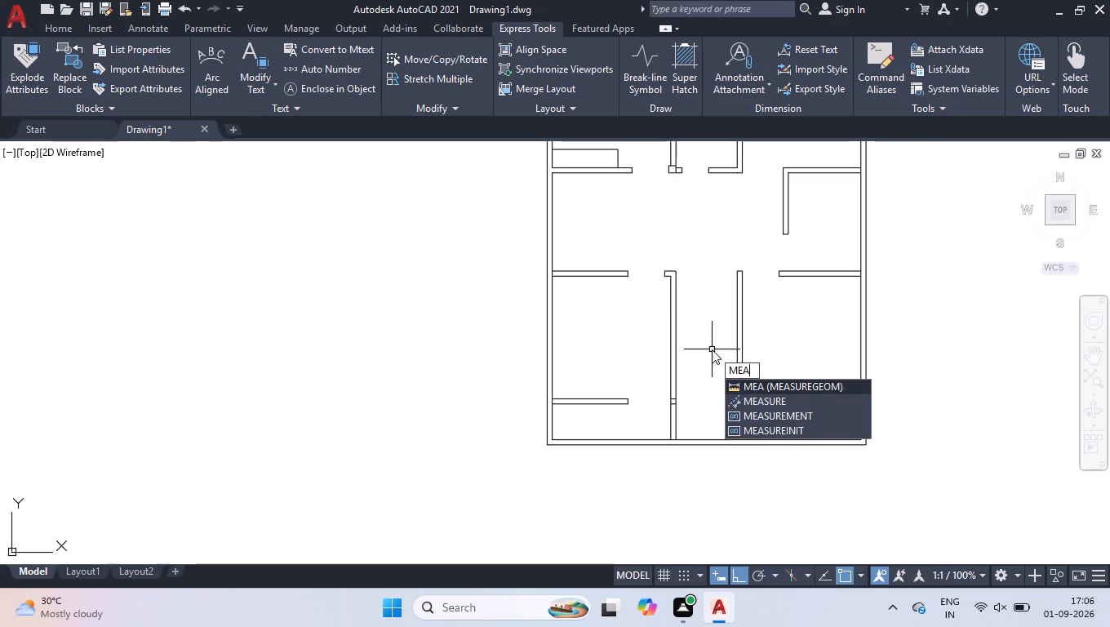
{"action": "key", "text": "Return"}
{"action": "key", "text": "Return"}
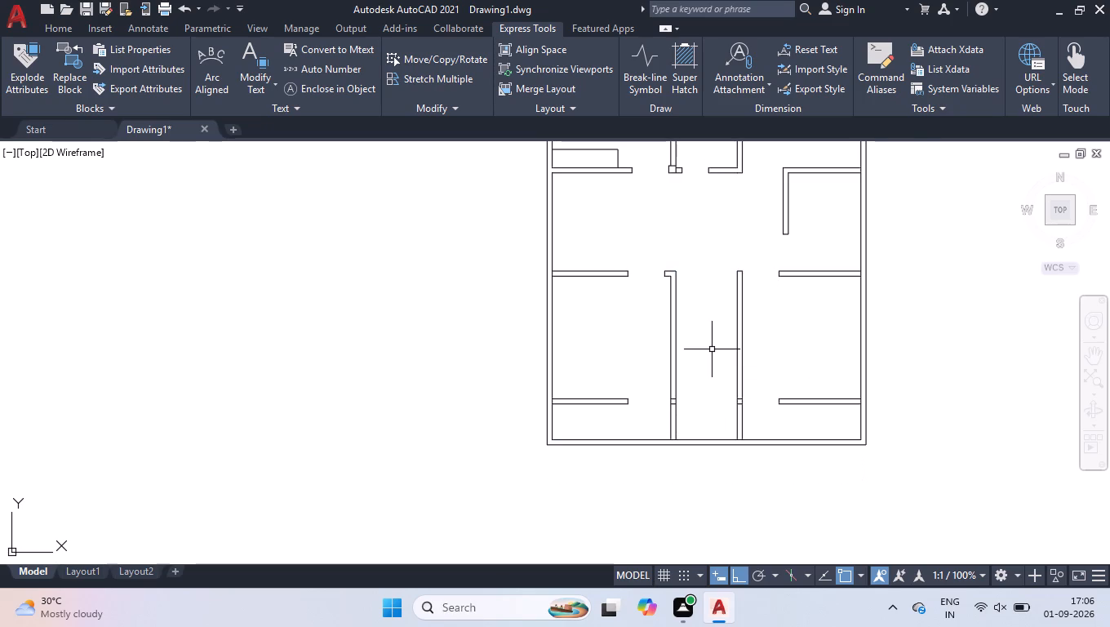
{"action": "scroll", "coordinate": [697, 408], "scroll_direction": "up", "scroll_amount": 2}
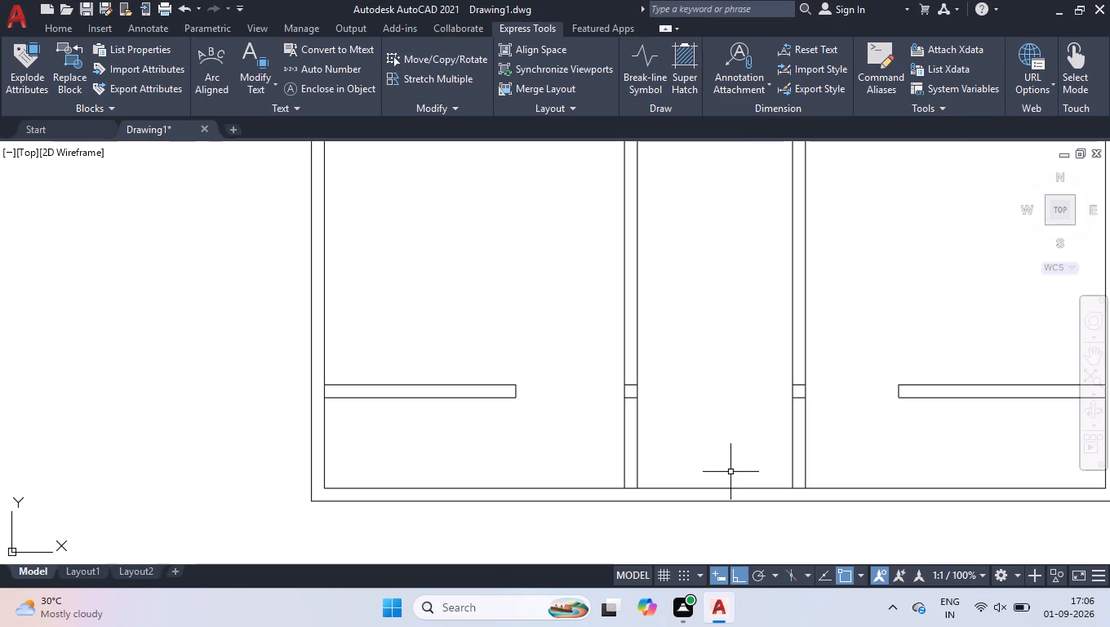
Break the outer wall's inner bottom line at the two inner faces of the middle bay's partitions.
{"action": "key", "text": "b"}
{"action": "key", "text": "r"}
{"action": "key", "text": "Down"}
{"action": "key", "text": "Return"}
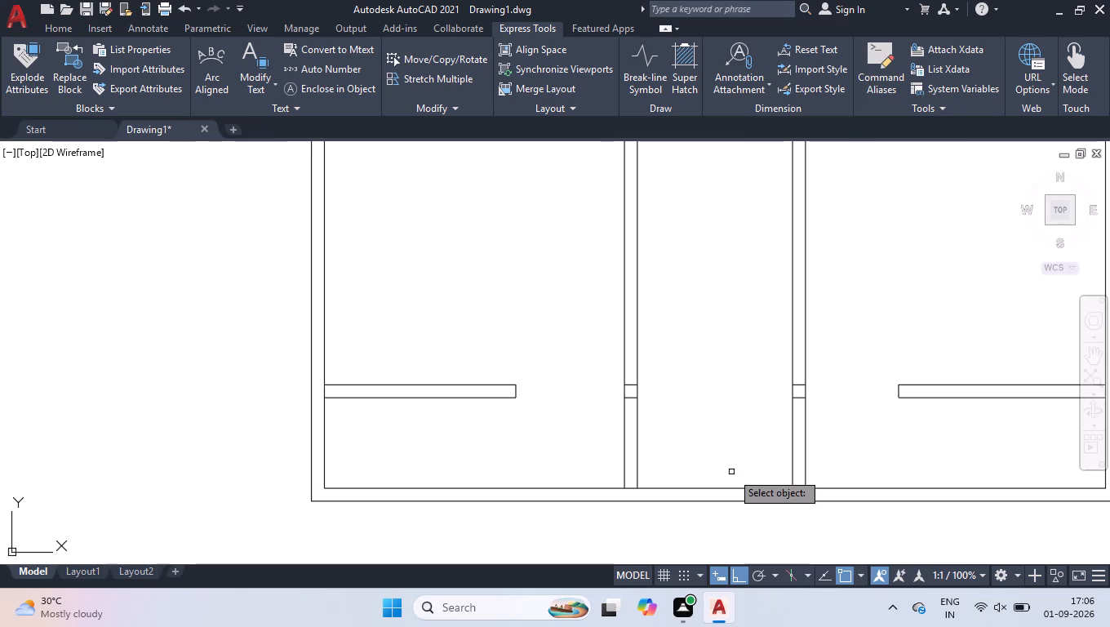
{"action": "left_click", "coordinate": [717, 488]}
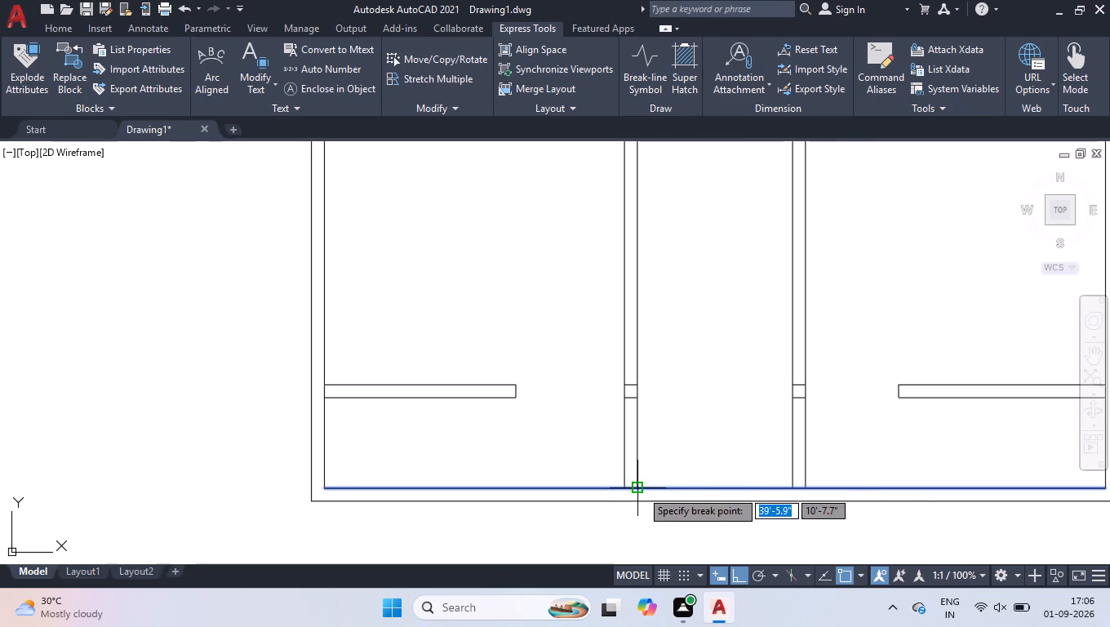
{"action": "left_click", "coordinate": [639, 486]}
{"action": "key", "text": "space"}
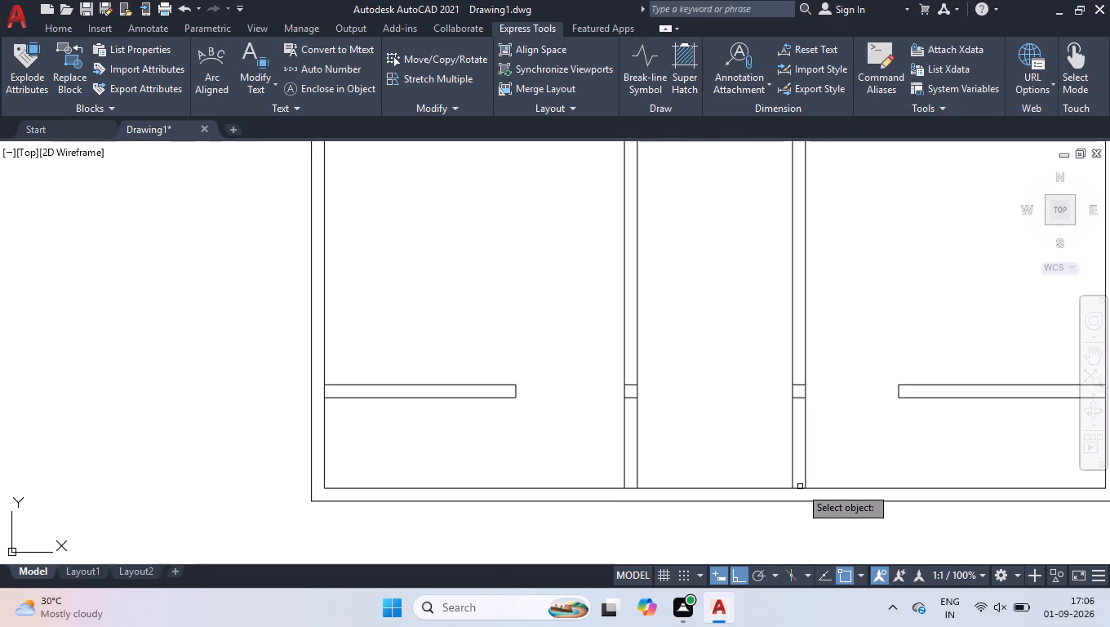
{"action": "left_click", "coordinate": [789, 487]}
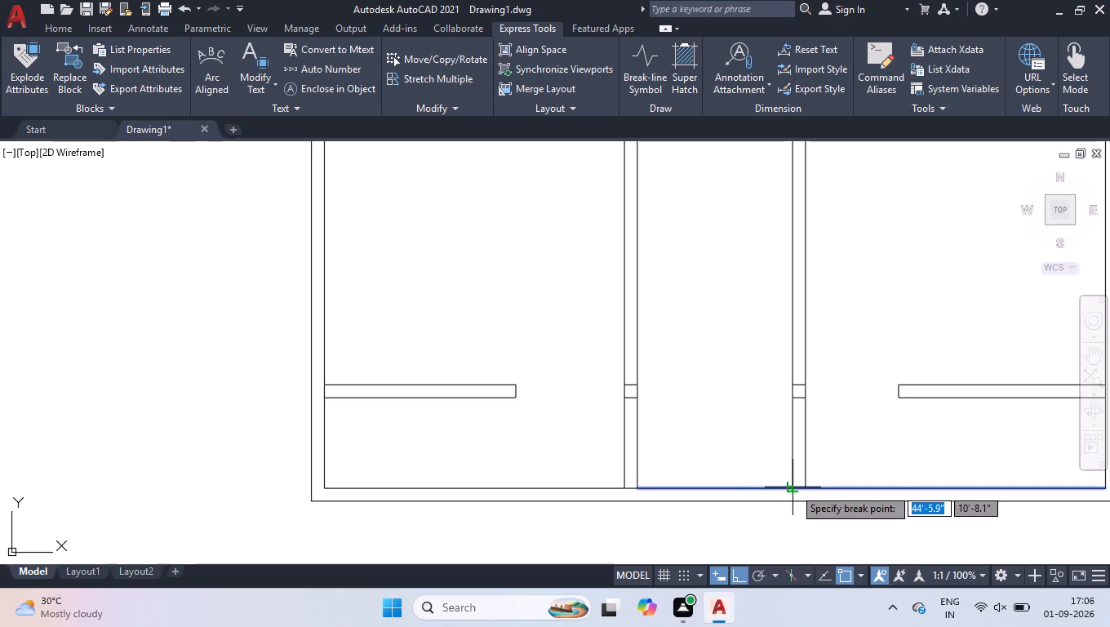
{"action": "left_click", "coordinate": [793, 487]}
Offset the middle bay's bottom wall segment upward by 3'4" between the two partitions.
{"action": "type", "text": "off"}
{"action": "key", "text": "Return"}
{"action": "type", "text": "3'4"}
{"action": "key", "text": "Return"}
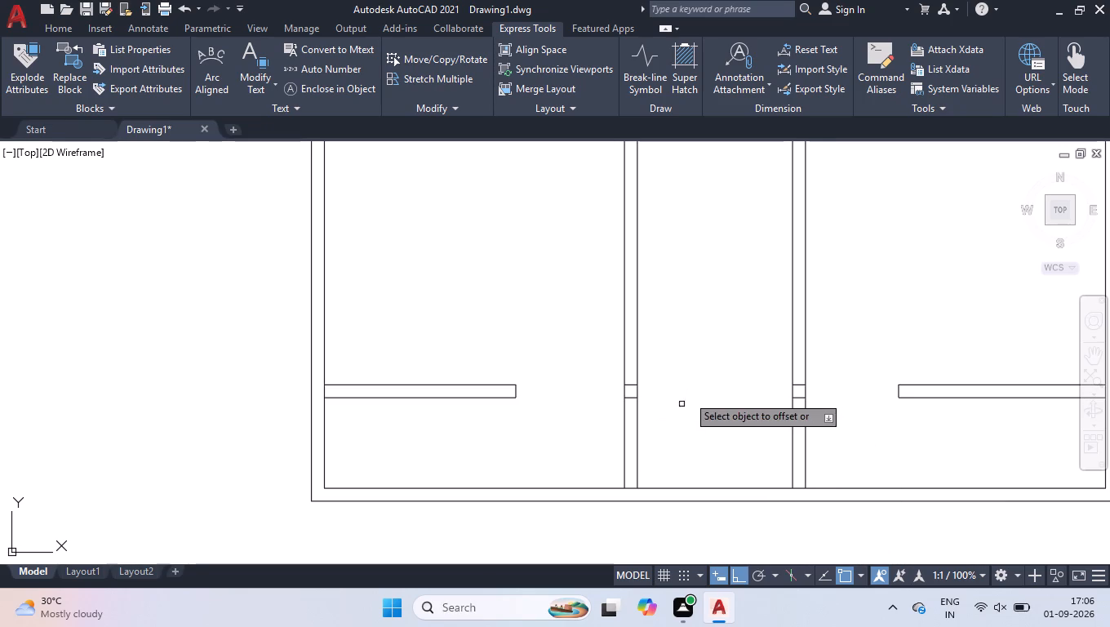
{"action": "left_click", "coordinate": [706, 487]}
{"action": "left_click", "coordinate": [701, 445]}
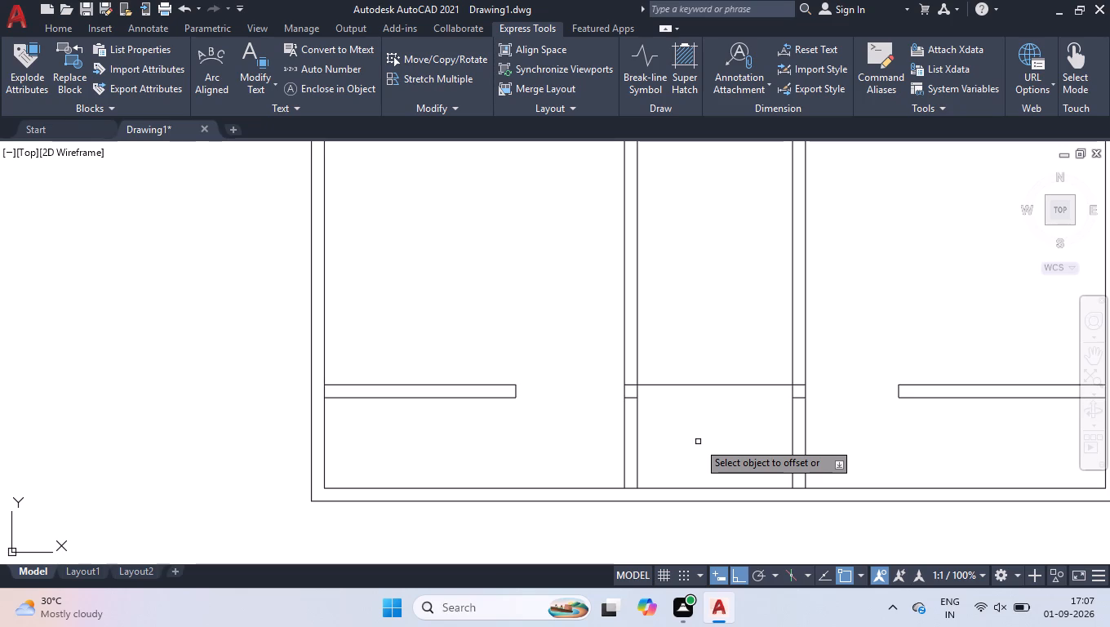
{"action": "key", "text": "Return"}
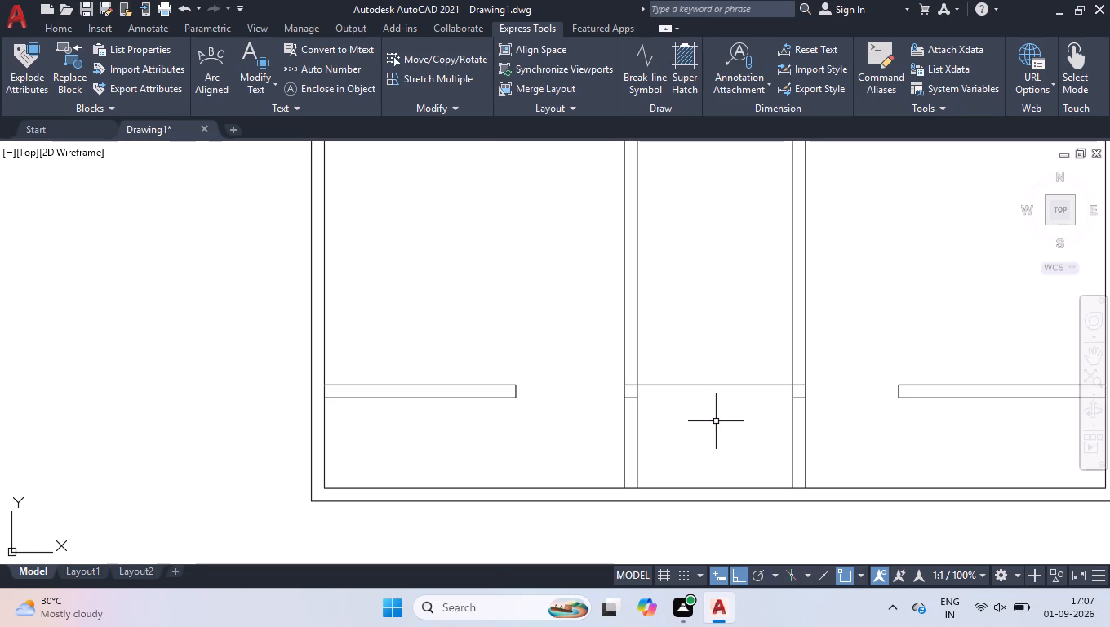
Offset the new line in the middle bay upward by 9'2" to mark the top of the stair flight.
{"action": "scroll", "coordinate": [718, 434], "scroll_direction": "down", "scroll_amount": 2}
{"action": "scroll", "coordinate": [731, 384], "scroll_direction": "up", "scroll_amount": 3}
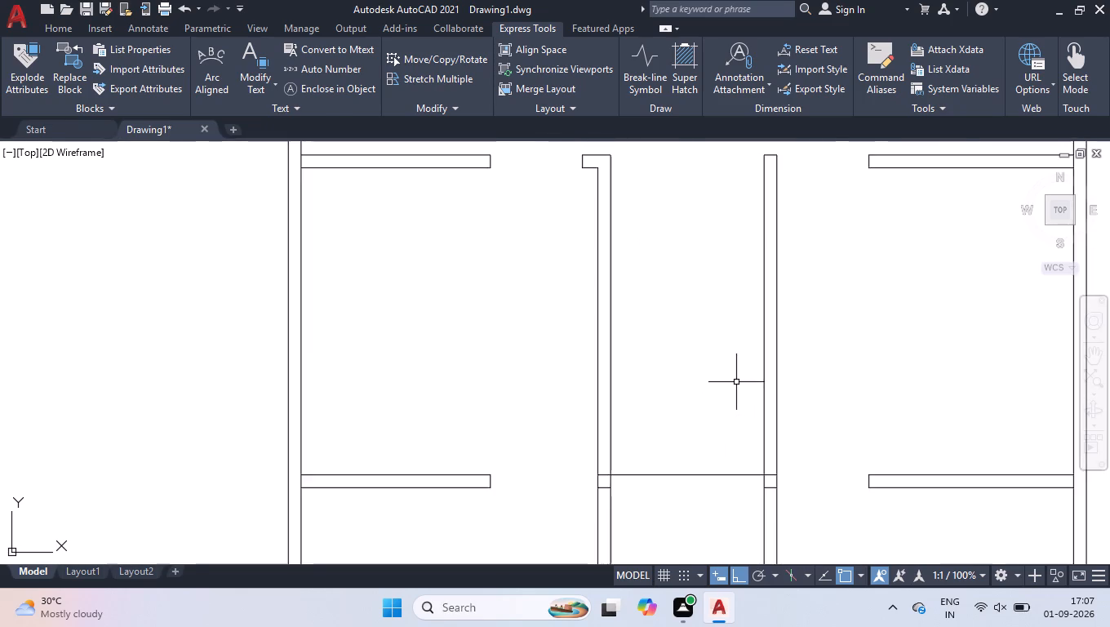
{"action": "scroll", "coordinate": [735, 394], "scroll_direction": "down", "scroll_amount": 2}
{"action": "key", "text": "space"}
{"action": "type", "text": "9'2"}
{"action": "key", "text": "Return"}
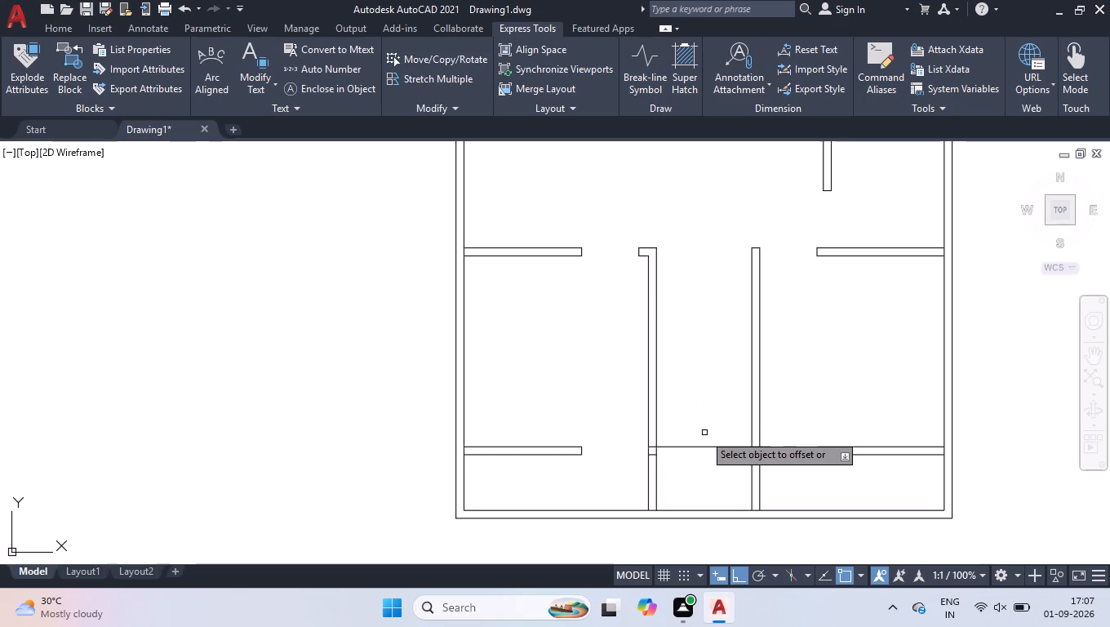
{"action": "left_click", "coordinate": [704, 446]}
{"action": "left_click", "coordinate": [712, 341]}
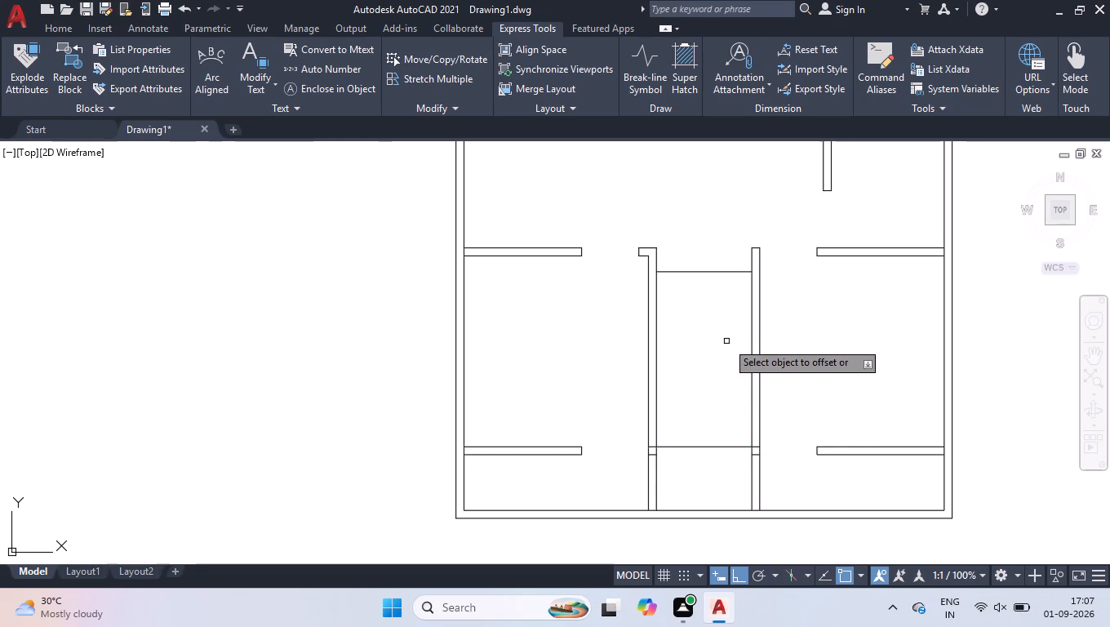
{"action": "key", "text": "Return"}
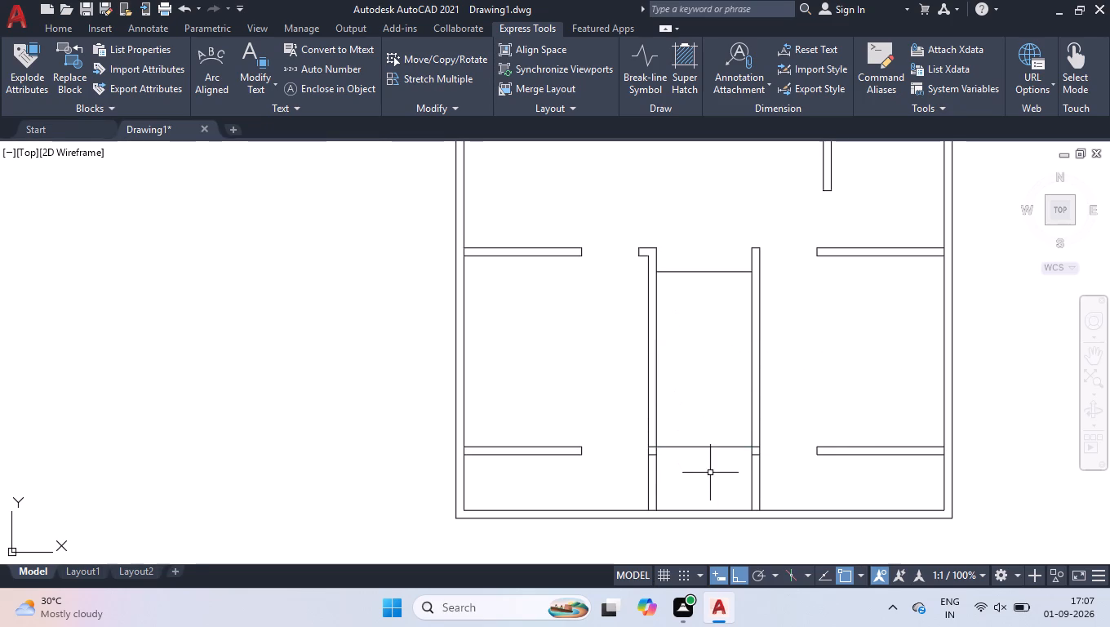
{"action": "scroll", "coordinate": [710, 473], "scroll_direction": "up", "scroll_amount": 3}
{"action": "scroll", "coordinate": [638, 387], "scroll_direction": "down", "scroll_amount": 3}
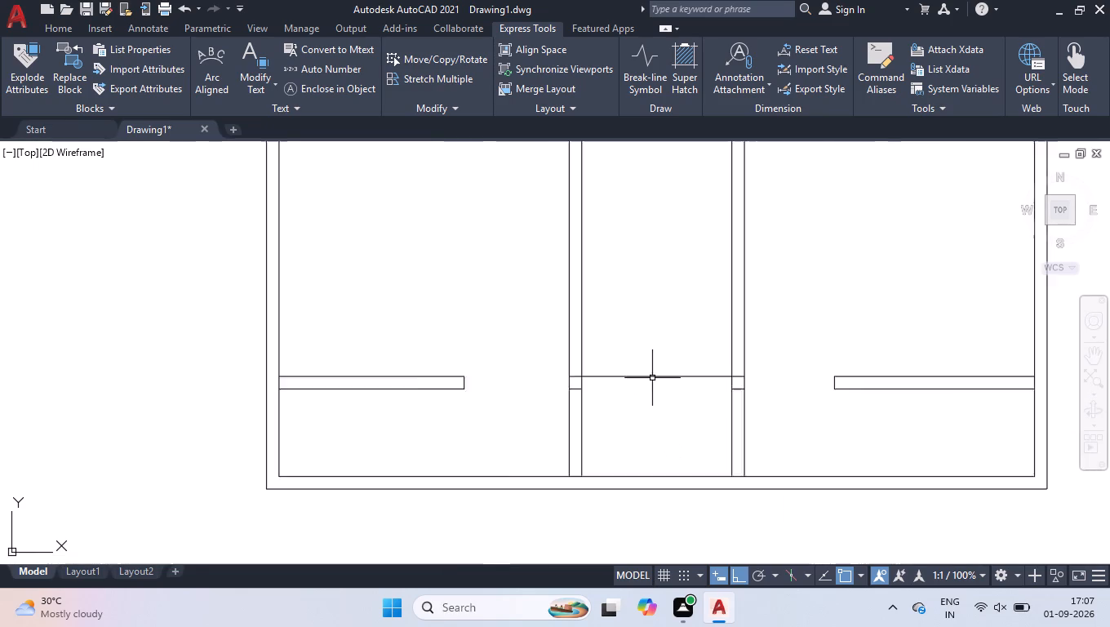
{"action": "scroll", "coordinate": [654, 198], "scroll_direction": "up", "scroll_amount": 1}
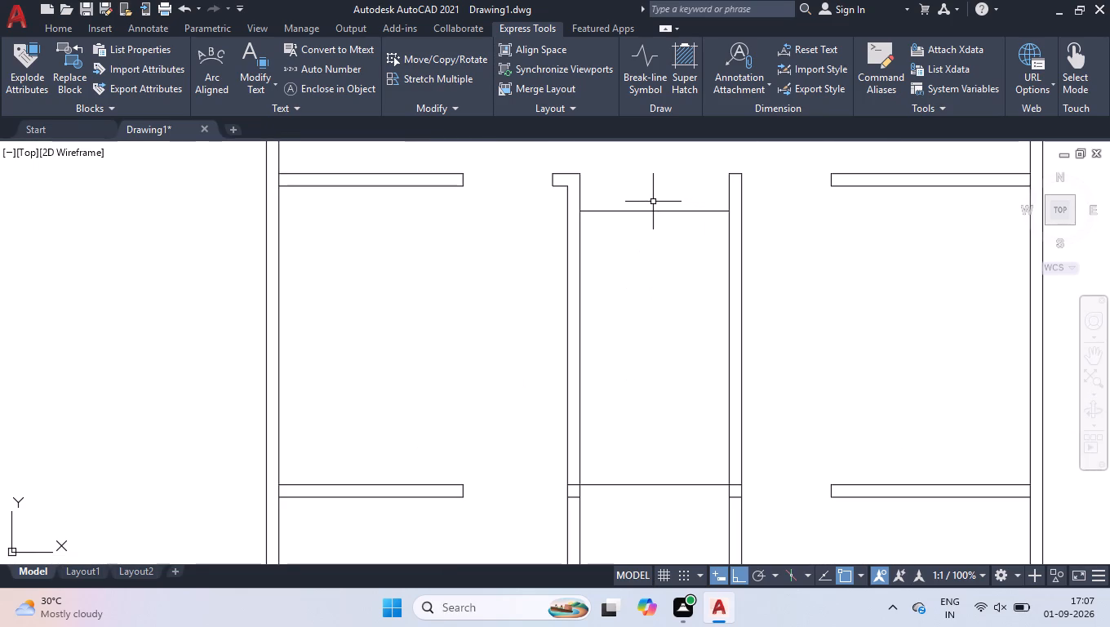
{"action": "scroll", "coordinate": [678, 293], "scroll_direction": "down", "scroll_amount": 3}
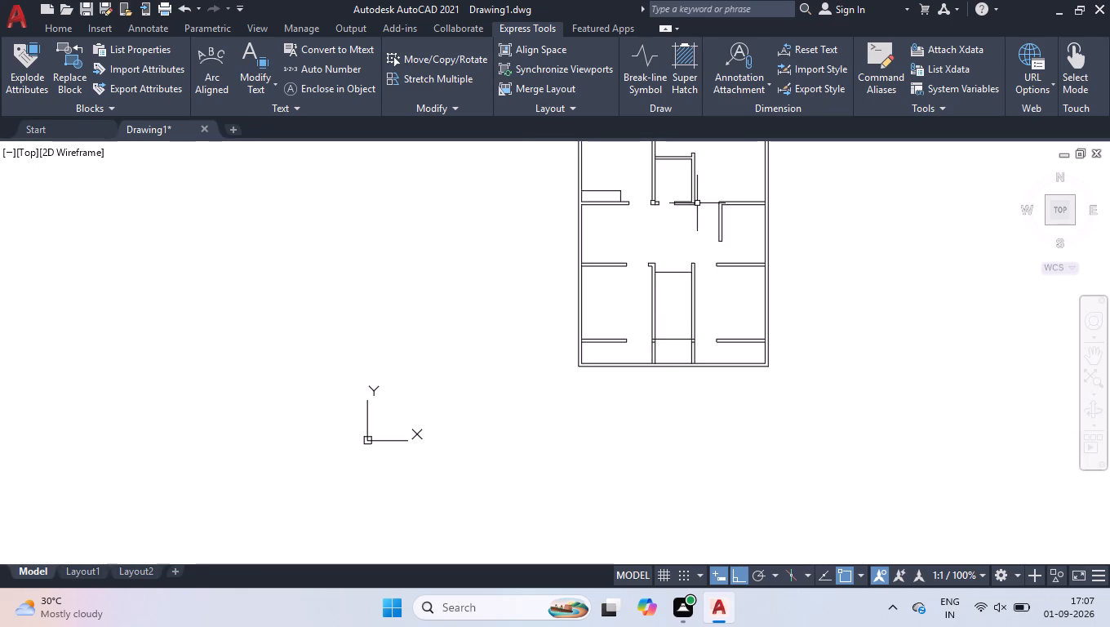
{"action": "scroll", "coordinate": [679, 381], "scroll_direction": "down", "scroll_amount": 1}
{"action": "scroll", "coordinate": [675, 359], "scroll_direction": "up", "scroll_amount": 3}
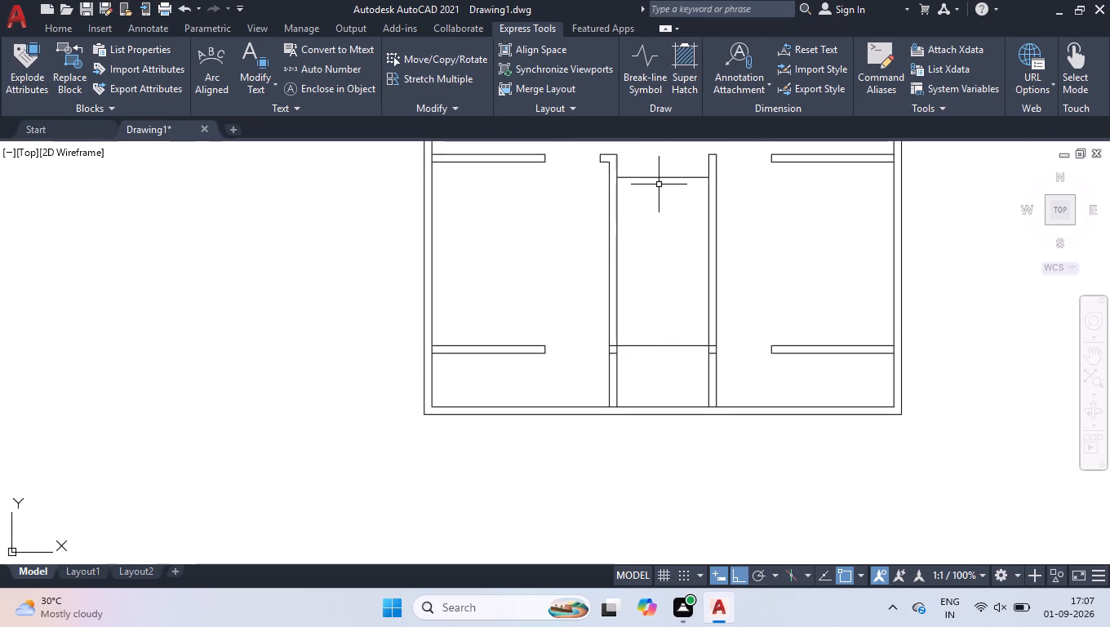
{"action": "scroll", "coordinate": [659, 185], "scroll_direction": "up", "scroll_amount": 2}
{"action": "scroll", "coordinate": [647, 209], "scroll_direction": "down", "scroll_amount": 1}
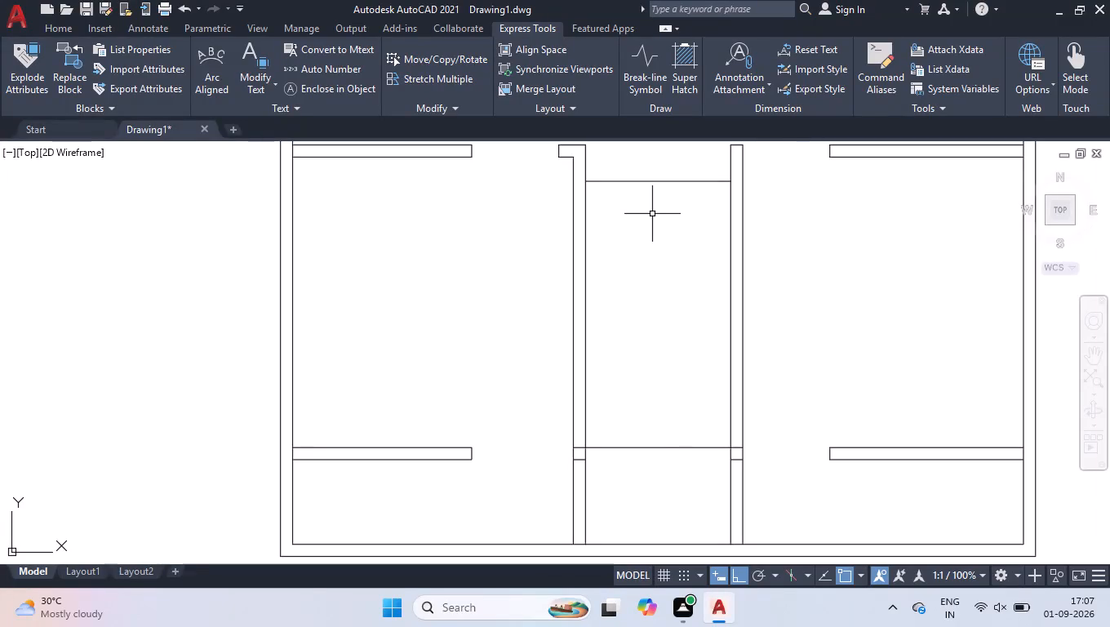
Copy the lower stair line as a 12-item array fitted up to the upper stair line to form the treads.
{"action": "left_click_drag", "start_coordinate": [670, 495], "coordinate": [672, 474]}
{"action": "left_click", "coordinate": [633, 370]}
{"action": "type", "text": "co"}
{"action": "key", "text": "Return"}
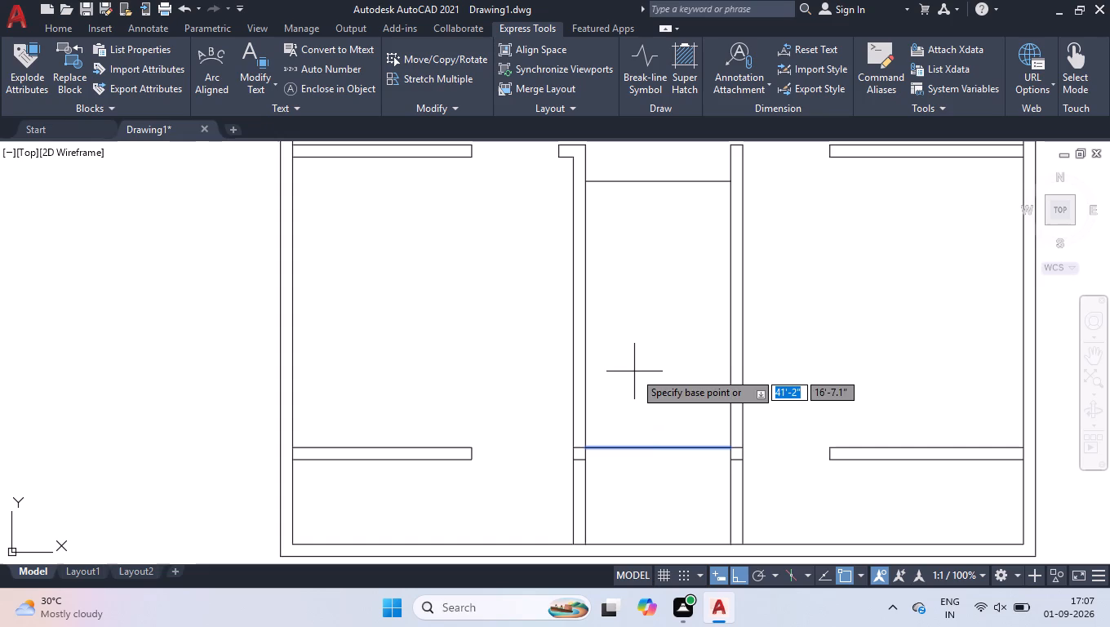
{"action": "left_click", "coordinate": [729, 447]}
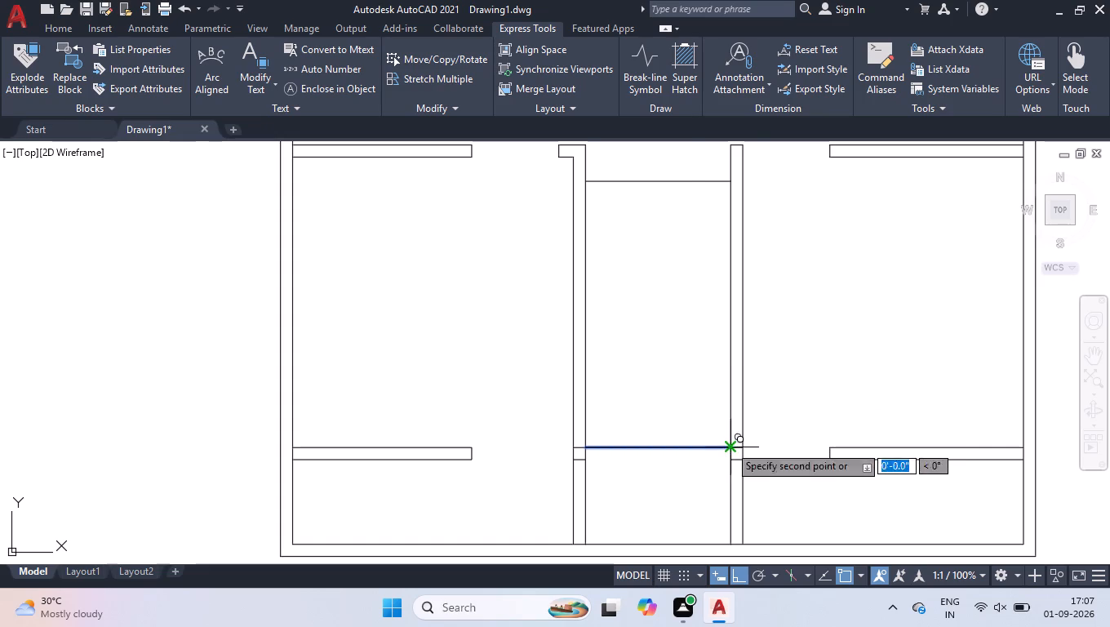
{"action": "type", "text": "ar"}
{"action": "key", "text": "Return"}
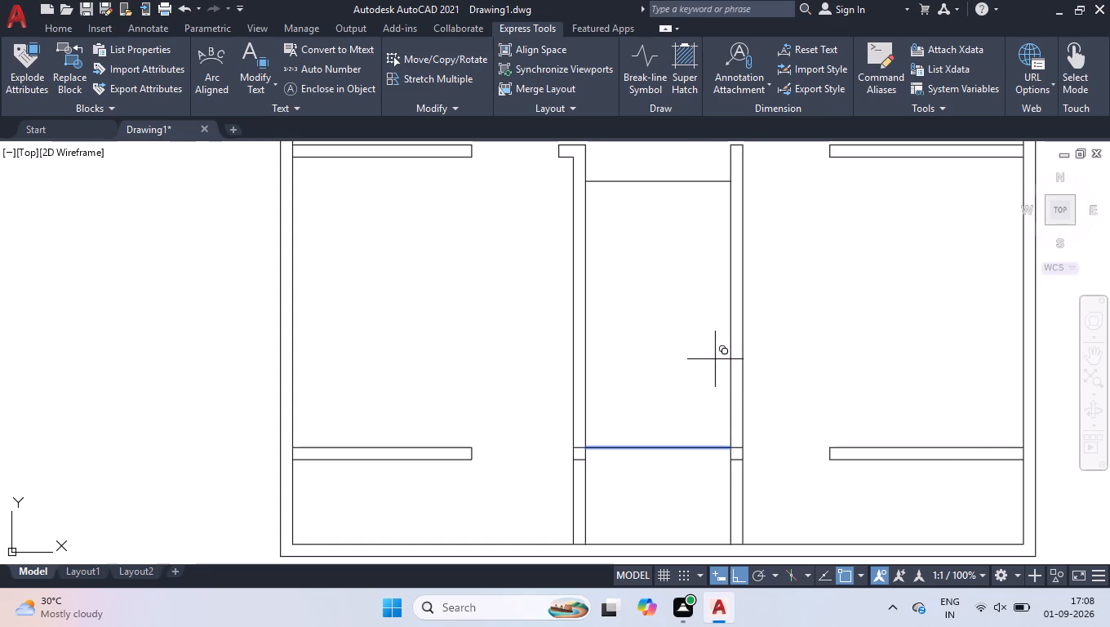
{"action": "type", "text": "12"}
{"action": "key", "text": "Return"}
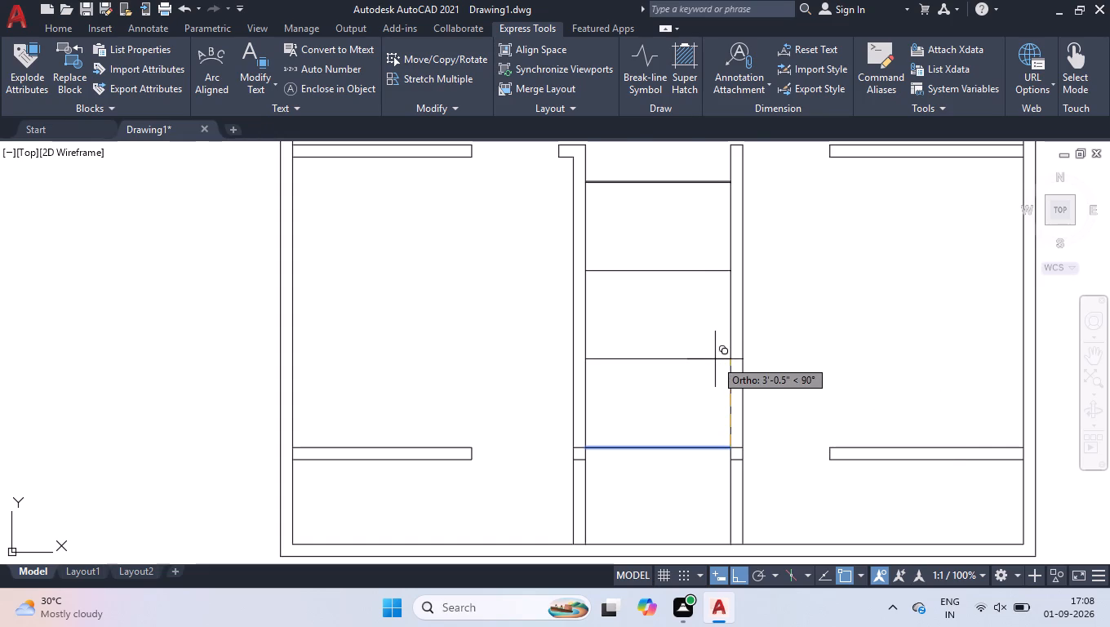
{"action": "key", "text": "f"}
{"action": "key", "text": "Return"}
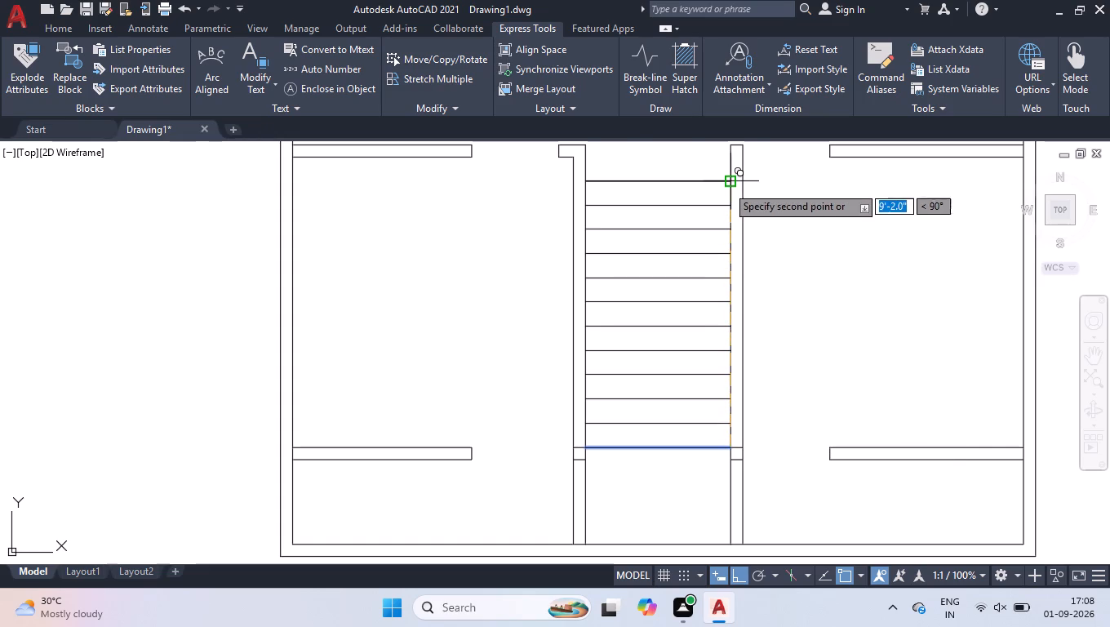
{"action": "left_click", "coordinate": [726, 183]}
{"action": "key", "text": "space"}
Delete the duplicate line overlapping the topmost tread line.
{"action": "left_click", "coordinate": [704, 181]}
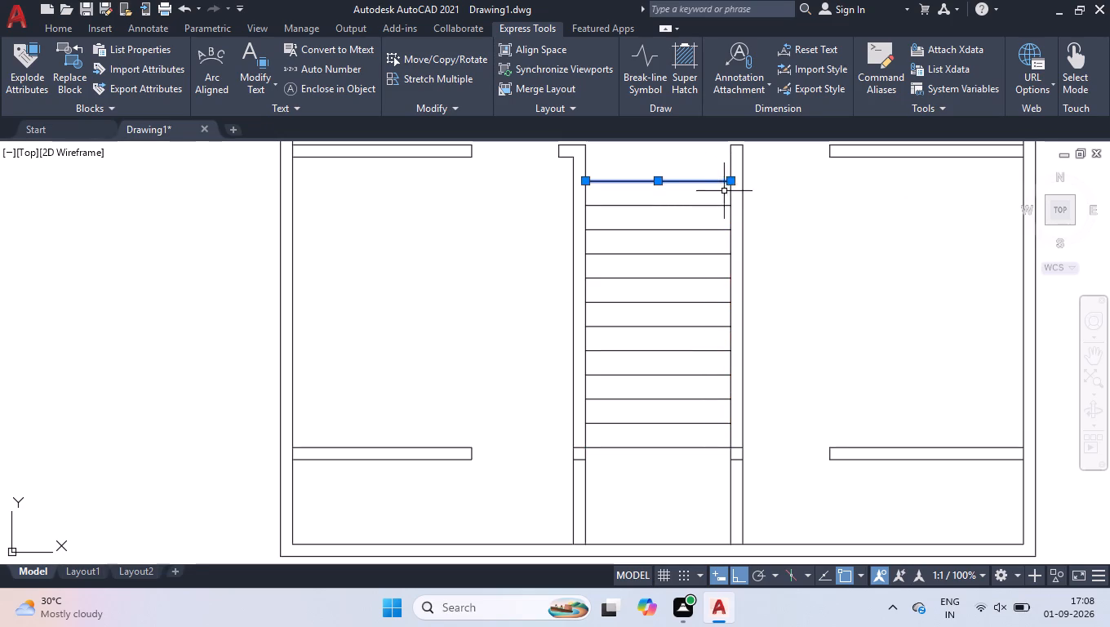
{"action": "key", "text": "Delete"}
Draw a vertical centre line through the stair from the bottom tread line's midpoint to the top tread line's midpoint.
{"action": "key", "text": "l"}
{"action": "key", "text": "Return"}
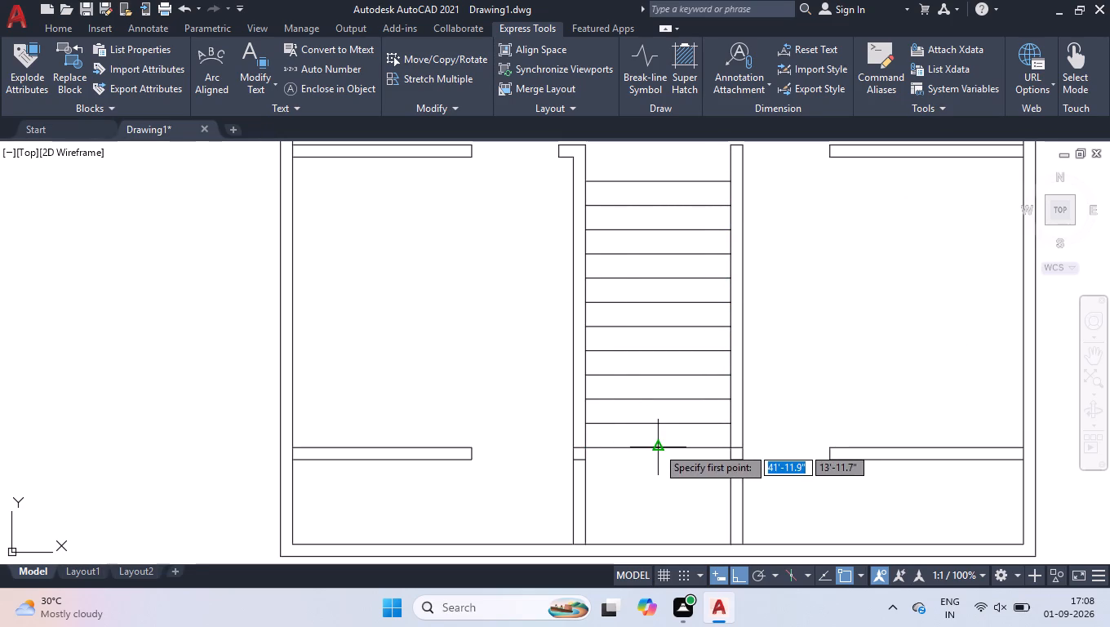
{"action": "left_click_drag", "start_coordinate": [659, 447], "coordinate": [659, 439]}
{"action": "left_click", "coordinate": [655, 181]}
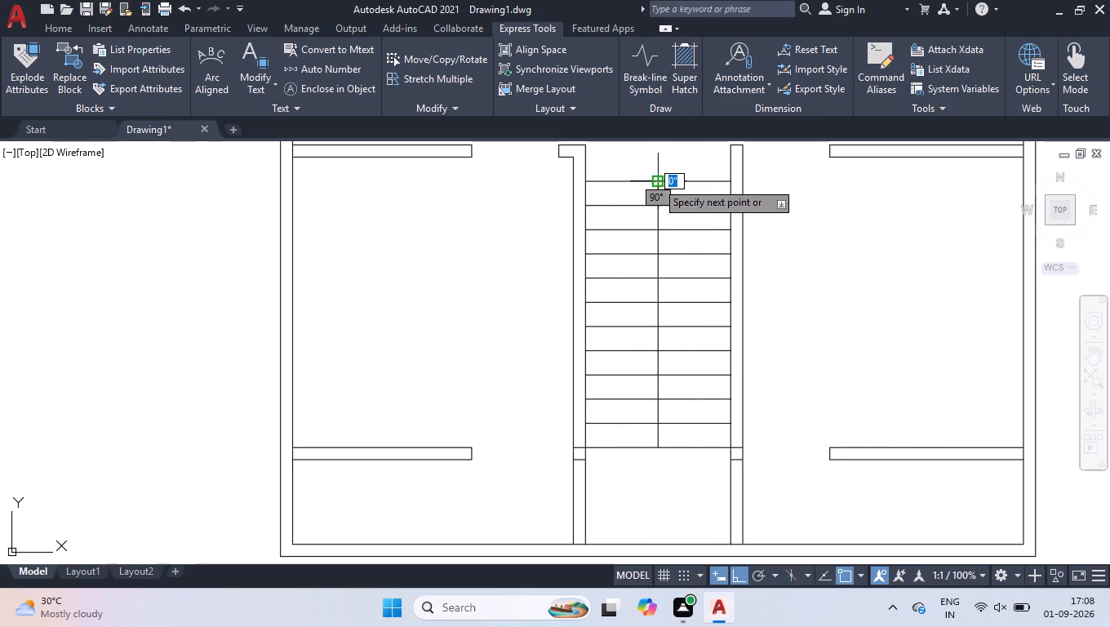
{"action": "key", "text": "space"}
Offset the stair's centre line by 1" to both sides.
{"action": "left_click", "coordinate": [657, 193]}
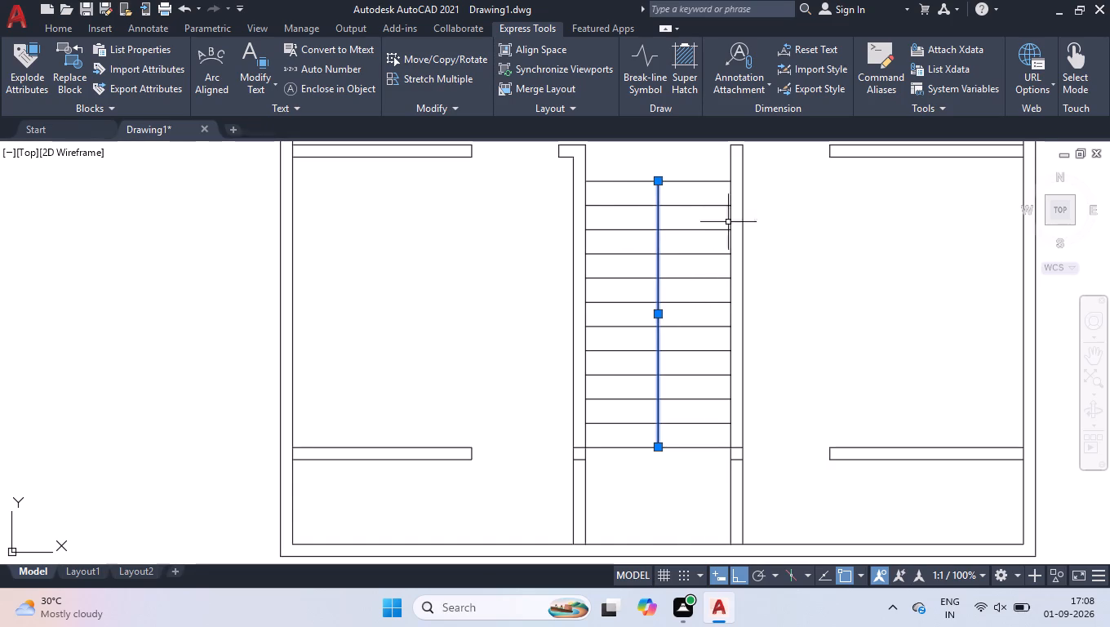
{"action": "type", "text": "off"}
{"action": "key", "text": "Return"}
{"action": "key", "text": "1"}
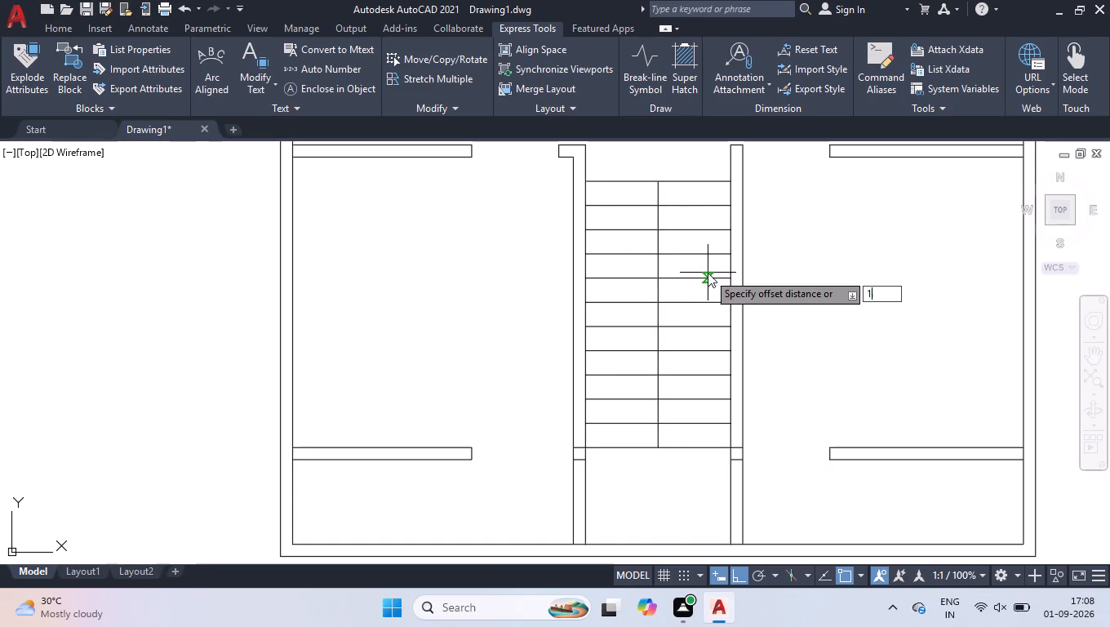
{"action": "key", "text": "Return"}
{"action": "left_click", "coordinate": [704, 291]}
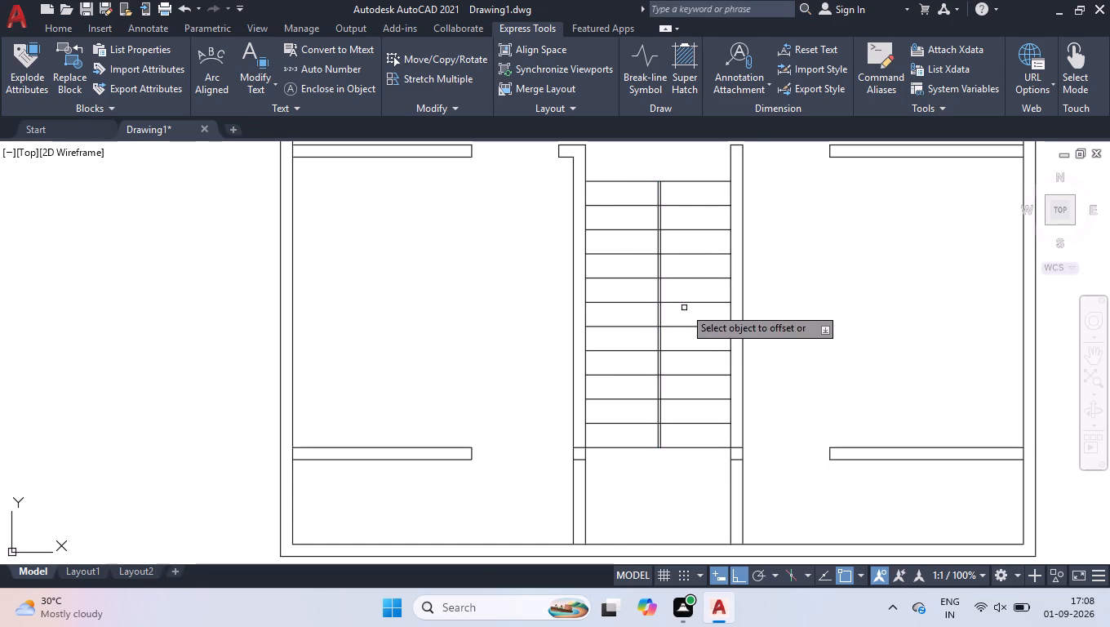
{"action": "left_click", "coordinate": [657, 296]}
{"action": "left_click", "coordinate": [633, 304]}
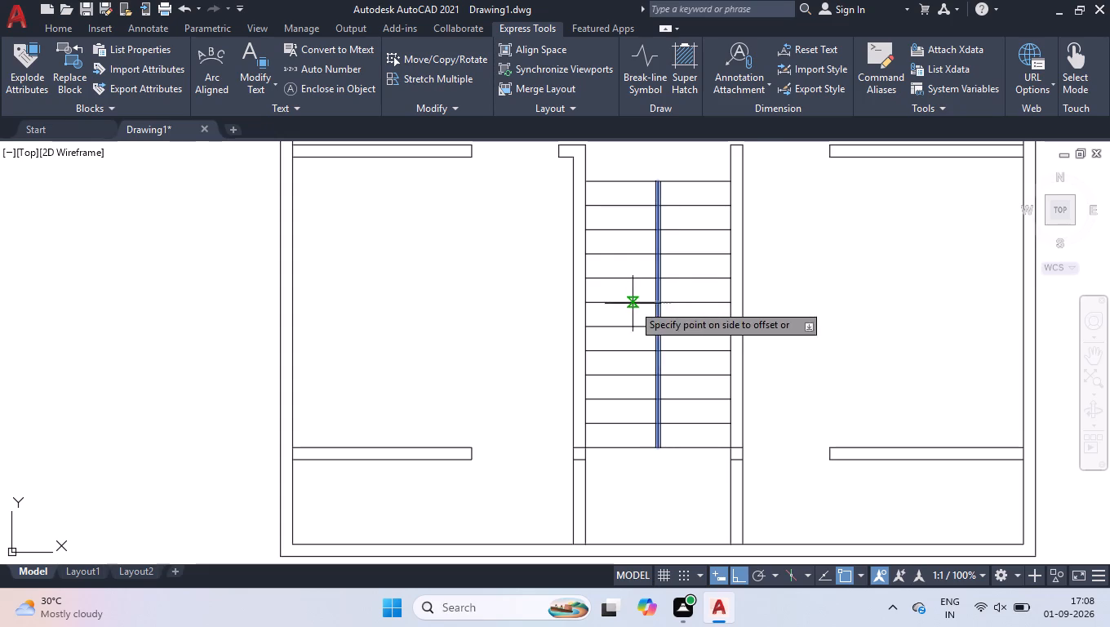
{"action": "key", "text": "space"}
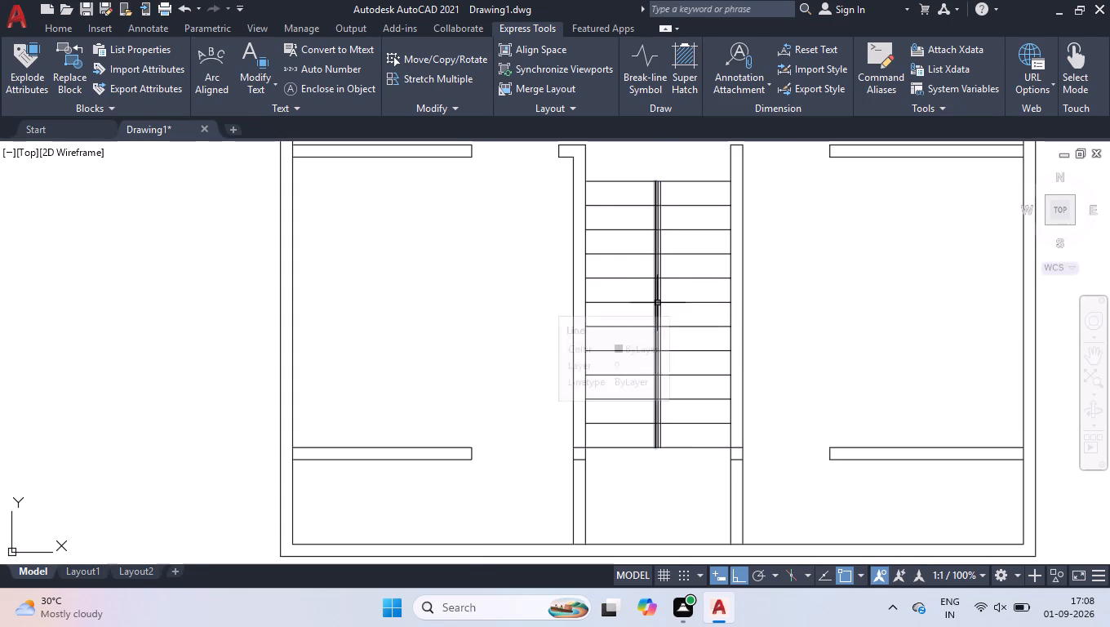
Delete the original centre line between the two offset stair divider lines.
{"action": "scroll", "coordinate": [659, 302], "scroll_direction": "up", "scroll_amount": 2}
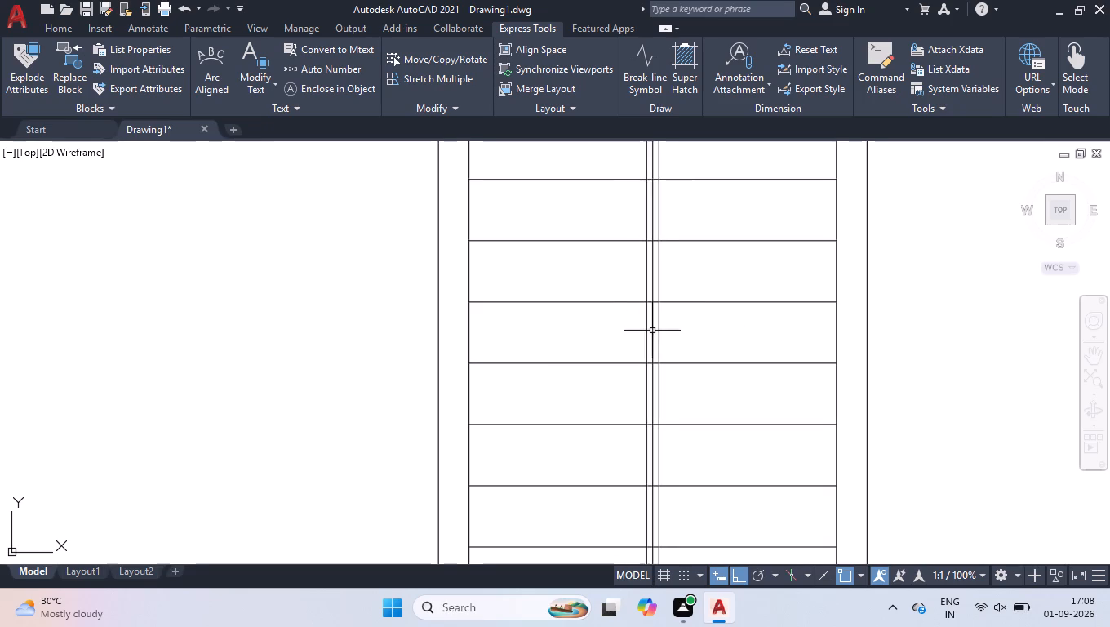
{"action": "left_click", "coordinate": [654, 331]}
{"action": "key", "text": "Delete"}
Fillet the lower ends of the two parallel stair divider lines to close them with a rounded end.
{"action": "scroll", "coordinate": [672, 339], "scroll_direction": "down", "scroll_amount": 4}
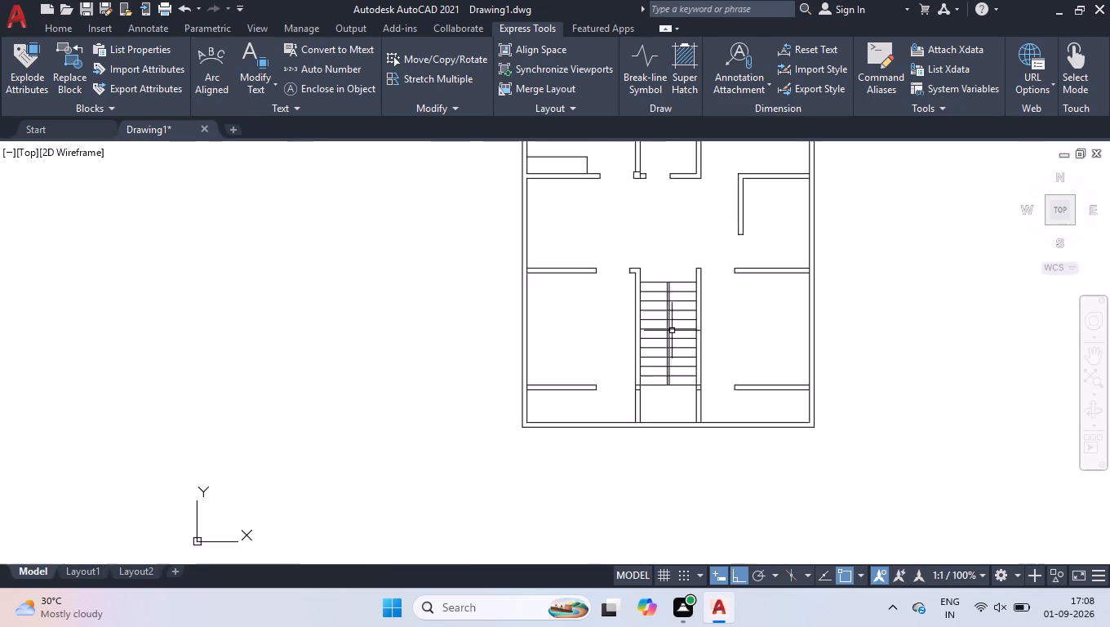
{"action": "scroll", "coordinate": [669, 339], "scroll_direction": "up", "scroll_amount": 2}
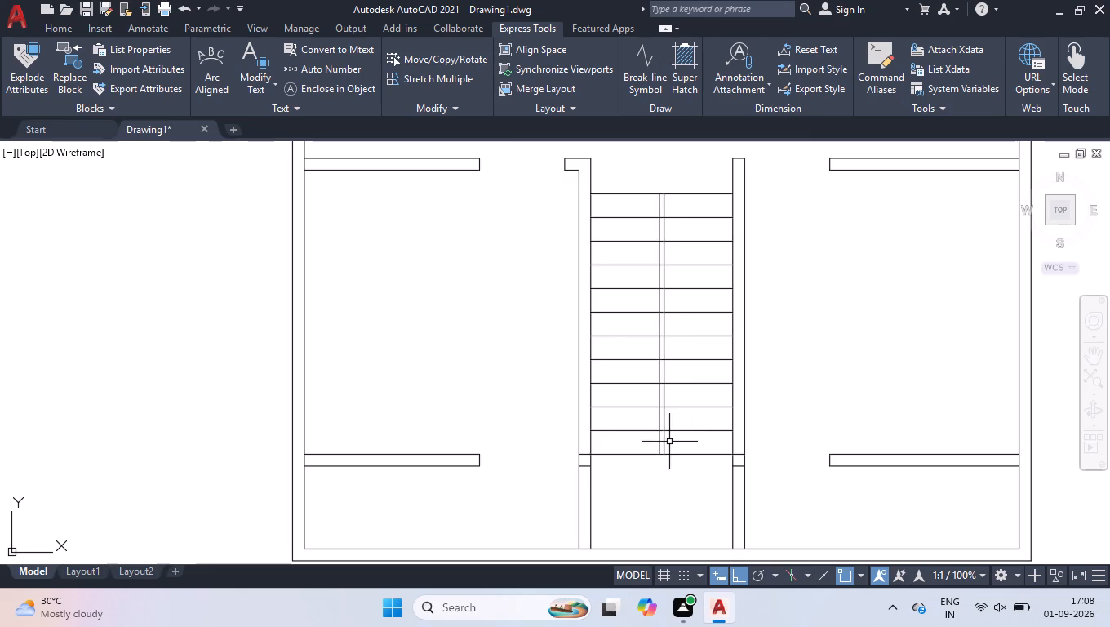
{"action": "scroll", "coordinate": [697, 483], "scroll_direction": "up", "scroll_amount": 1}
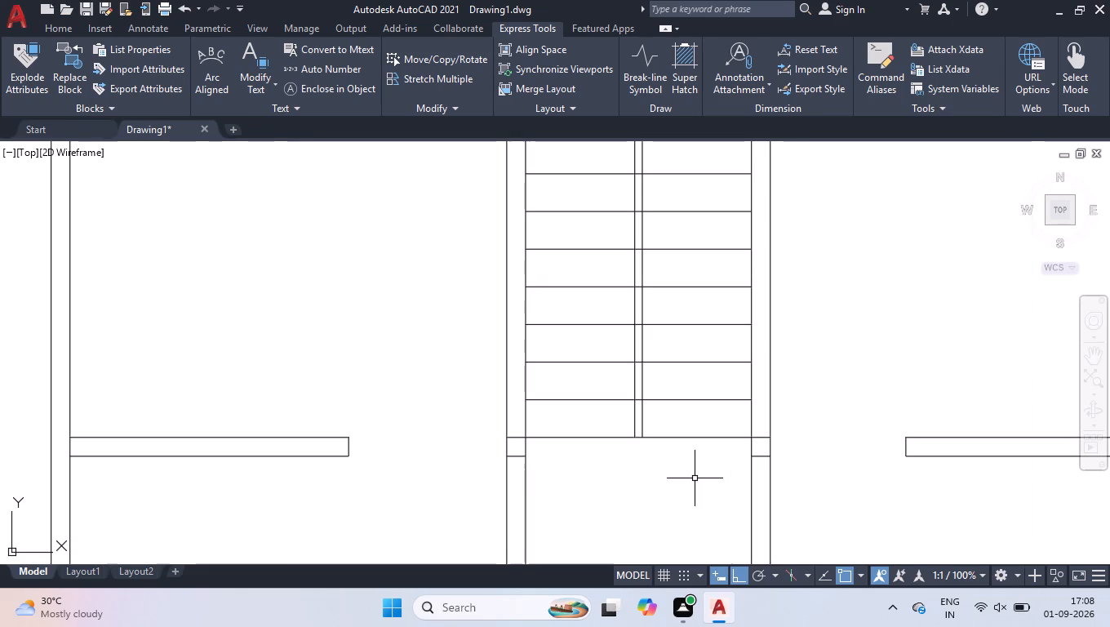
{"action": "key", "text": "f"}
{"action": "key", "text": "Return"}
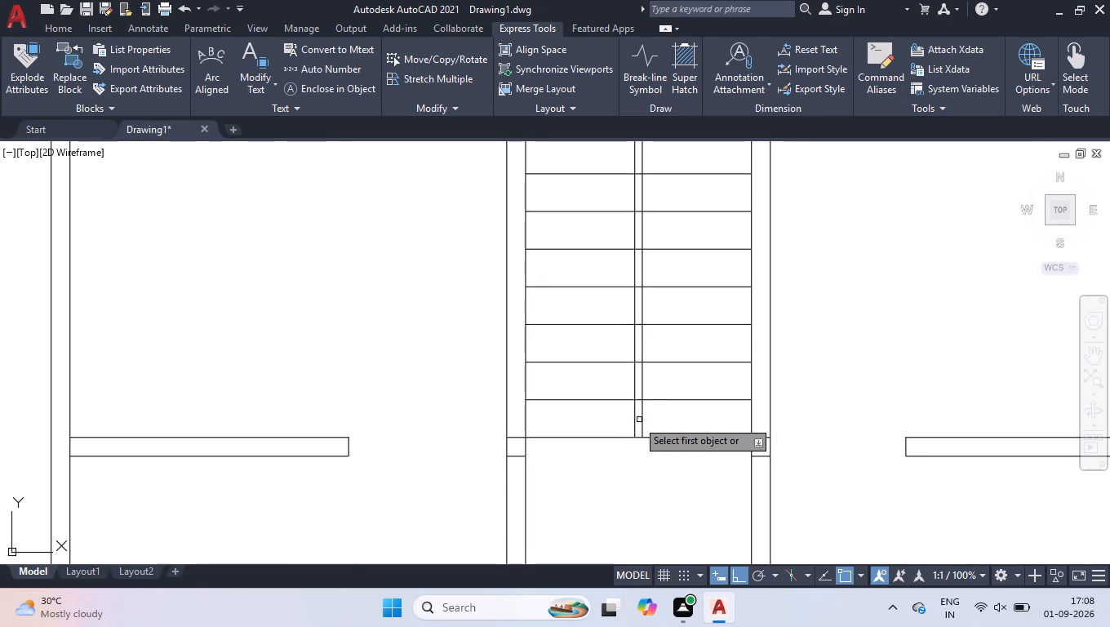
{"action": "scroll", "coordinate": [637, 420], "scroll_direction": "up", "scroll_amount": 2}
{"action": "left_click", "coordinate": [628, 433]}
{"action": "left_click", "coordinate": [646, 430]}
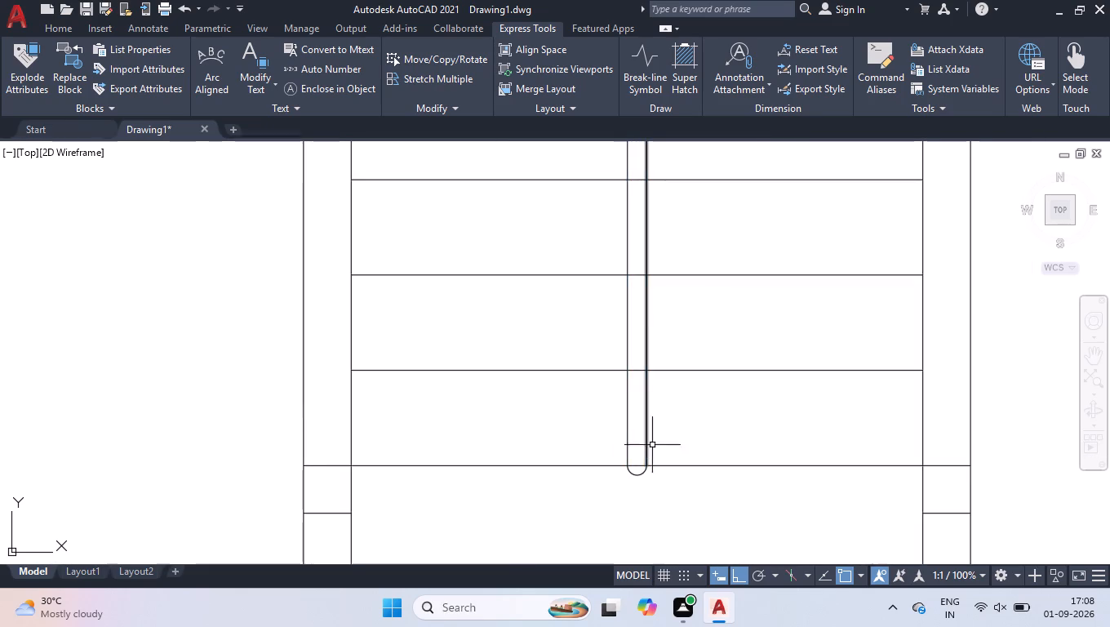
Fillet the upper ends of the two parallel stair divider lines to close them with a rounded end.
{"action": "scroll", "coordinate": [656, 465], "scroll_direction": "down", "scroll_amount": 3}
{"action": "scroll", "coordinate": [643, 212], "scroll_direction": "up", "scroll_amount": 3}
{"action": "key", "text": "space"}
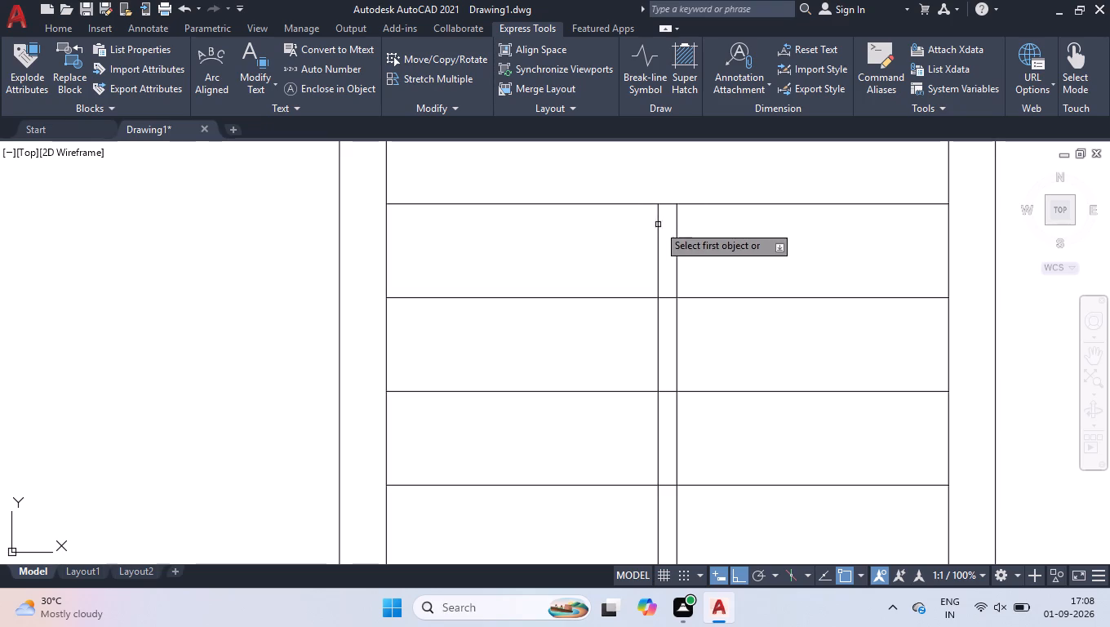
{"action": "left_click", "coordinate": [657, 227]}
{"action": "left_click", "coordinate": [678, 223]}
{"action": "scroll", "coordinate": [718, 247], "scroll_direction": "down", "scroll_amount": 2}
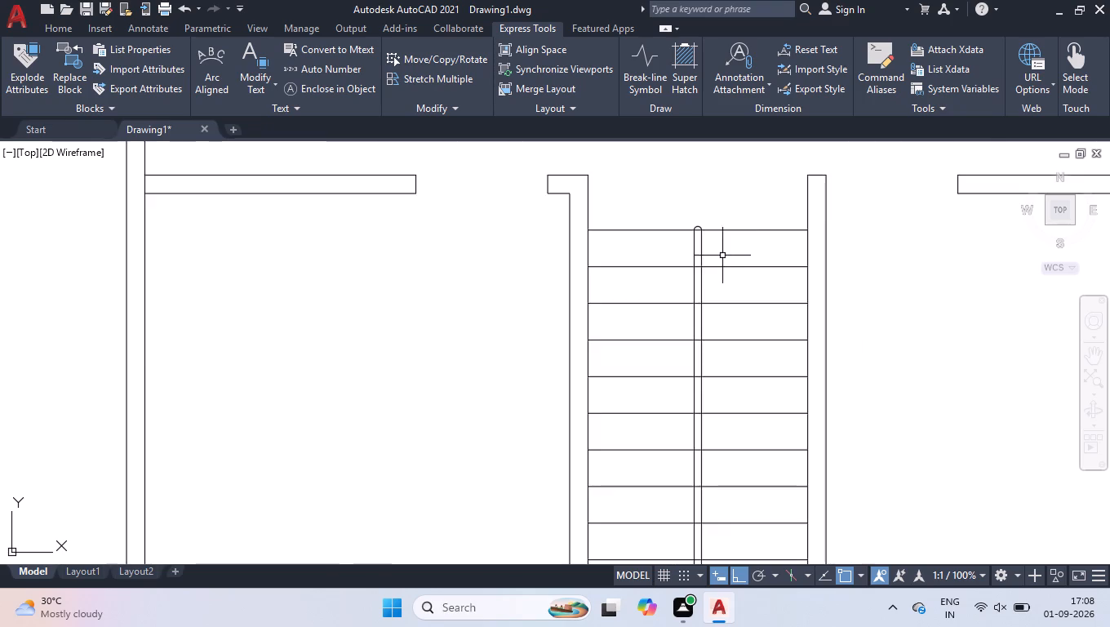
Look over the whole floor plan, from the staircase and lower rooms to the upper rooms and outer walls.
{"action": "scroll", "coordinate": [735, 238], "scroll_direction": "down", "scroll_amount": 2}
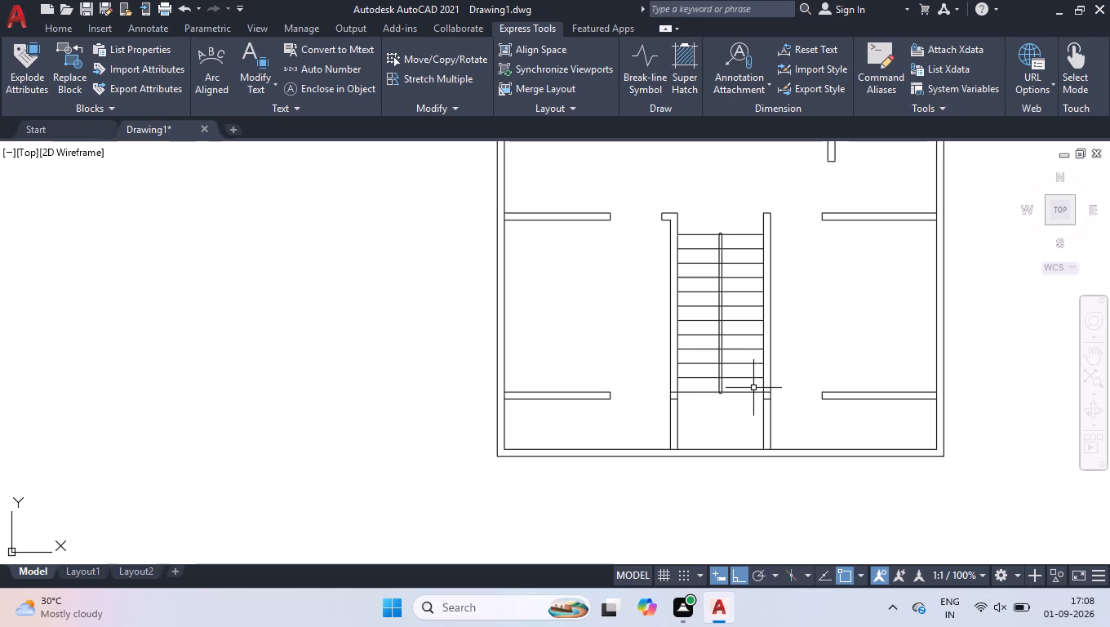
{"action": "scroll", "coordinate": [761, 373], "scroll_direction": "down", "scroll_amount": 1}
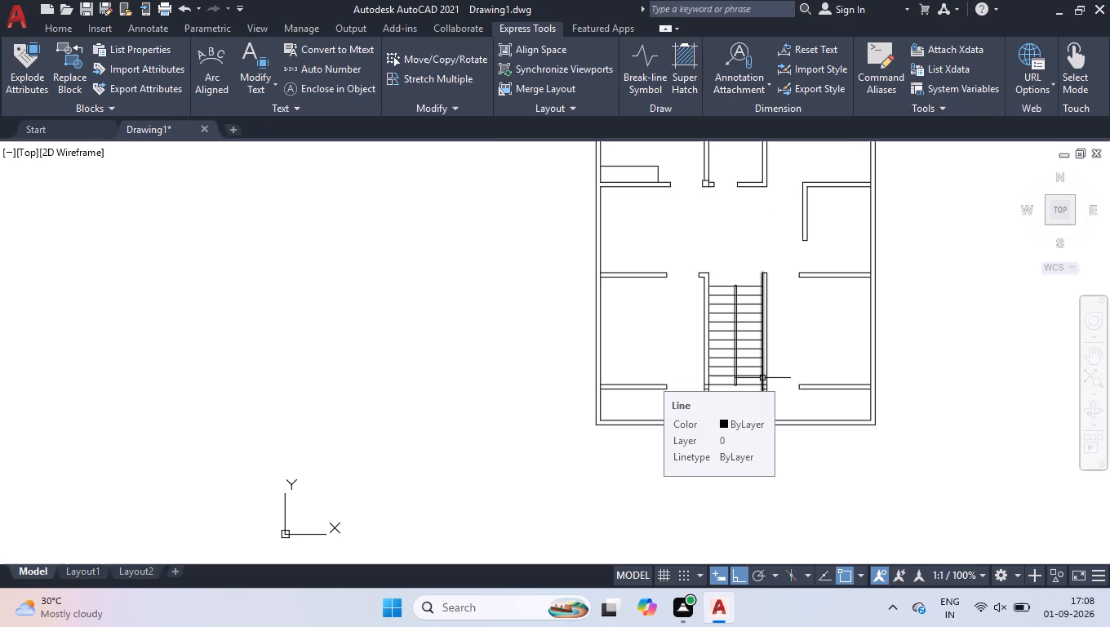
{"action": "scroll", "coordinate": [888, 389], "scroll_direction": "up", "scroll_amount": 2}
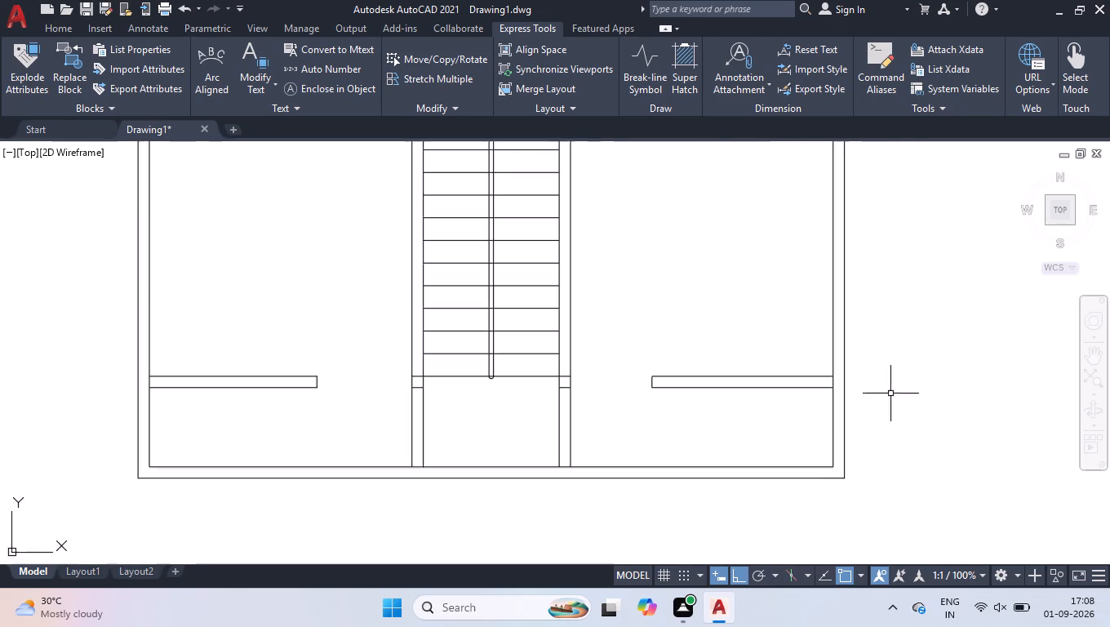
{"action": "scroll", "coordinate": [890, 394], "scroll_direction": "up", "scroll_amount": 1}
{"action": "scroll", "coordinate": [805, 347], "scroll_direction": "down", "scroll_amount": 4}
{"action": "scroll", "coordinate": [721, 215], "scroll_direction": "up", "scroll_amount": 2}
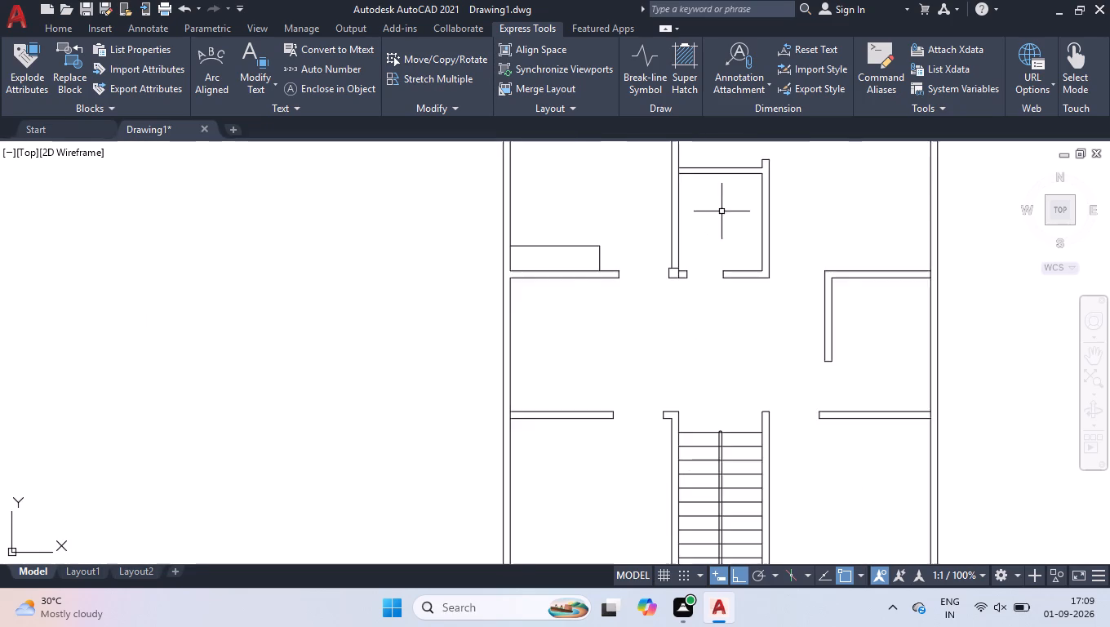
{"action": "scroll", "coordinate": [671, 292], "scroll_direction": "up", "scroll_amount": 2}
{"action": "scroll", "coordinate": [423, 335], "scroll_direction": "down", "scroll_amount": 2}
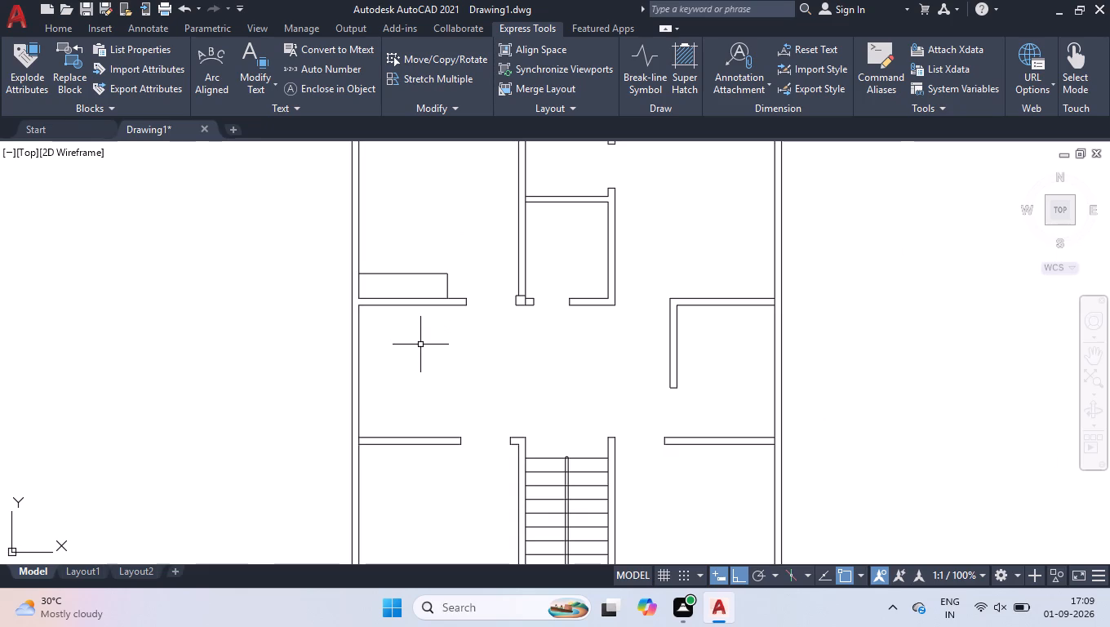
{"action": "scroll", "coordinate": [486, 382], "scroll_direction": "down", "scroll_amount": 1}
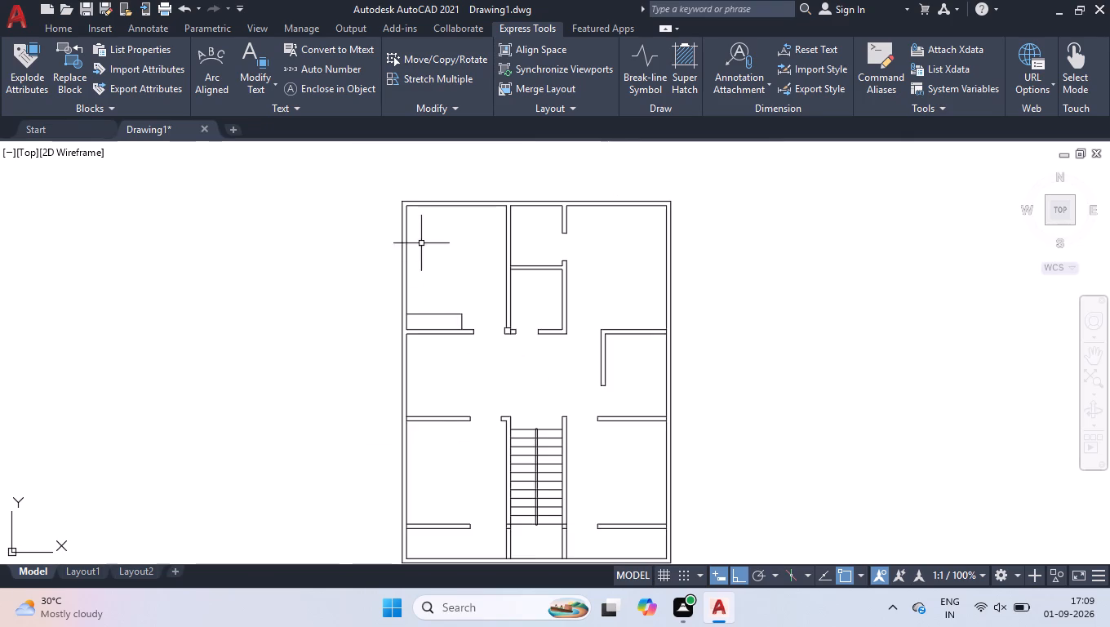
Draw a 7" by 7" square column at the outline's upper-left outer corner, using three 7" lines inward from the corner.
{"action": "scroll", "coordinate": [418, 190], "scroll_direction": "up", "scroll_amount": 3}
{"action": "scroll", "coordinate": [373, 303], "scroll_direction": "up", "scroll_amount": 1}
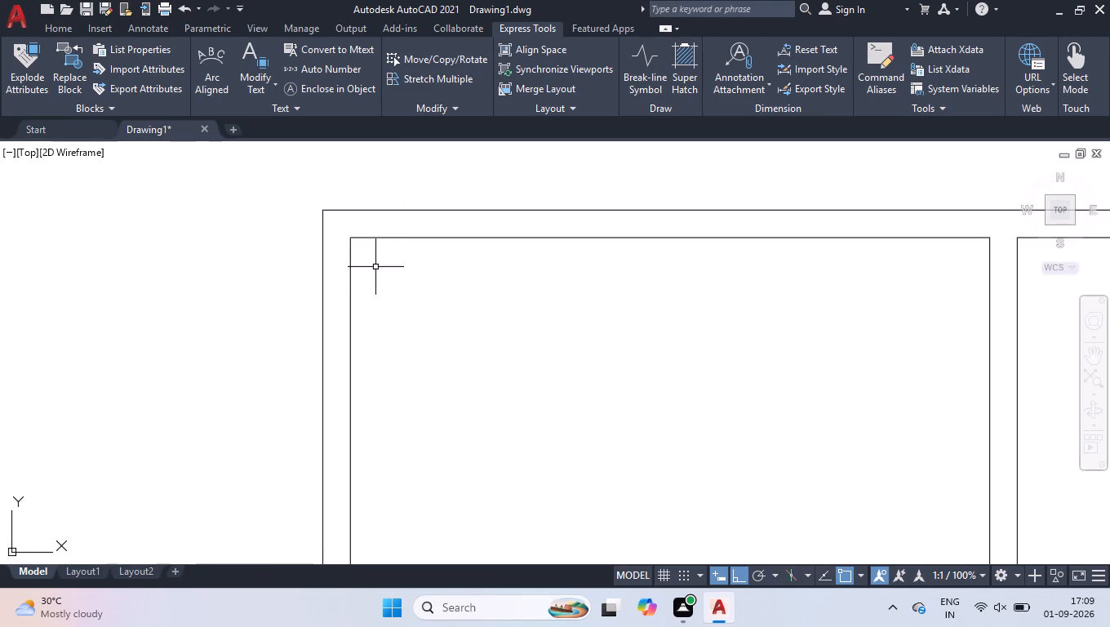
{"action": "key", "text": "l"}
{"action": "key", "text": "Return"}
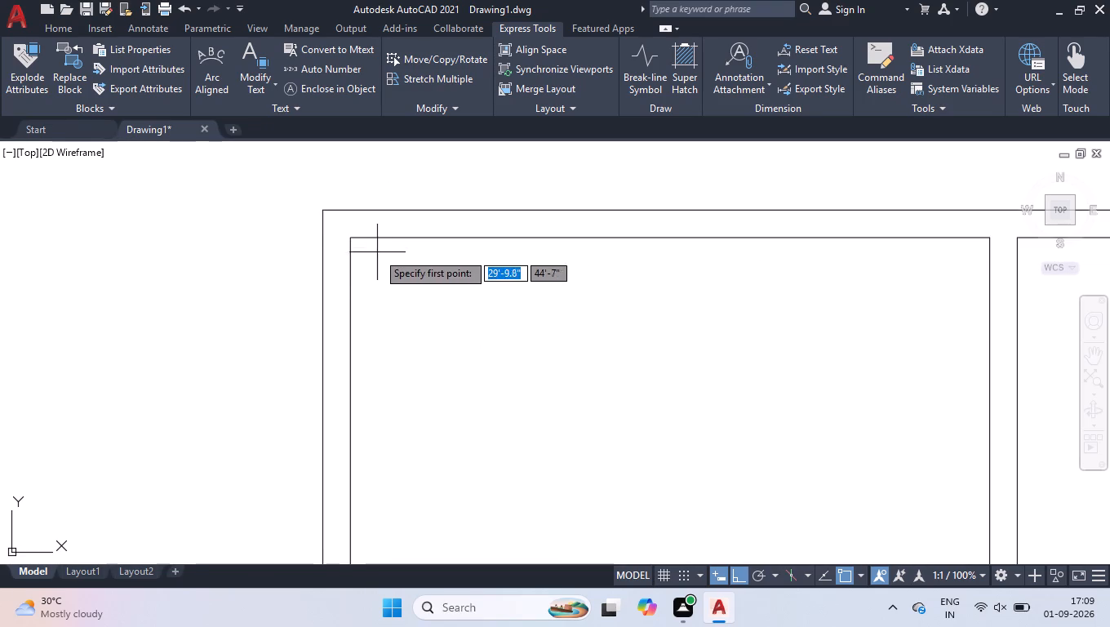
{"action": "left_click", "coordinate": [326, 207]}
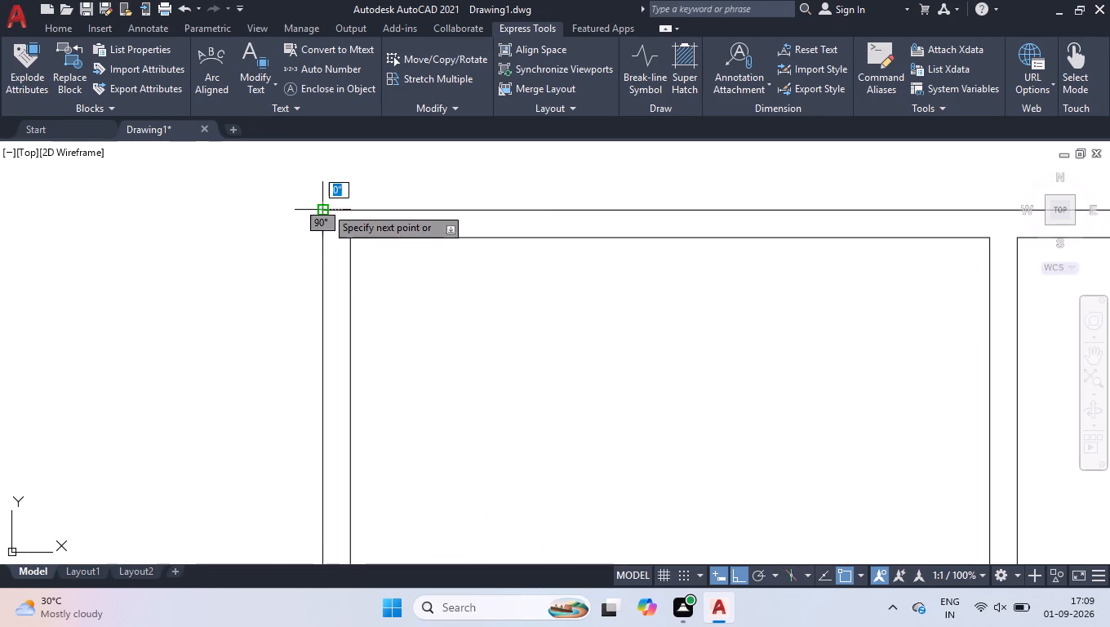
{"action": "key", "text": "7"}
{"action": "key", "text": "Return"}
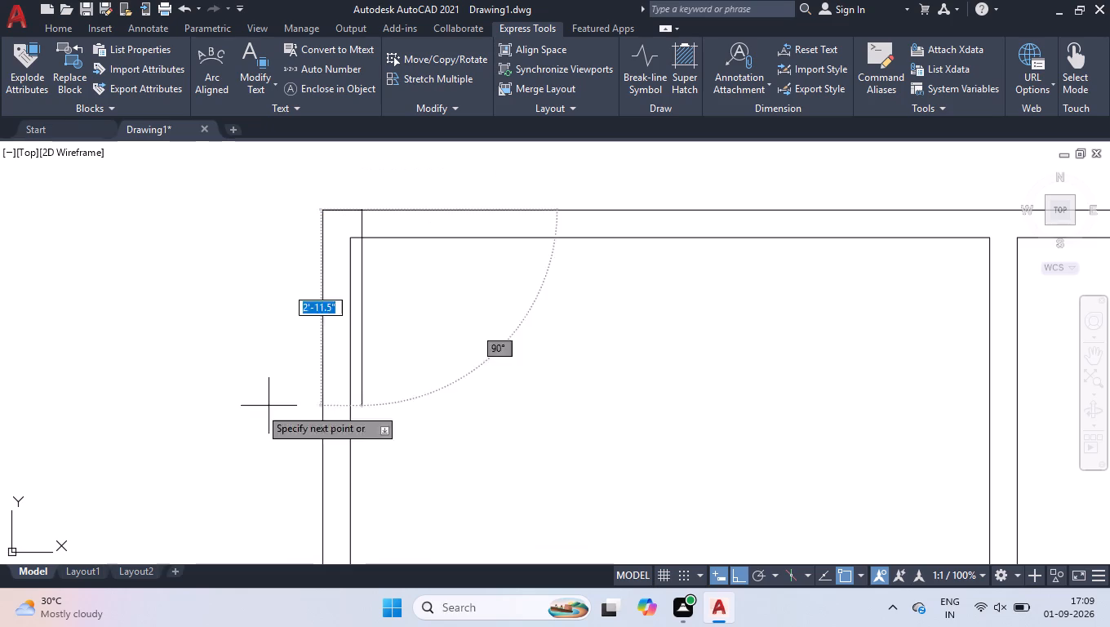
{"action": "key", "text": "7"}
{"action": "key", "text": "Return"}
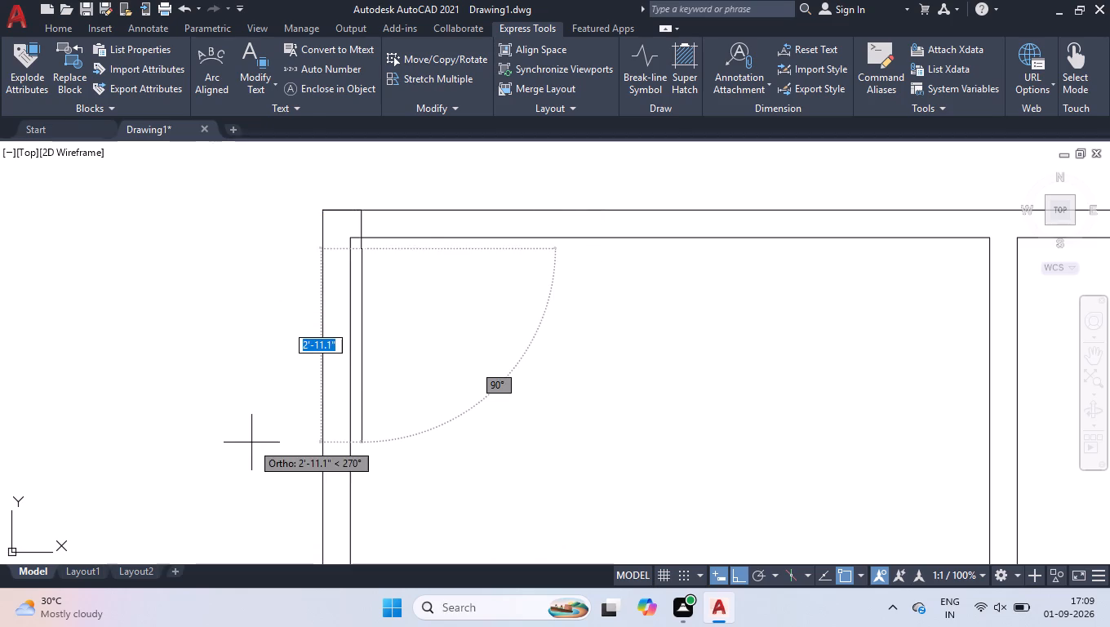
{"action": "key", "text": "7"}
{"action": "key", "text": "Return"}
{"action": "key", "text": "Return"}
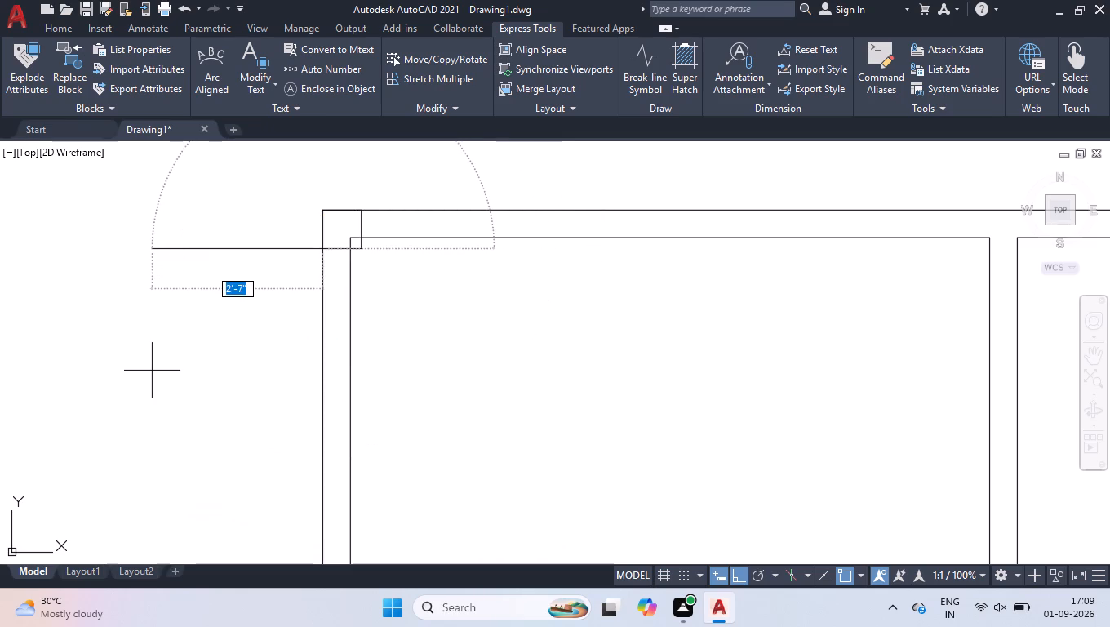
Trim the inner wall lines that run inside the new upper-left corner column.
{"action": "type", "text": "tr"}
{"action": "key", "text": "Return"}
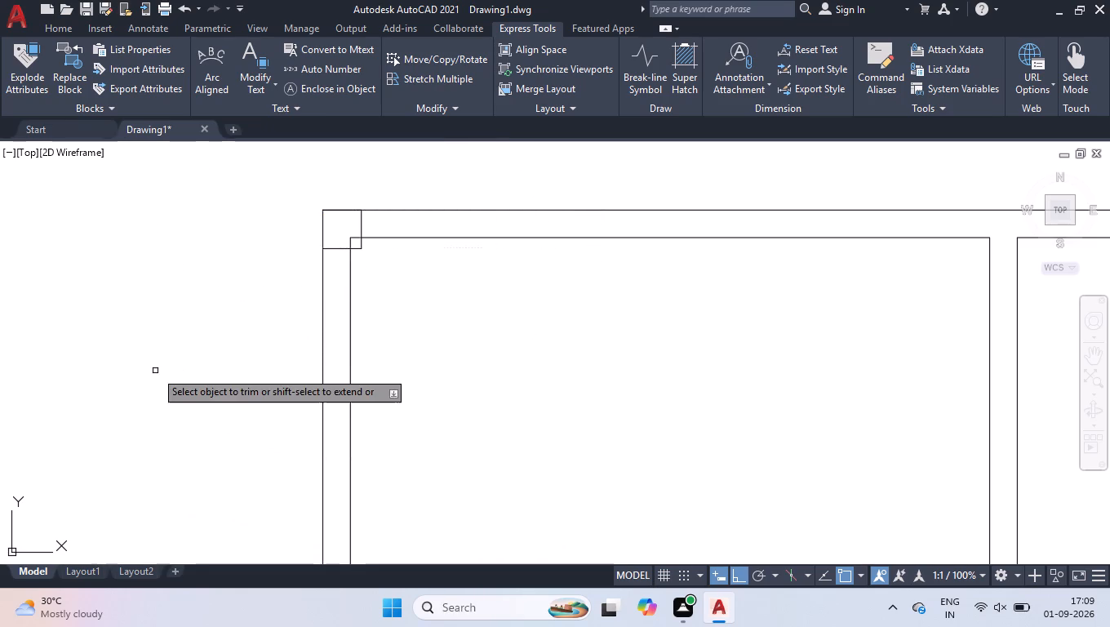
{"action": "scroll", "coordinate": [355, 201], "scroll_direction": "up", "scroll_amount": 2}
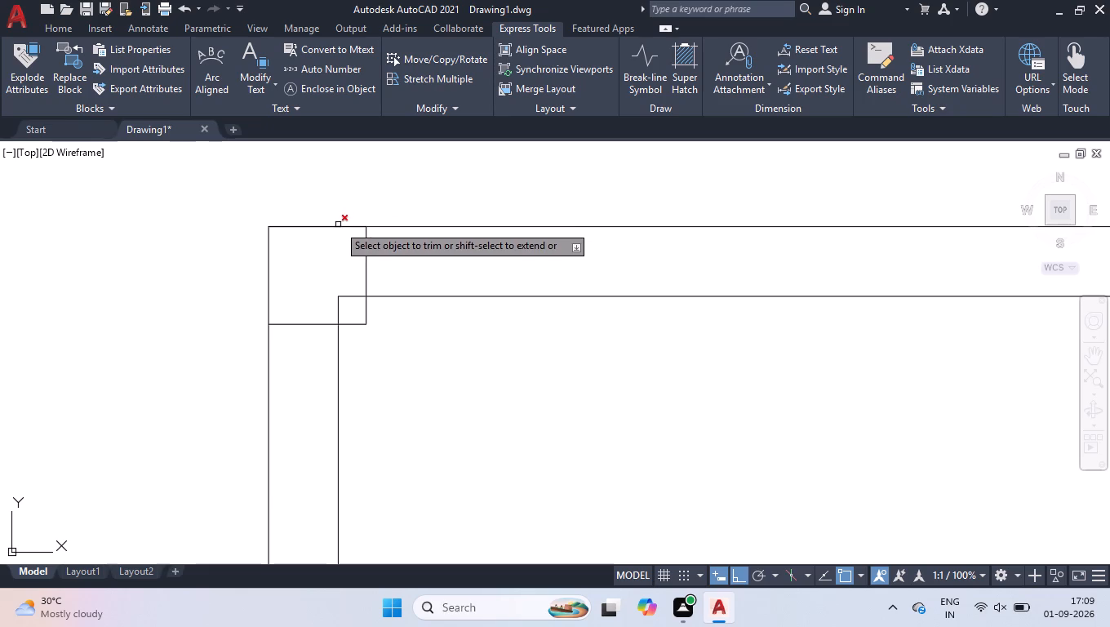
{"action": "left_click", "coordinate": [334, 227]}
{"action": "left_click", "coordinate": [356, 289]}
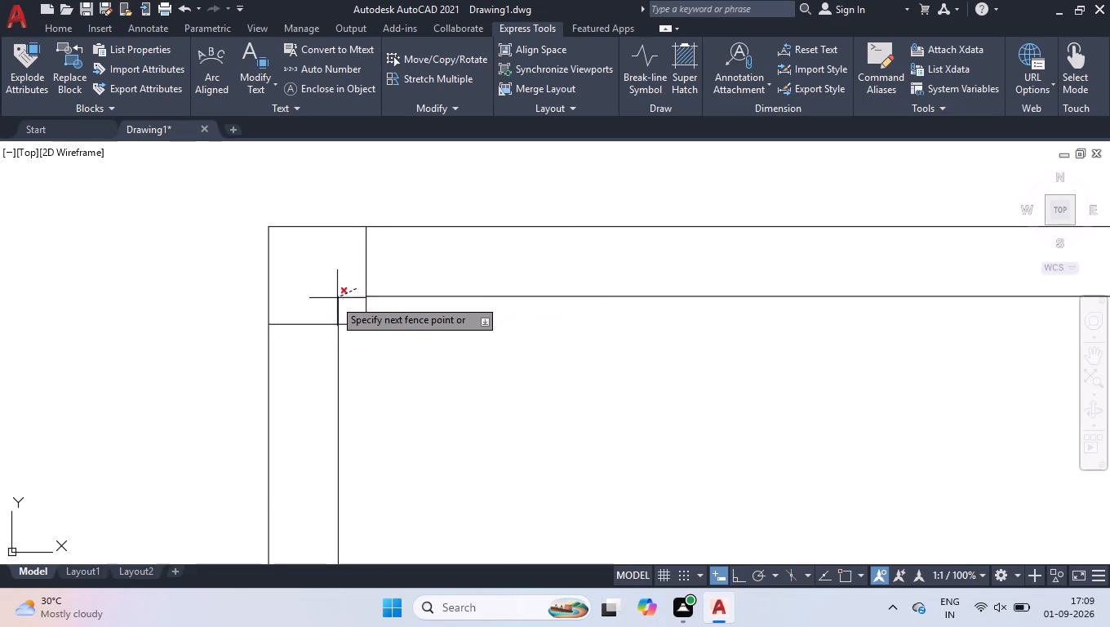
{"action": "left_click", "coordinate": [328, 308]}
{"action": "key", "text": "space"}
Draw a vertical line across the top outer wall, from the left partition's upper-left corner to the outer wall edge.
{"action": "scroll", "coordinate": [331, 299], "scroll_direction": "down", "scroll_amount": 5}
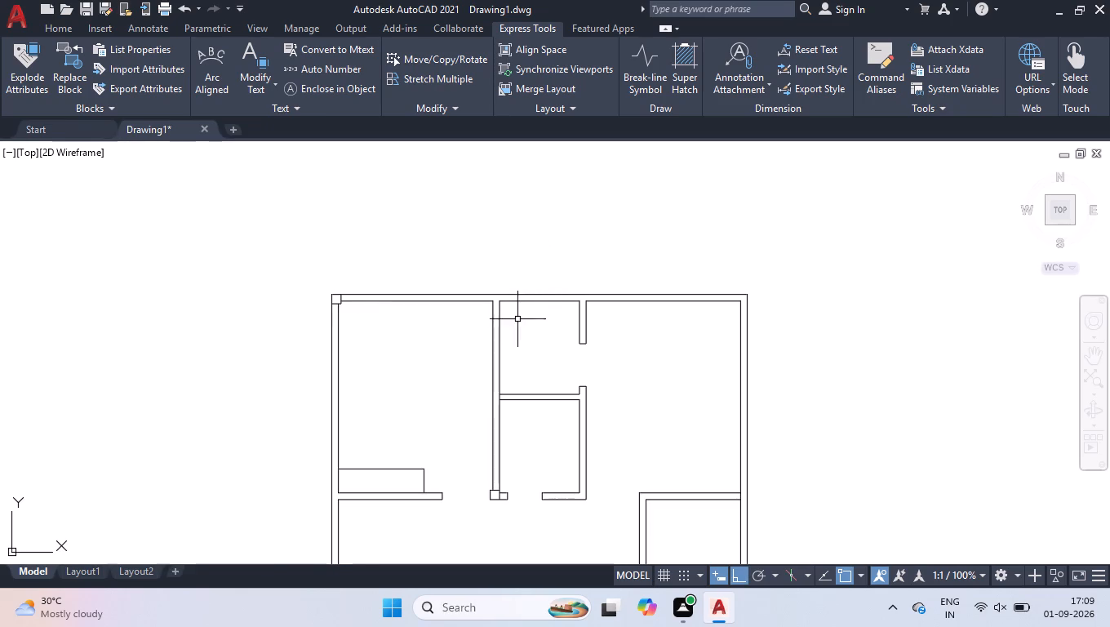
{"action": "scroll", "coordinate": [517, 319], "scroll_direction": "up", "scroll_amount": 3}
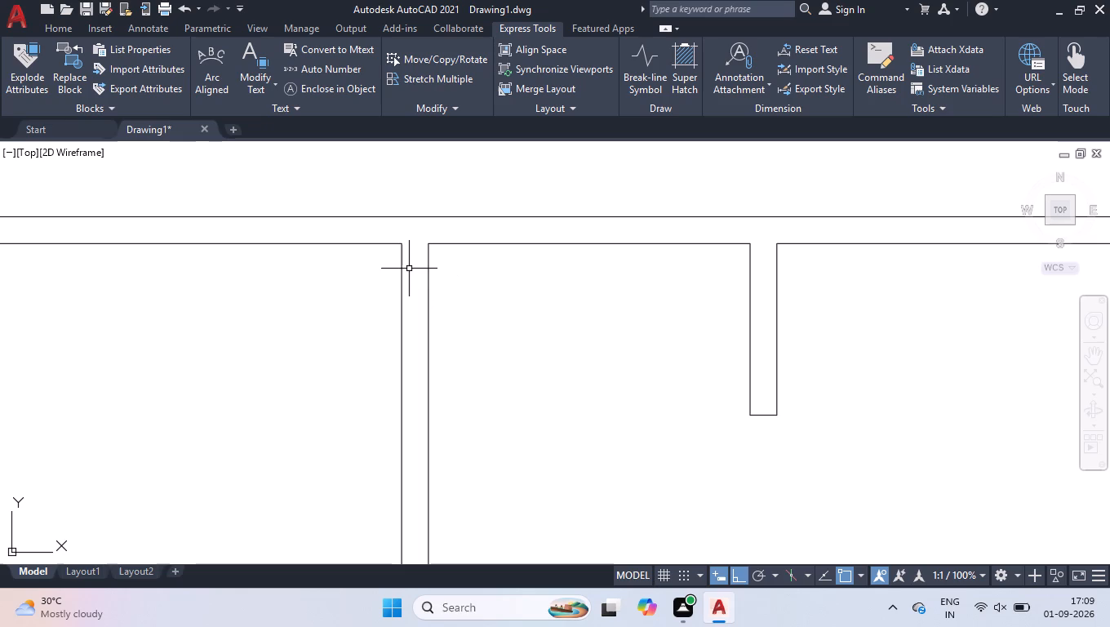
{"action": "scroll", "coordinate": [395, 245], "scroll_direction": "up", "scroll_amount": 2}
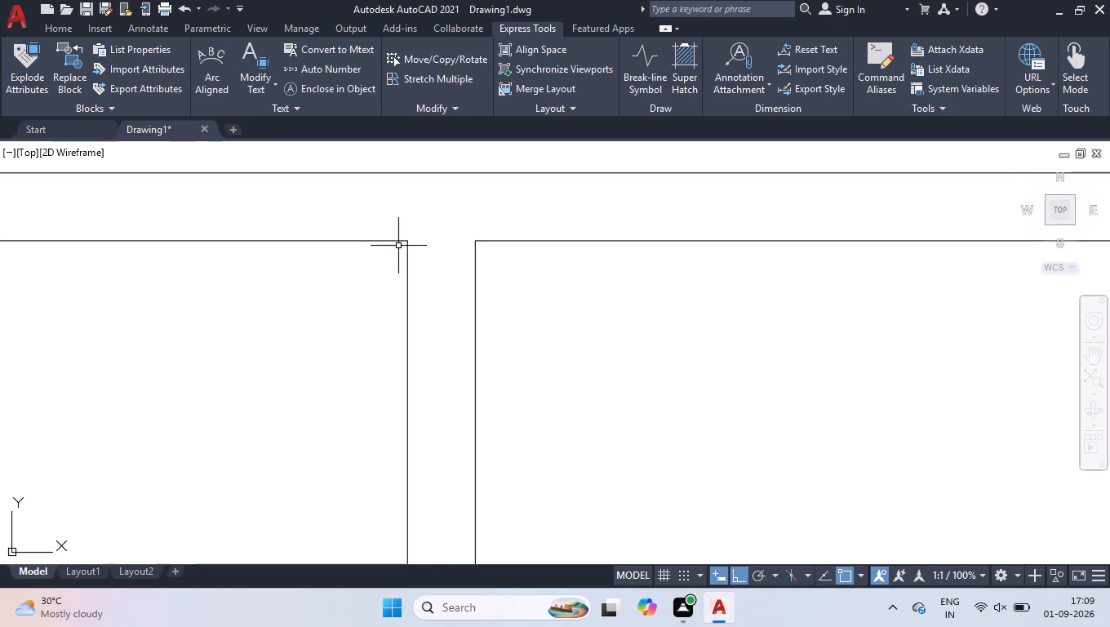
{"action": "key", "text": "l"}
{"action": "key", "text": "Return"}
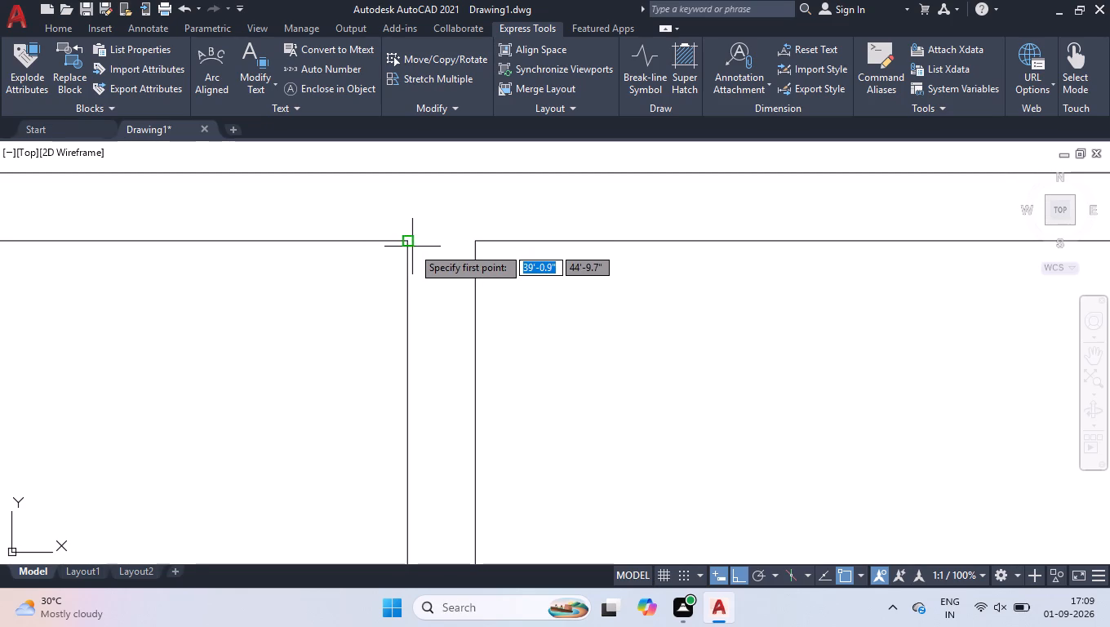
{"action": "left_click", "coordinate": [406, 237]}
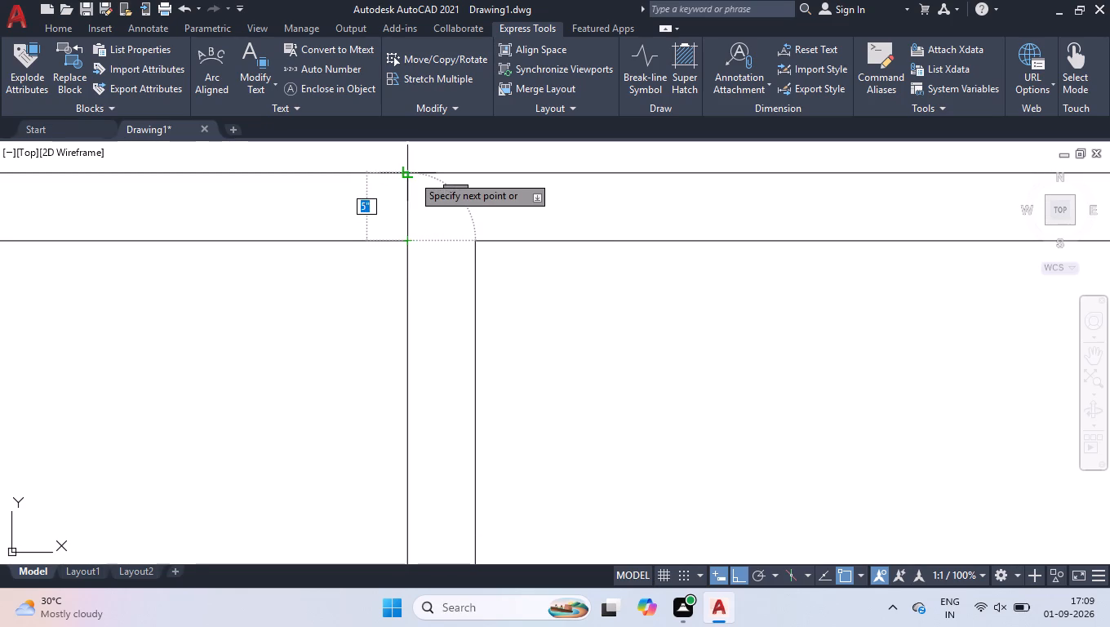
{"action": "left_click", "coordinate": [412, 175]}
{"action": "key", "text": "space"}
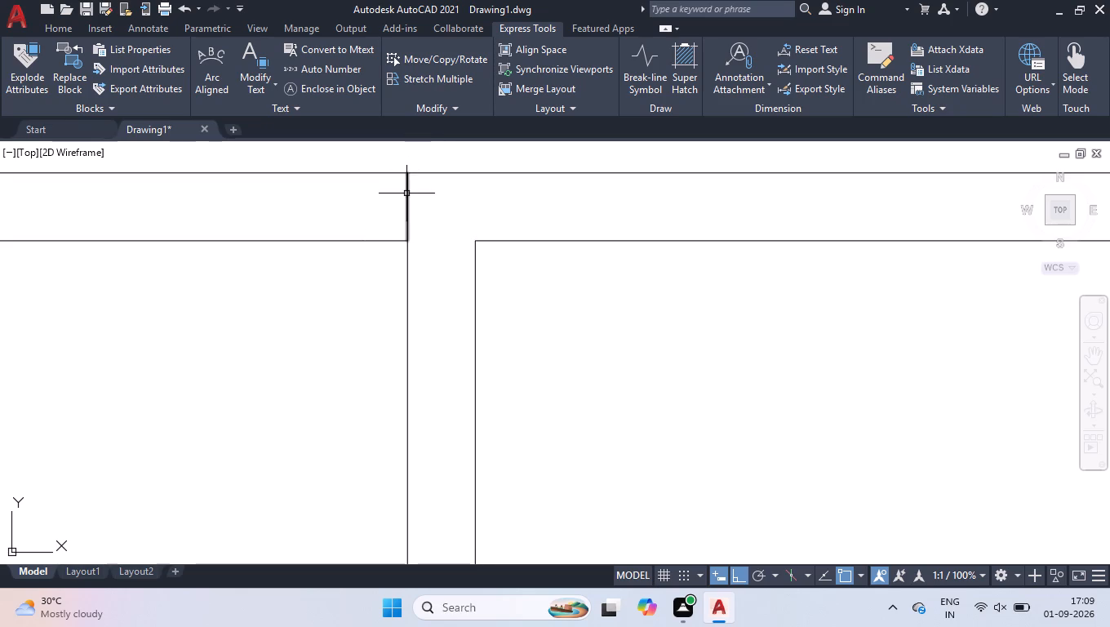
Move the short vertical line across the top wall 1" to the left.
{"action": "left_click", "coordinate": [407, 196]}
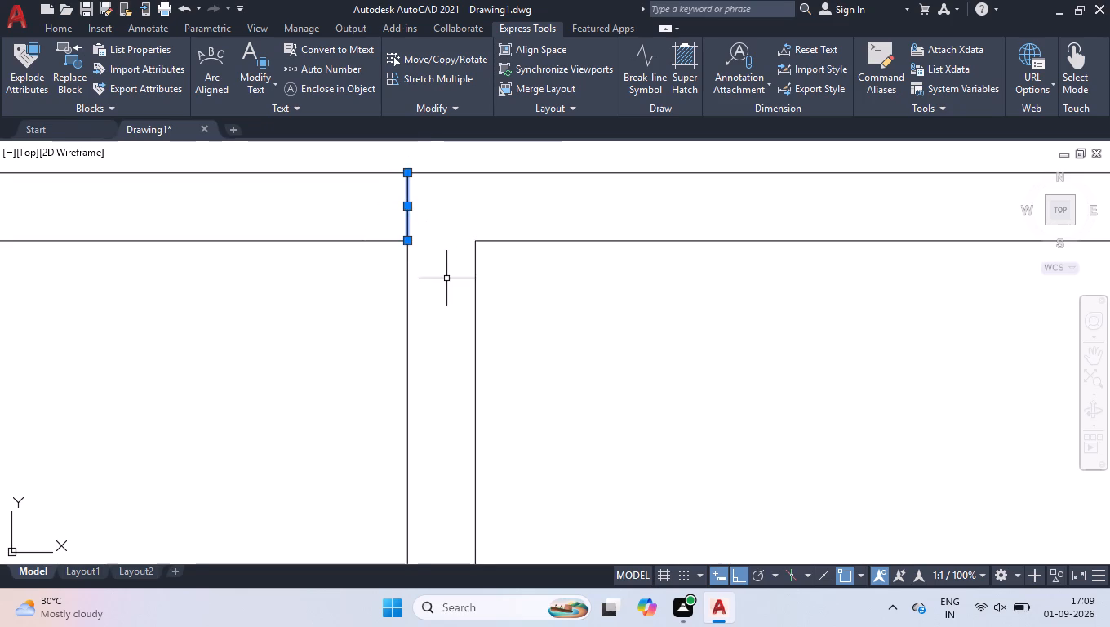
{"action": "left_click", "coordinate": [402, 208]}
{"action": "left_click", "coordinate": [404, 210]}
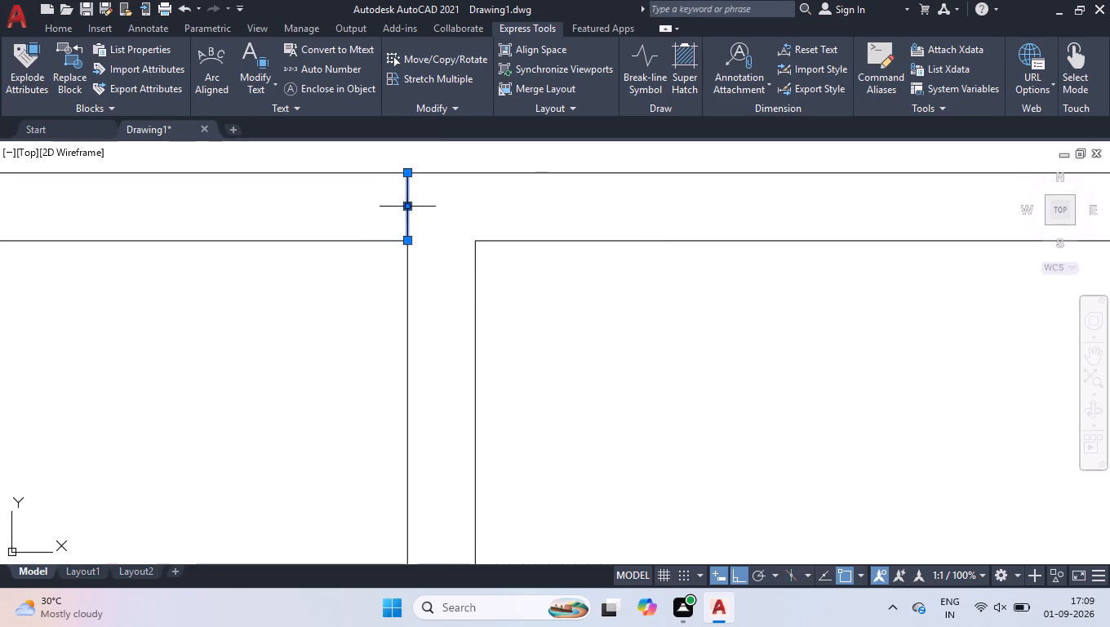
{"action": "left_click", "coordinate": [406, 202]}
{"action": "left_click", "coordinate": [411, 207]}
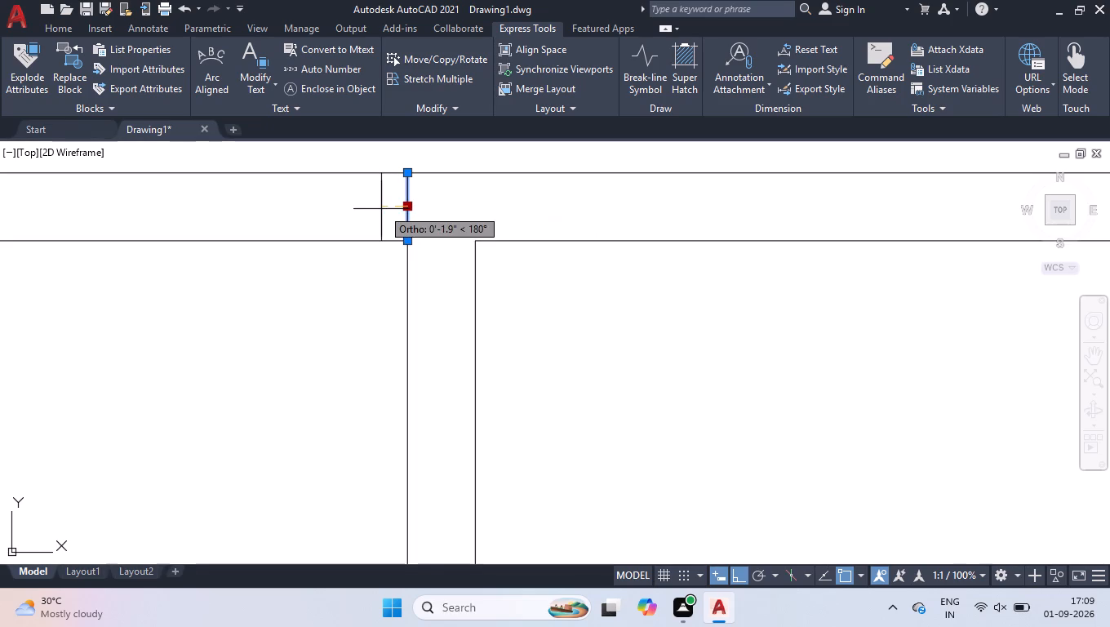
{"action": "key", "text": "1"}
{"action": "key", "text": "Return"}
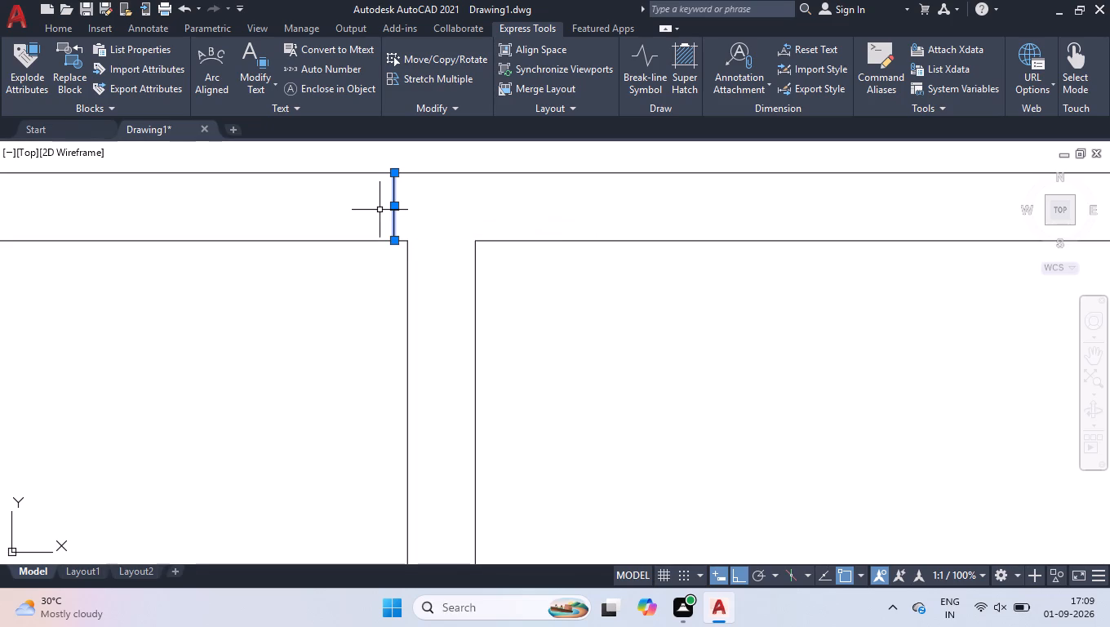
Offset the short vertical line across the top wall by 7" to the right.
{"action": "key", "text": "o"}
{"action": "key", "text": "f"}
{"action": "key", "text": "f"}
{"action": "key", "text": "Return"}
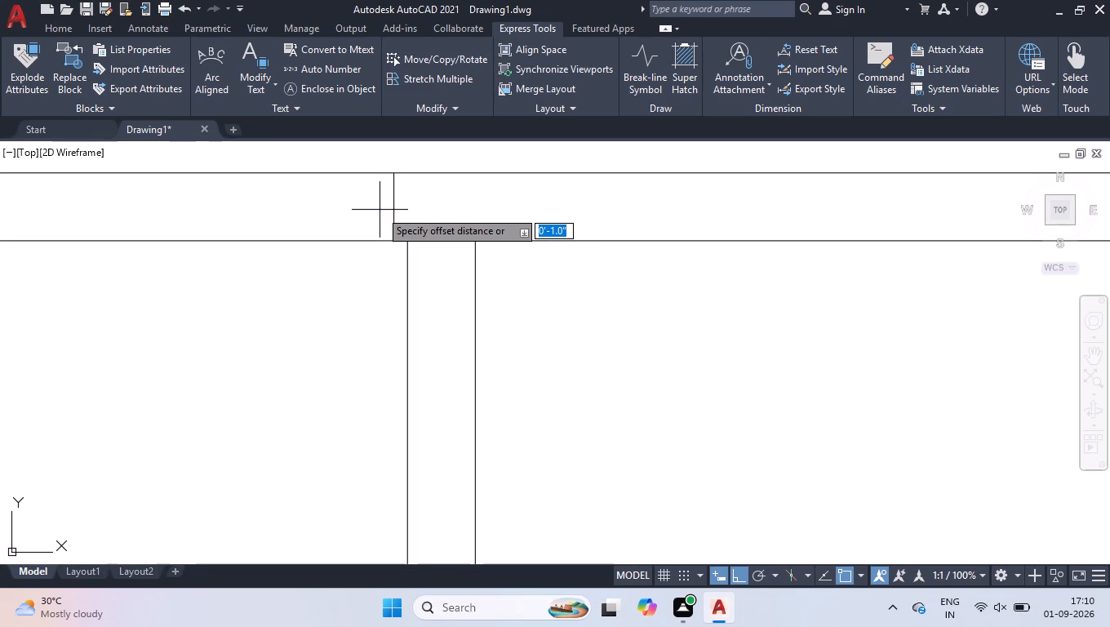
{"action": "key", "text": "7"}
{"action": "key", "text": "Return"}
{"action": "left_click", "coordinate": [630, 265]}
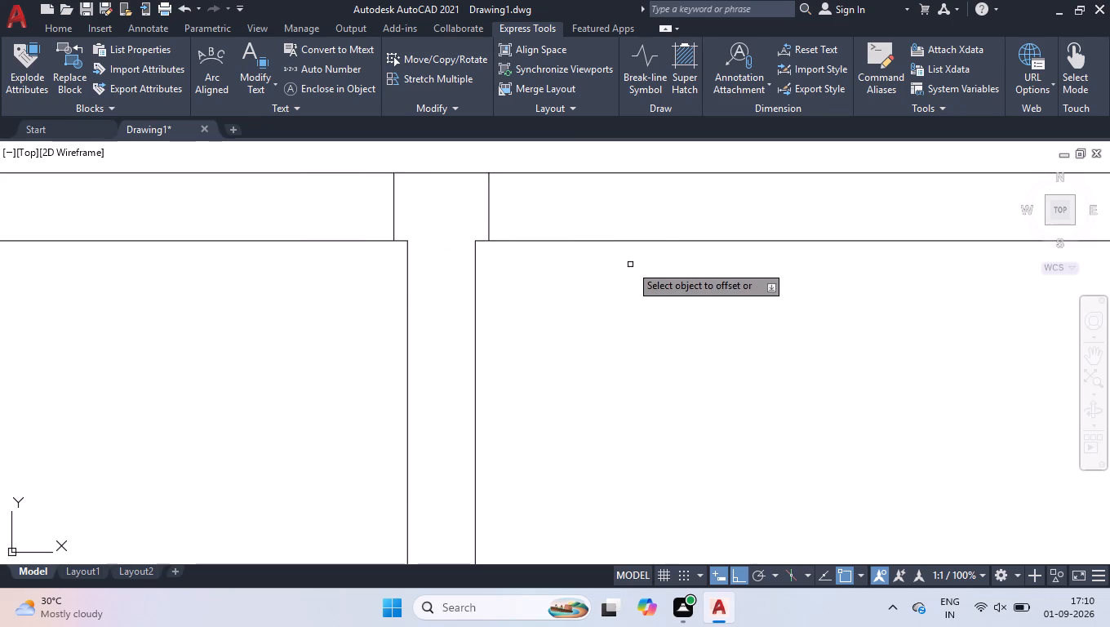
{"action": "key", "text": "Return"}
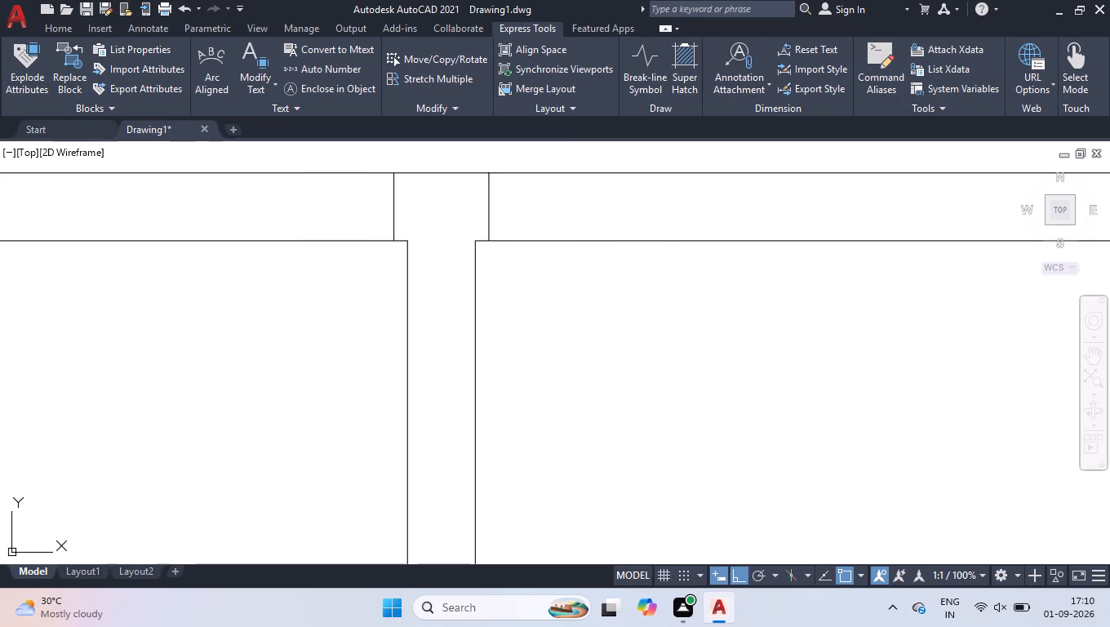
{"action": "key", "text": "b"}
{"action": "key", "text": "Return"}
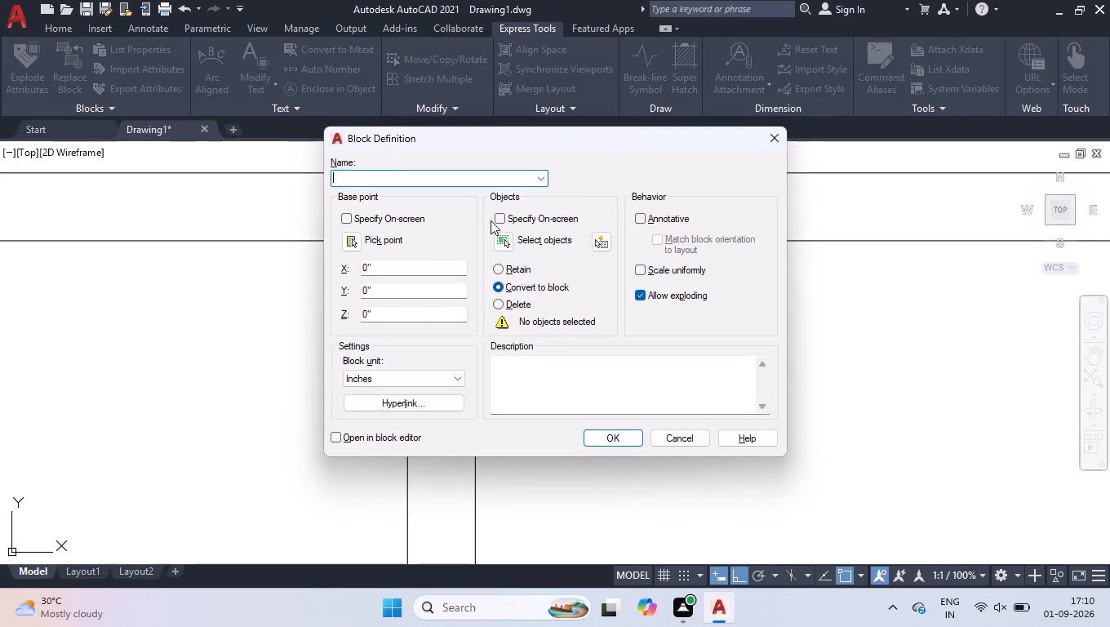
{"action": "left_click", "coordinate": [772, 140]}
Draw lines from the left vertical's lower end 2" down, 2" and 5" right, and up to the right vertical's lower end.
{"action": "key", "text": "l"}
{"action": "key", "text": "Return"}
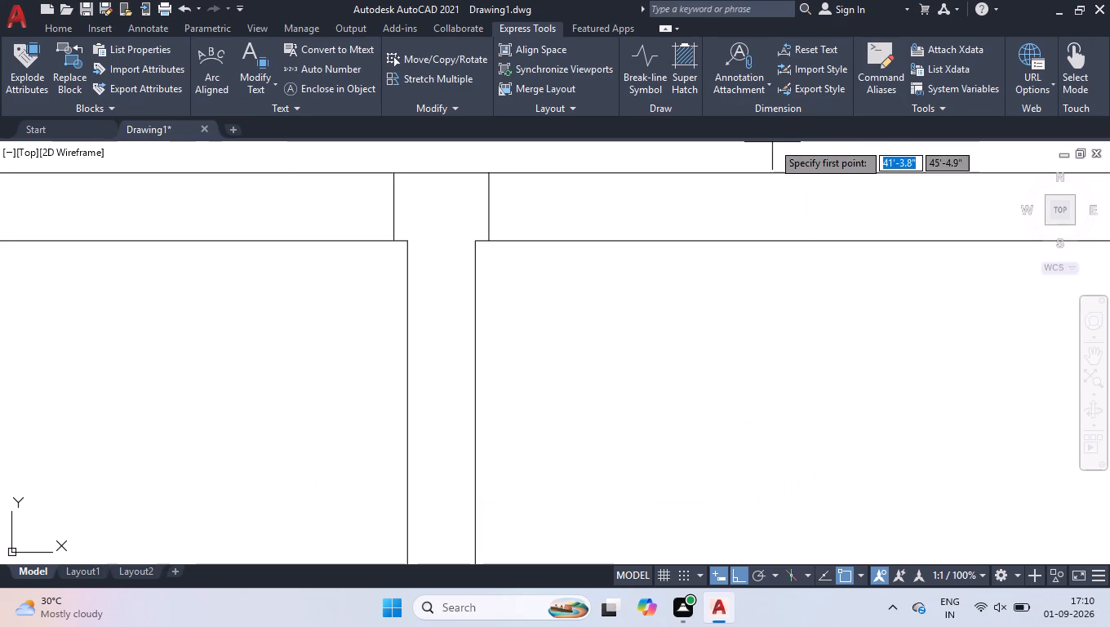
{"action": "left_click", "coordinate": [394, 243]}
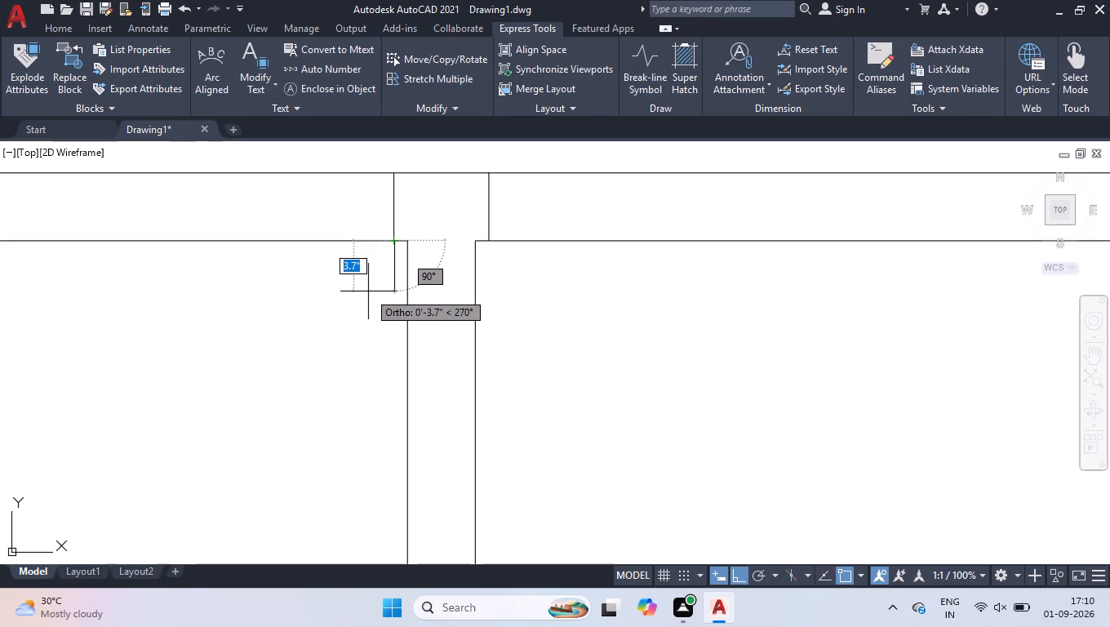
{"action": "key", "text": "2"}
{"action": "key", "text": "Return"}
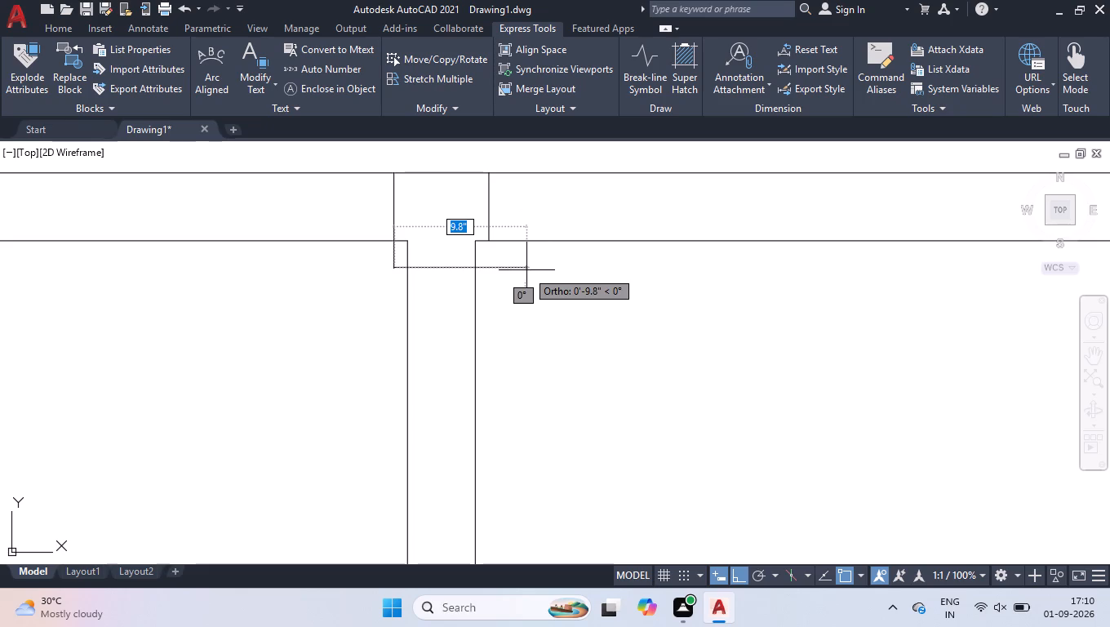
{"action": "key", "text": "2"}
{"action": "key", "text": "Return"}
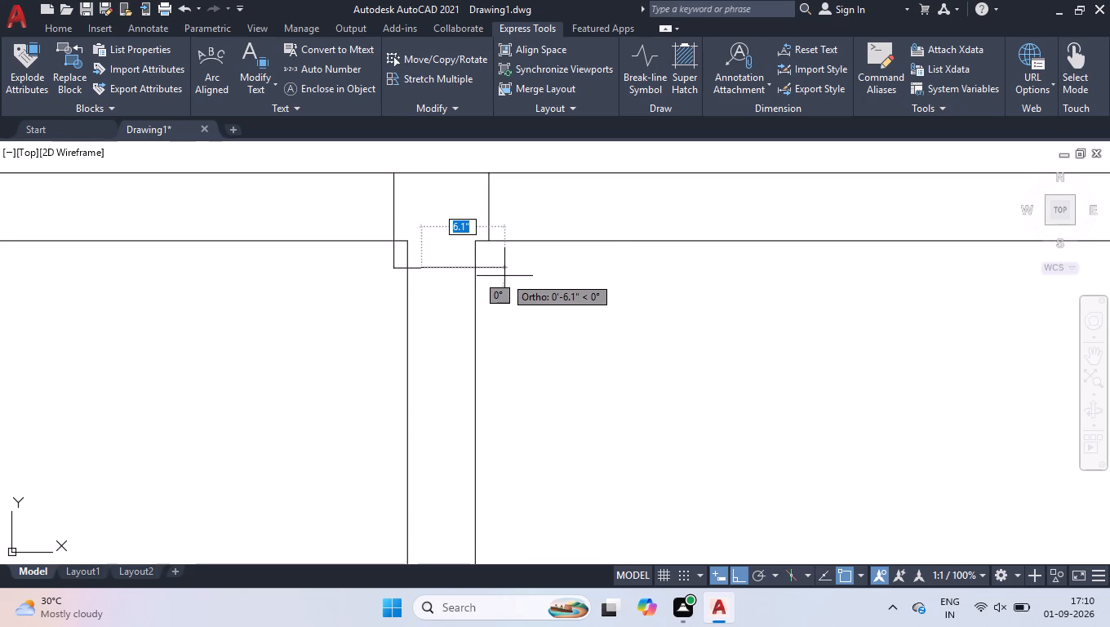
{"action": "key", "text": "5"}
{"action": "key", "text": "Return"}
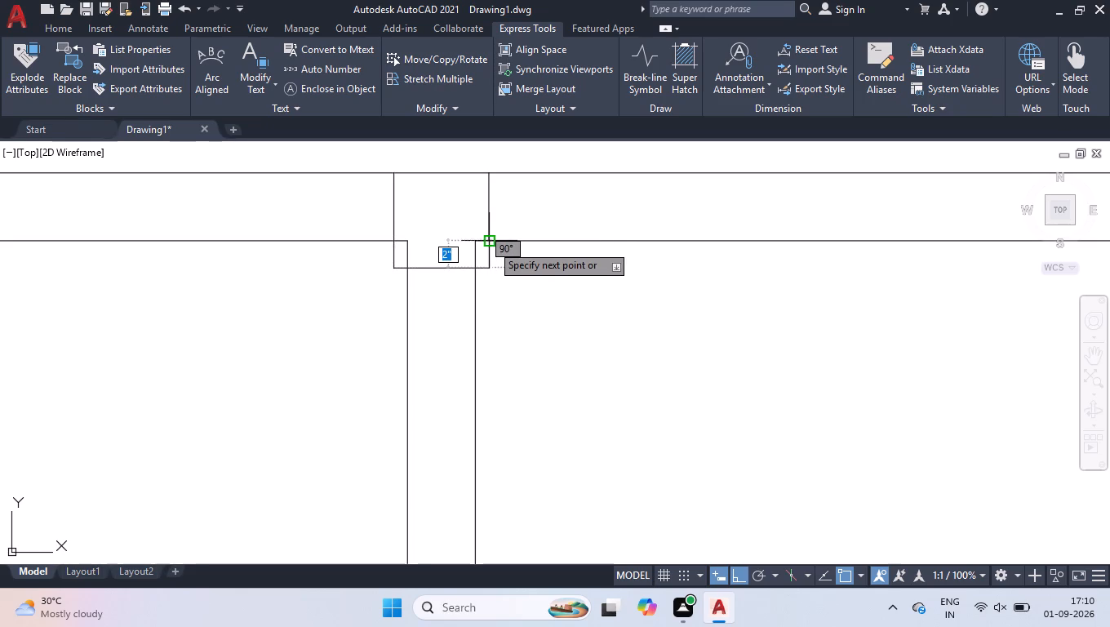
{"action": "left_click", "coordinate": [491, 244]}
{"action": "key", "text": "space"}
Join the two verticals and the new lines below them into one U-shaped column outline at the left partition.
{"action": "scroll", "coordinate": [495, 242], "scroll_direction": "up", "scroll_amount": 2}
{"action": "left_click", "coordinate": [473, 180]}
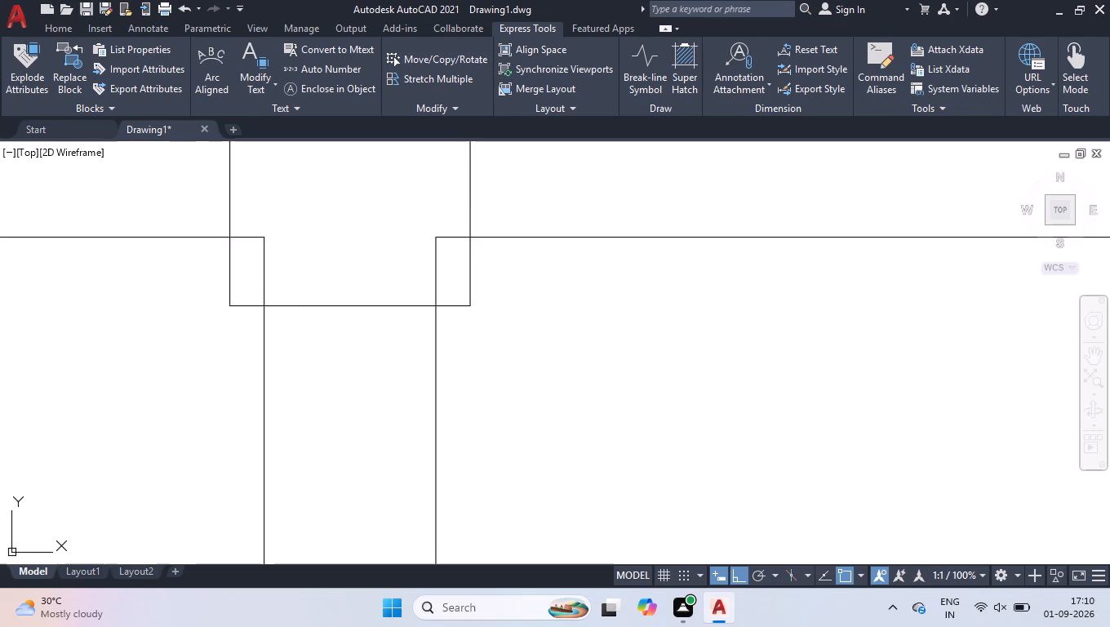
{"action": "left_click", "coordinate": [465, 195]}
{"action": "left_click", "coordinate": [486, 276]}
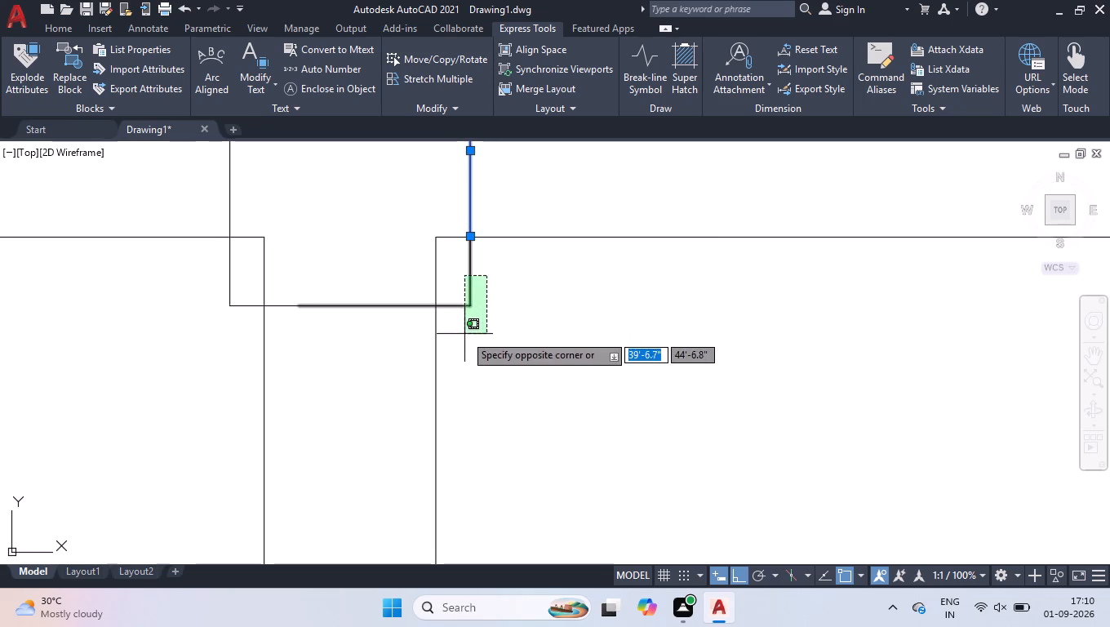
{"action": "left_click", "coordinate": [464, 334]}
{"action": "left_click", "coordinate": [237, 328]}
{"action": "left_click", "coordinate": [215, 287]}
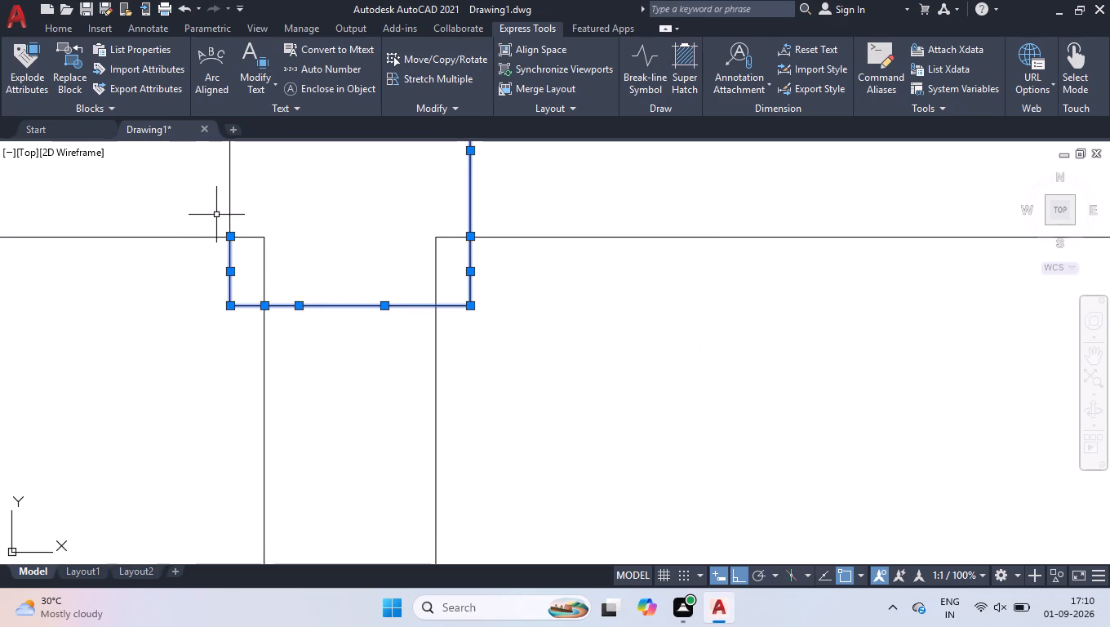
{"action": "left_click", "coordinate": [229, 200]}
{"action": "key", "text": "j"}
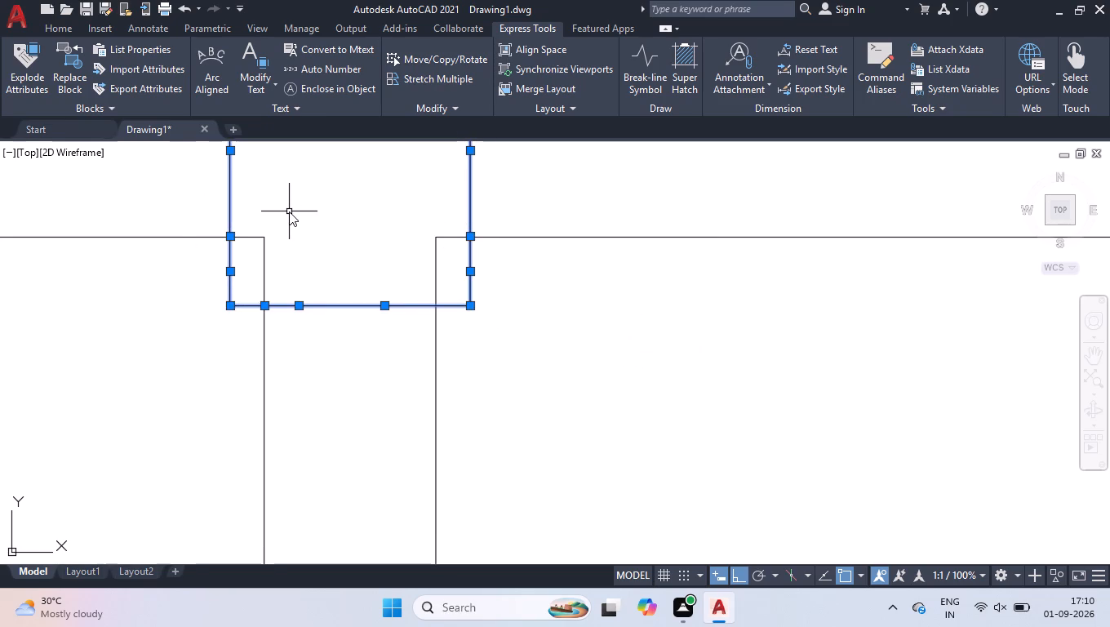
{"action": "key", "text": "Return"}
Copy the U-shaped column outline from its bottom edge's midpoint to midway between the short partition's two upper corners.
{"action": "scroll", "coordinate": [468, 287], "scroll_direction": "down", "scroll_amount": 3}
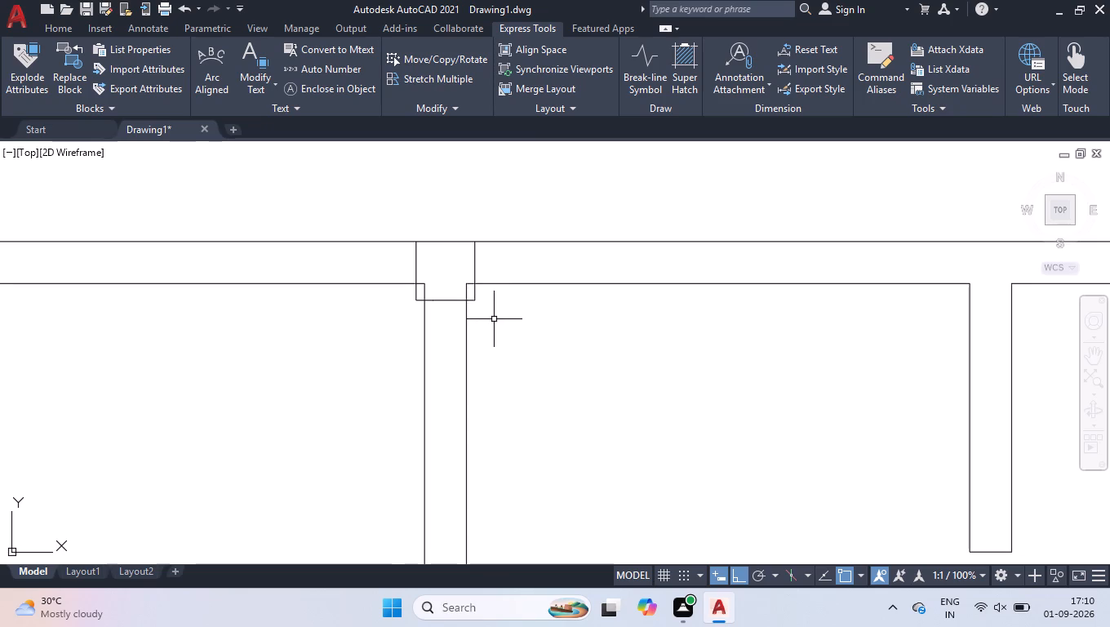
{"action": "left_click", "coordinate": [476, 260]}
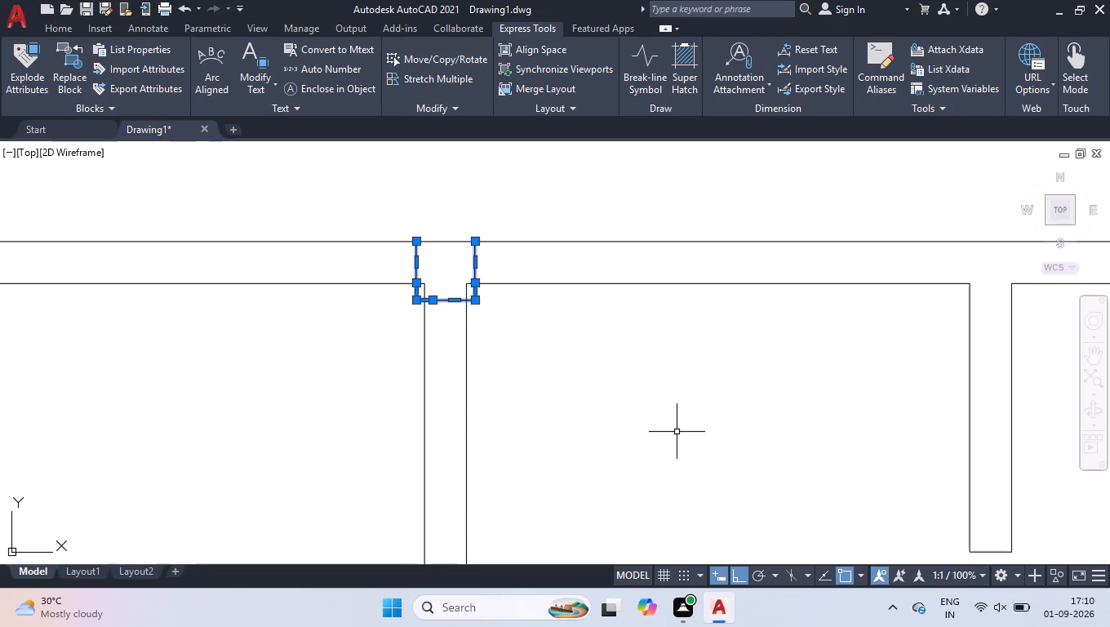
{"action": "type", "text": "co"}
{"action": "key", "text": "Return"}
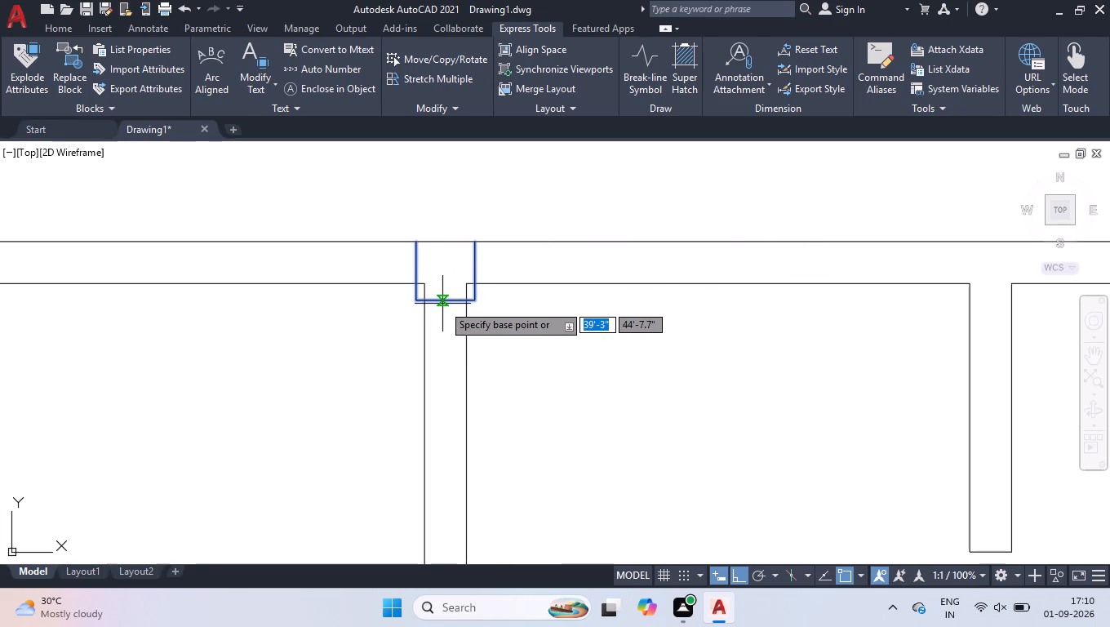
{"action": "type", "text": "m2p"}
{"action": "key", "text": "Return"}
{"action": "scroll", "coordinate": [468, 300], "scroll_direction": "up", "scroll_amount": 2}
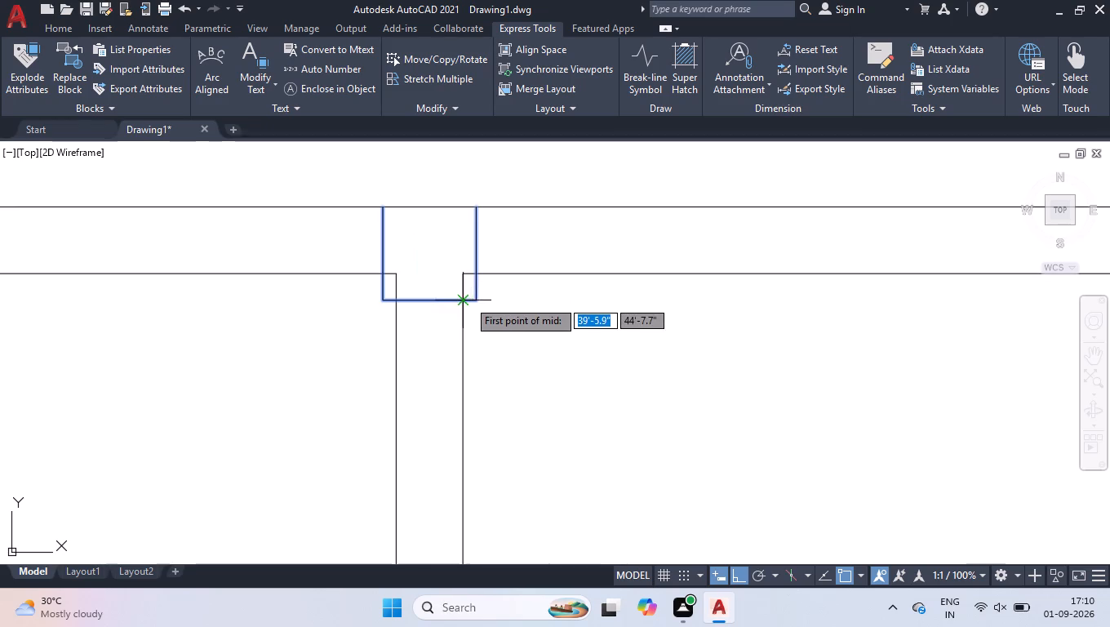
{"action": "left_click", "coordinate": [477, 301]}
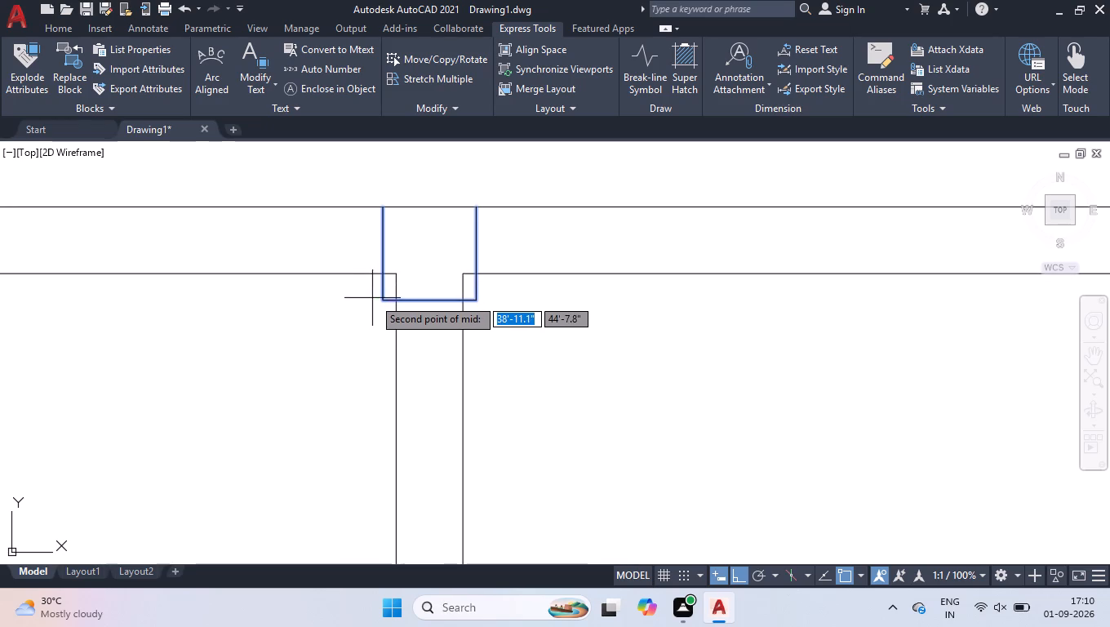
{"action": "left_click", "coordinate": [383, 303]}
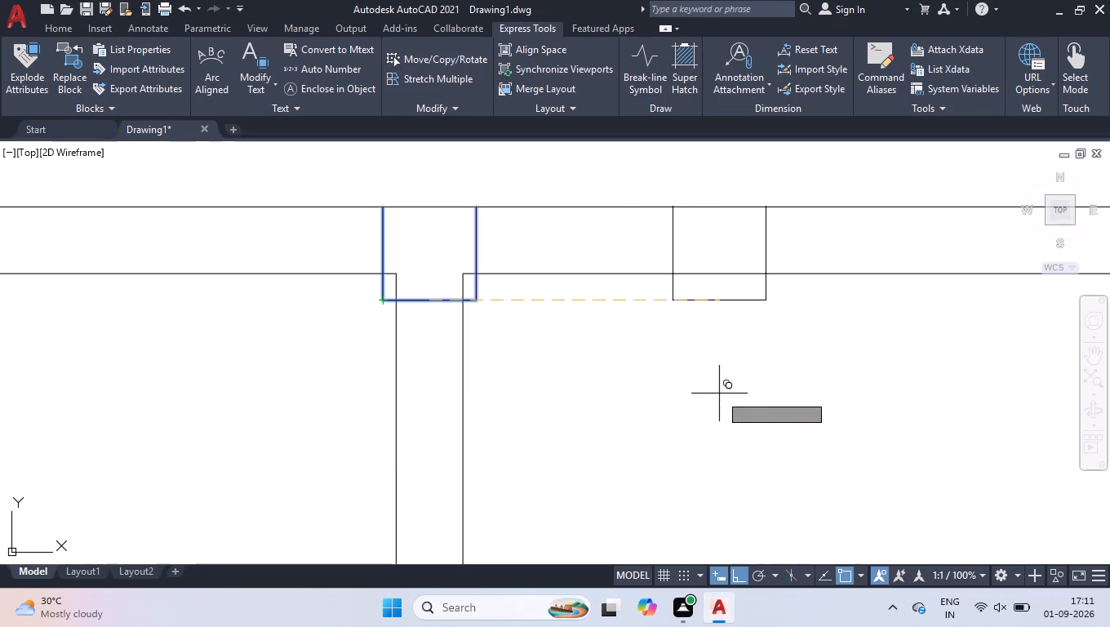
{"action": "scroll", "coordinate": [708, 349], "scroll_direction": "down", "scroll_amount": 3}
{"action": "scroll", "coordinate": [915, 335], "scroll_direction": "up", "scroll_amount": 3}
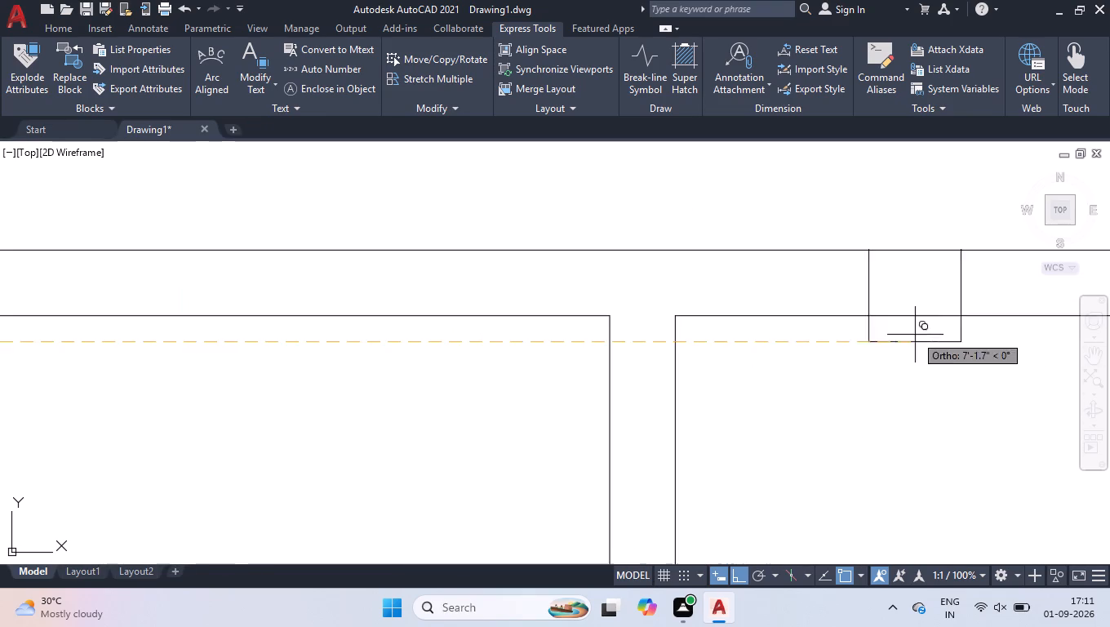
{"action": "scroll", "coordinate": [716, 326], "scroll_direction": "up", "scroll_amount": 2}
{"action": "key", "text": "m"}
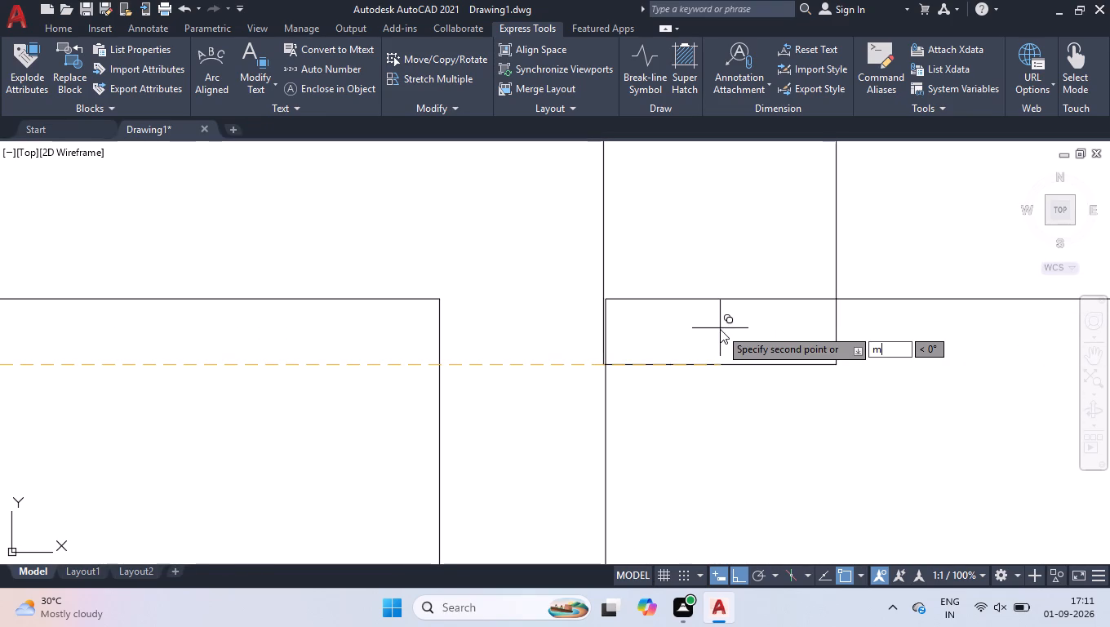
{"action": "type", "text": "2p"}
{"action": "key", "text": "Return"}
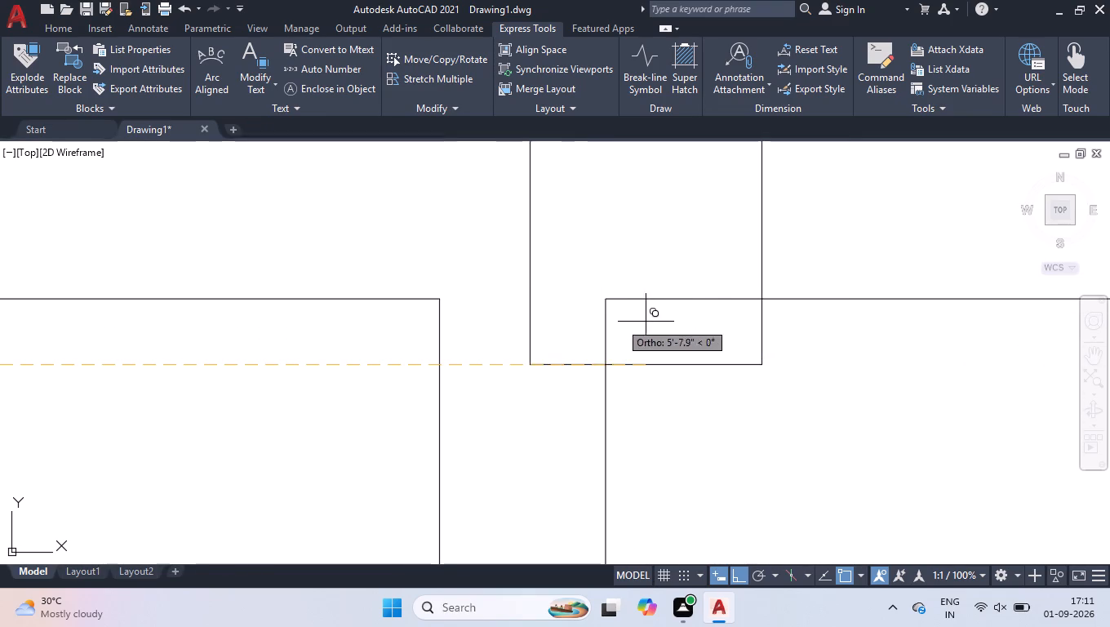
{"action": "left_click", "coordinate": [442, 299]}
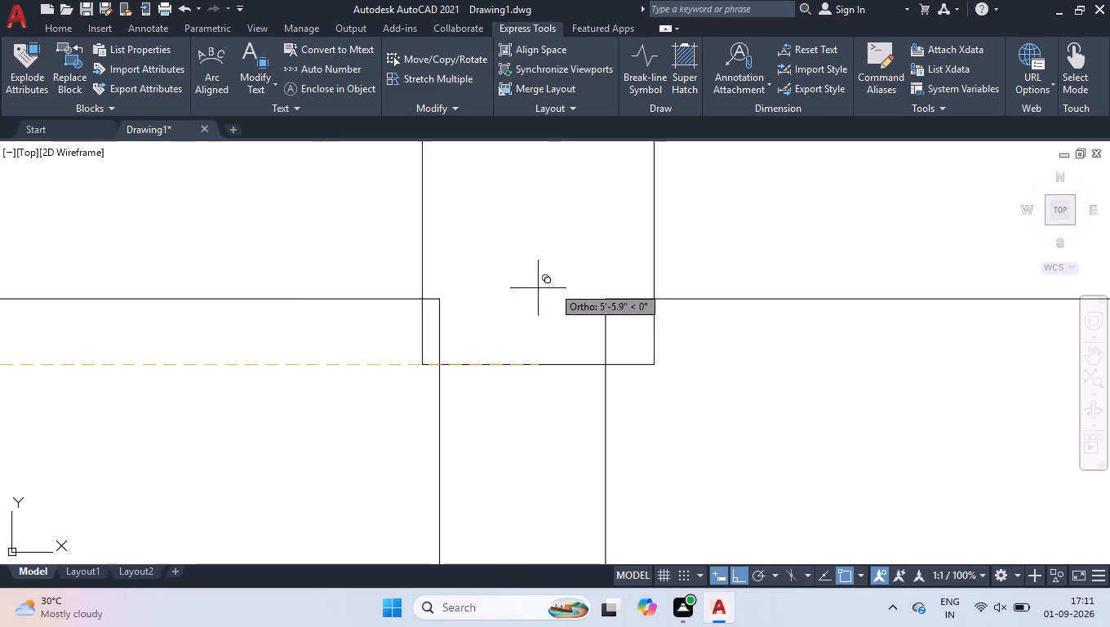
{"action": "left_click", "coordinate": [603, 302]}
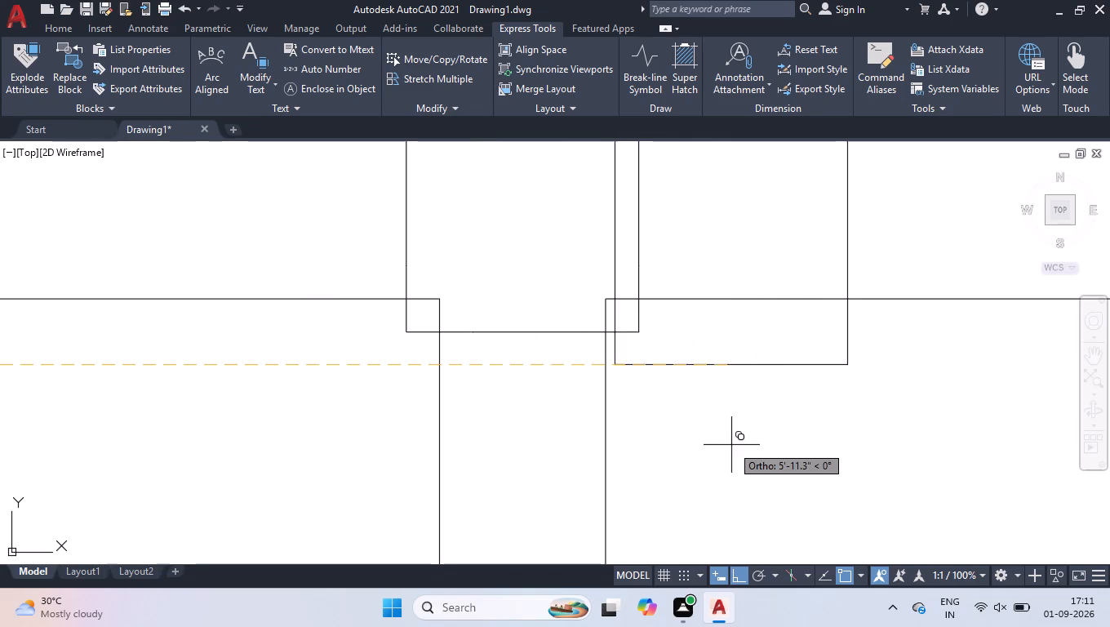
Place another copy of the column outline at the upper-right wall corner, about 15'-5" right of the original.
{"action": "scroll", "coordinate": [731, 447], "scroll_direction": "down", "scroll_amount": 3}
{"action": "scroll", "coordinate": [722, 342], "scroll_direction": "down", "scroll_amount": 2}
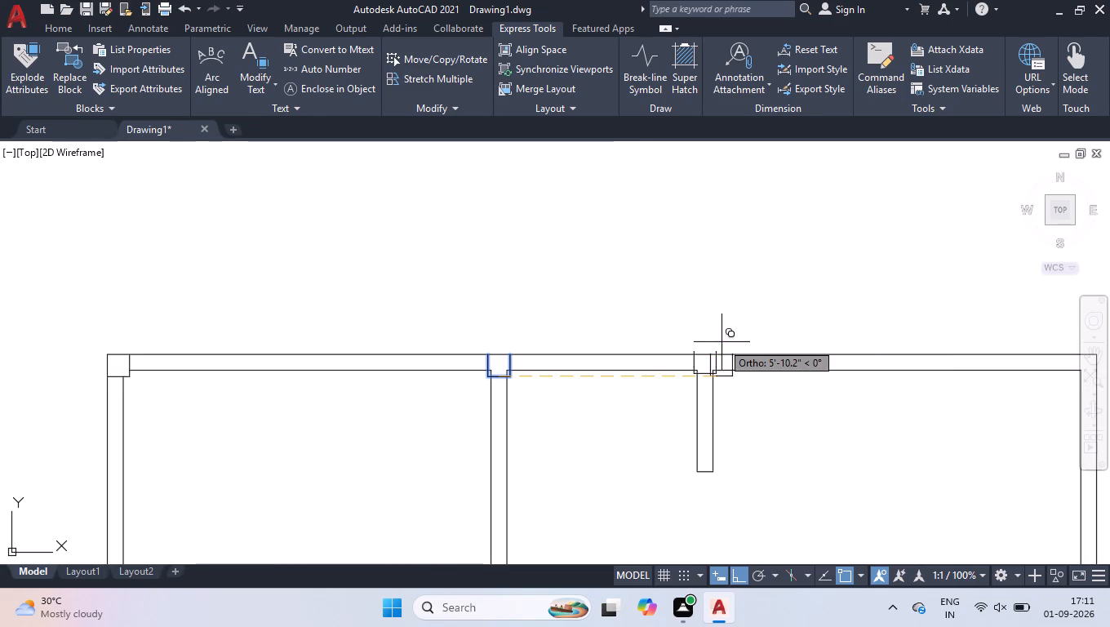
{"action": "scroll", "coordinate": [734, 344], "scroll_direction": "down", "scroll_amount": 2}
{"action": "scroll", "coordinate": [895, 338], "scroll_direction": "up", "scroll_amount": 3}
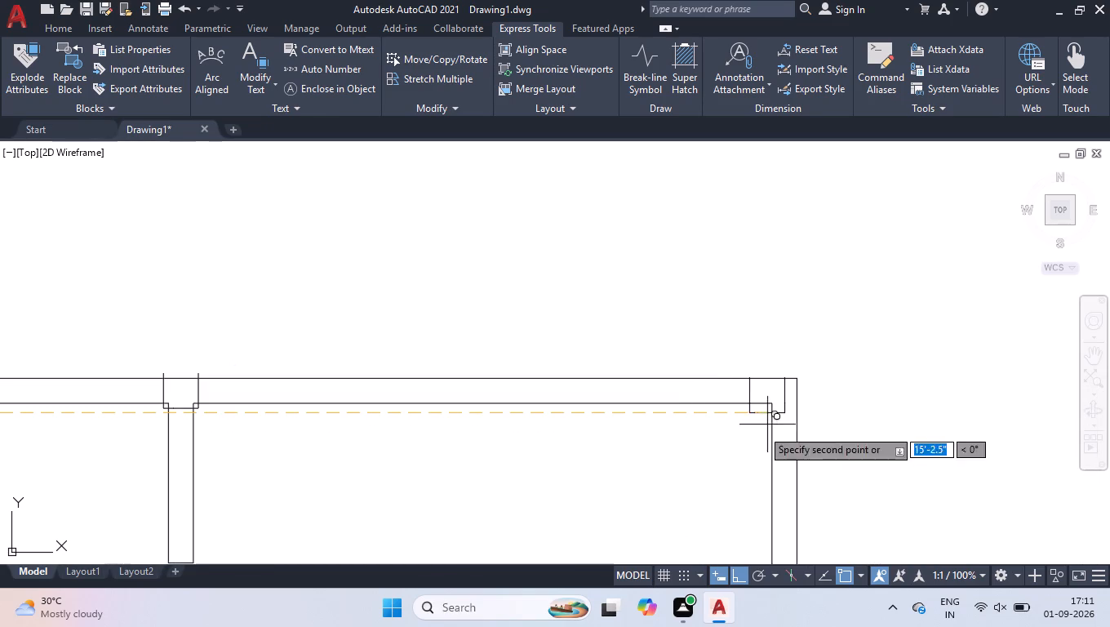
{"action": "scroll", "coordinate": [786, 416], "scroll_direction": "up", "scroll_amount": 2}
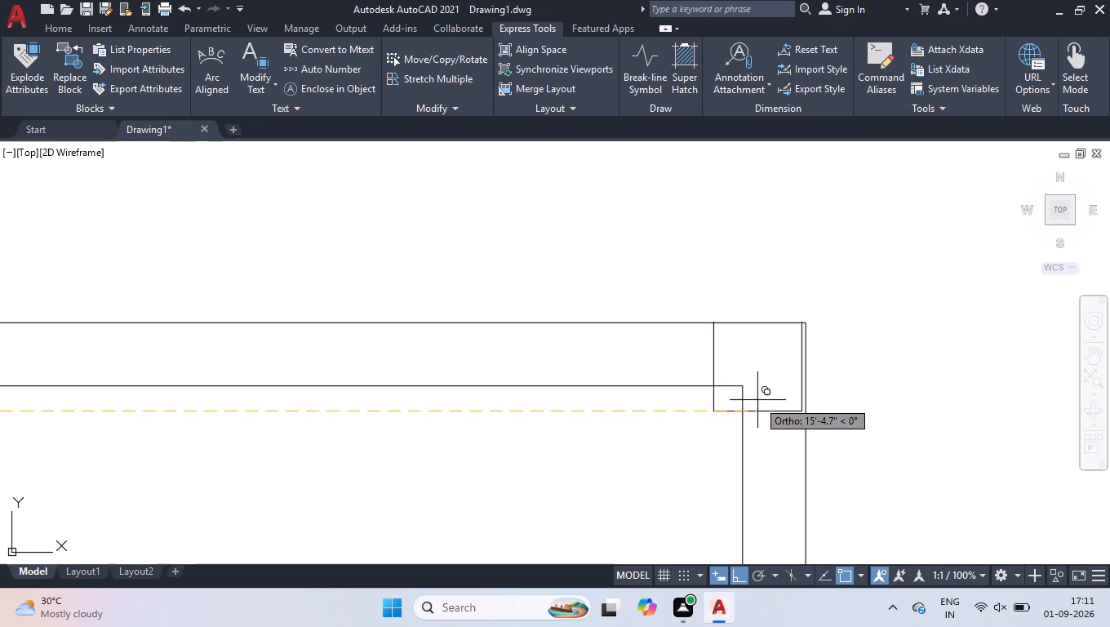
{"action": "scroll", "coordinate": [757, 399], "scroll_direction": "up", "scroll_amount": 3}
{"action": "left_click", "coordinate": [757, 399]}
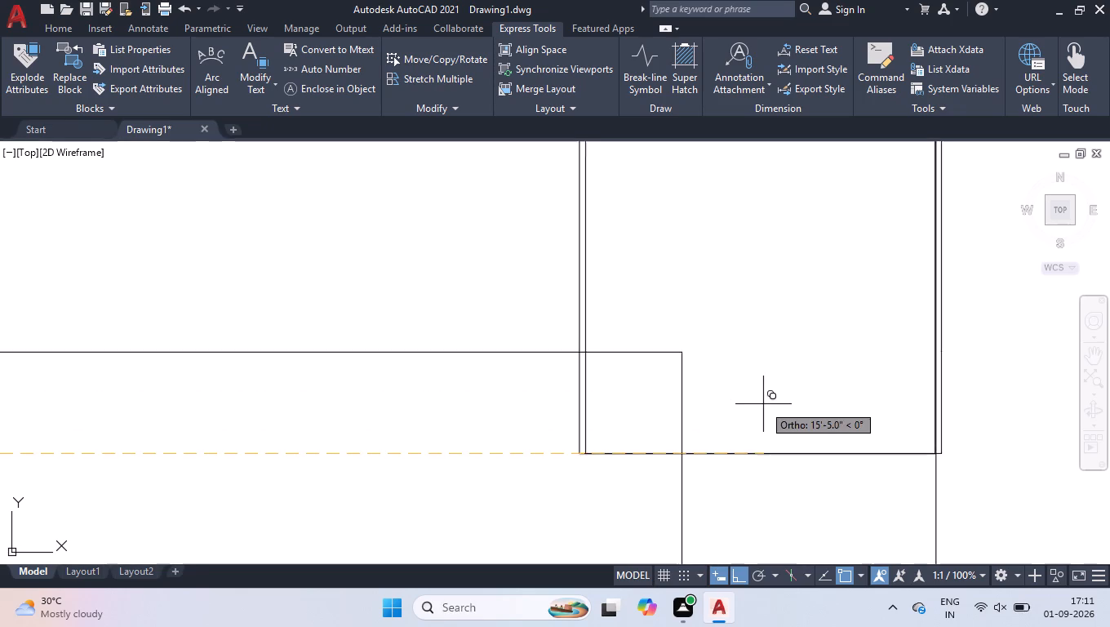
{"action": "scroll", "coordinate": [768, 411], "scroll_direction": "down", "scroll_amount": 1}
{"action": "key", "text": "Return"}
Move the upper-right column outline right by its lower-right corner onto the outer edge of the right wall.
{"action": "scroll", "coordinate": [834, 365], "scroll_direction": "up", "scroll_amount": 3}
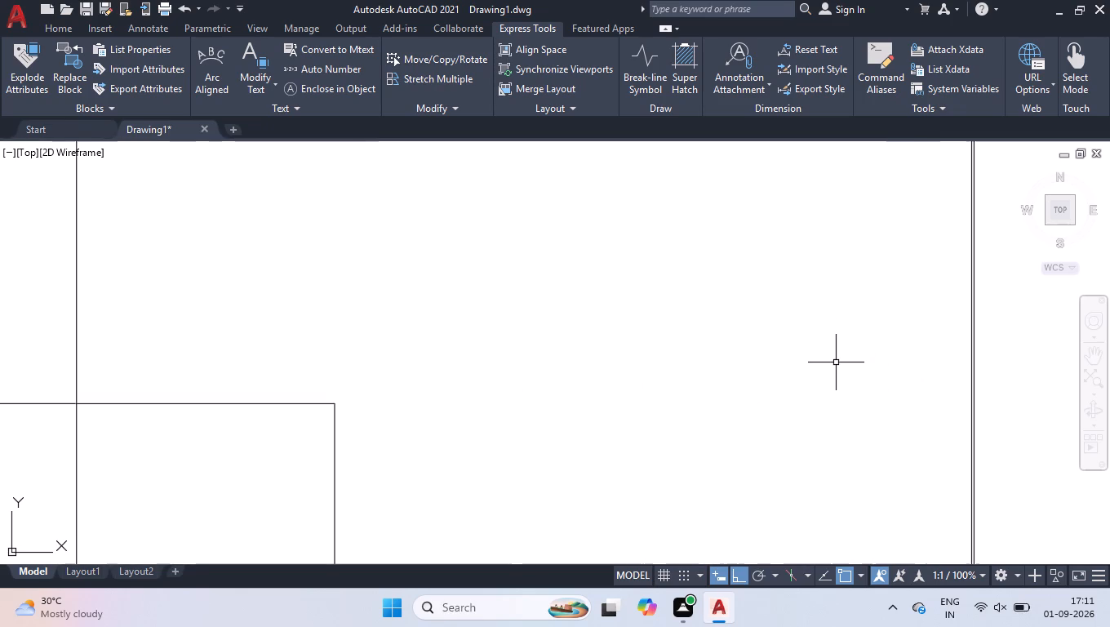
{"action": "scroll", "coordinate": [878, 380], "scroll_direction": "down", "scroll_amount": 2}
{"action": "scroll", "coordinate": [911, 497], "scroll_direction": "up", "scroll_amount": 6}
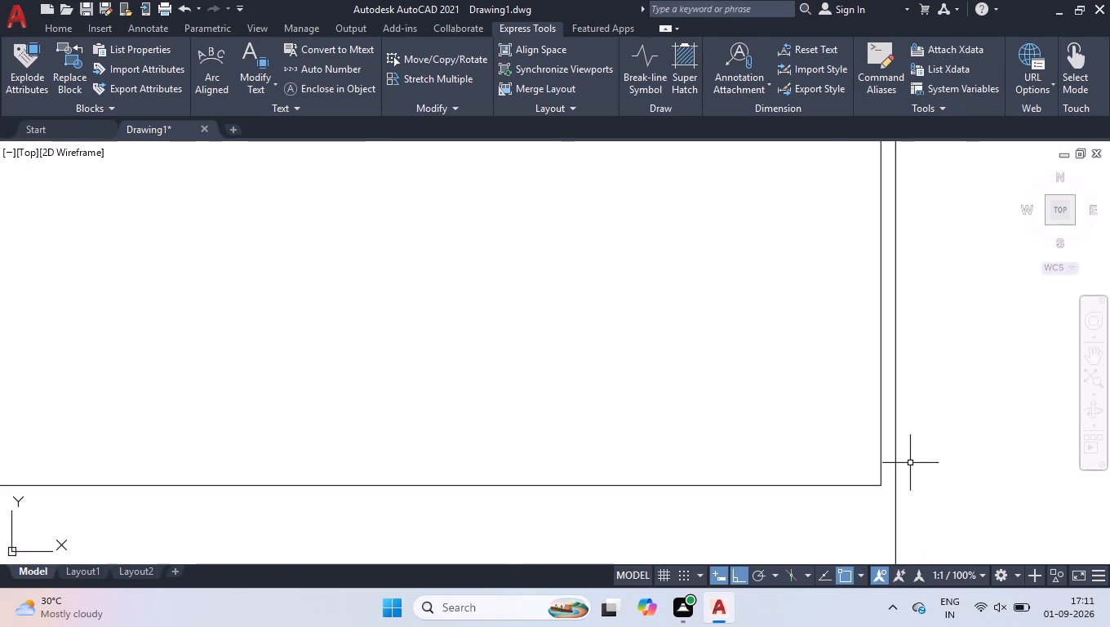
{"action": "scroll", "coordinate": [909, 461], "scroll_direction": "up", "scroll_amount": 2}
{"action": "type", "text": "mov"}
{"action": "key", "text": "Return"}
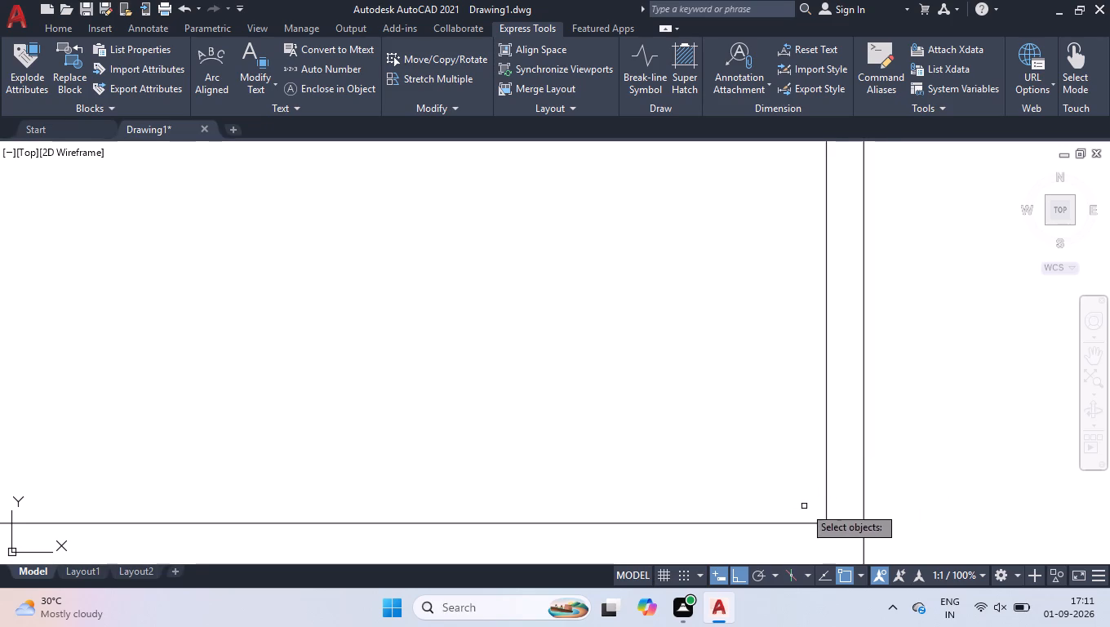
{"action": "left_click", "coordinate": [825, 353]}
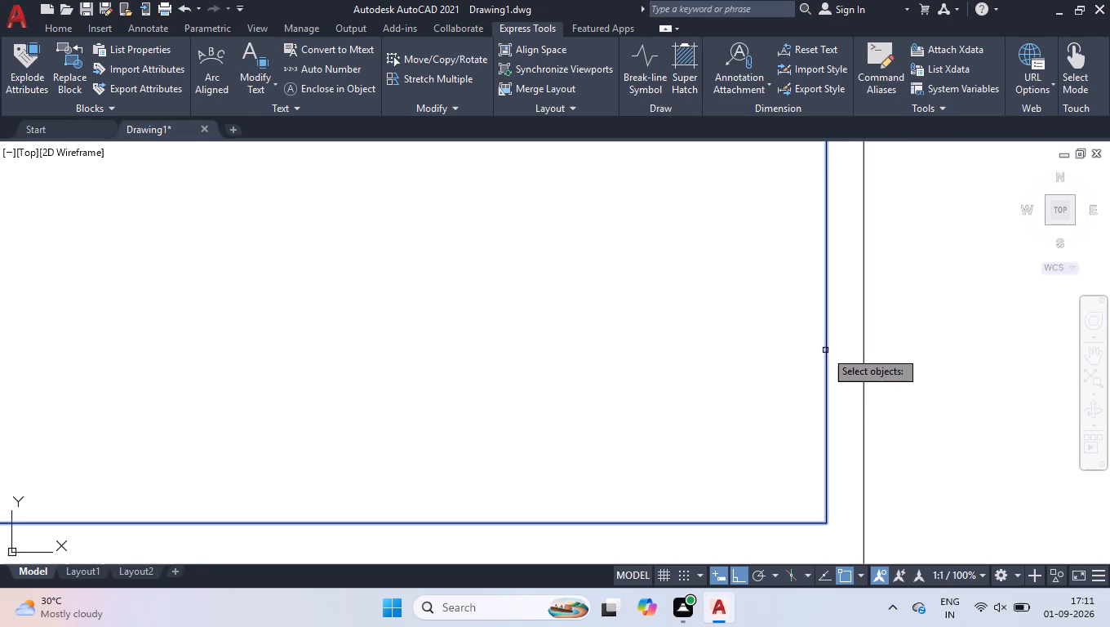
{"action": "key", "text": "space"}
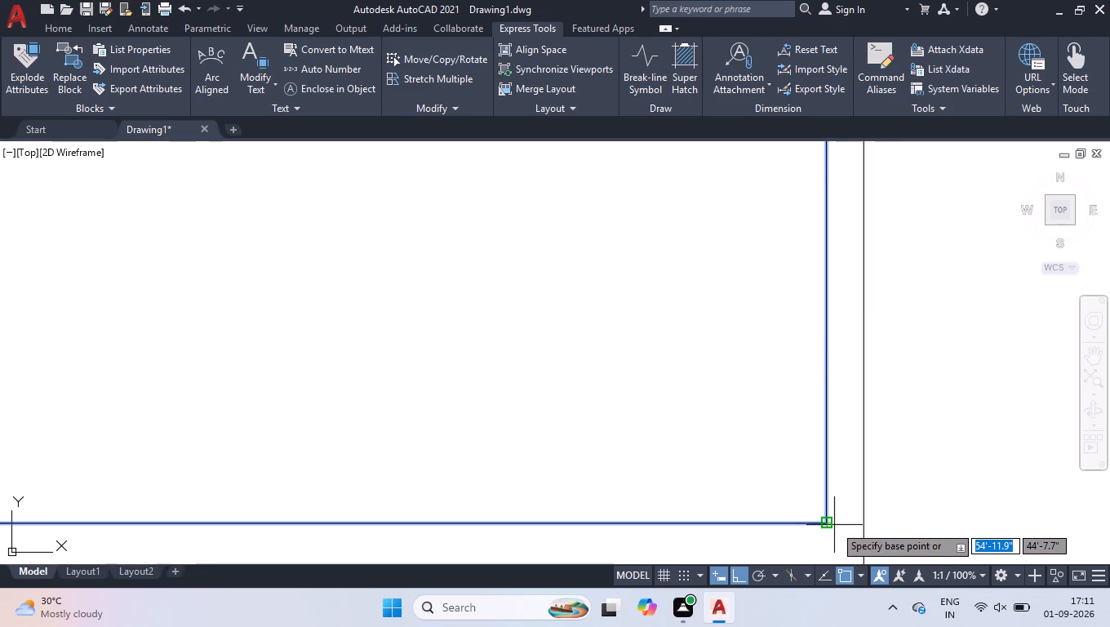
{"action": "left_click", "coordinate": [832, 525]}
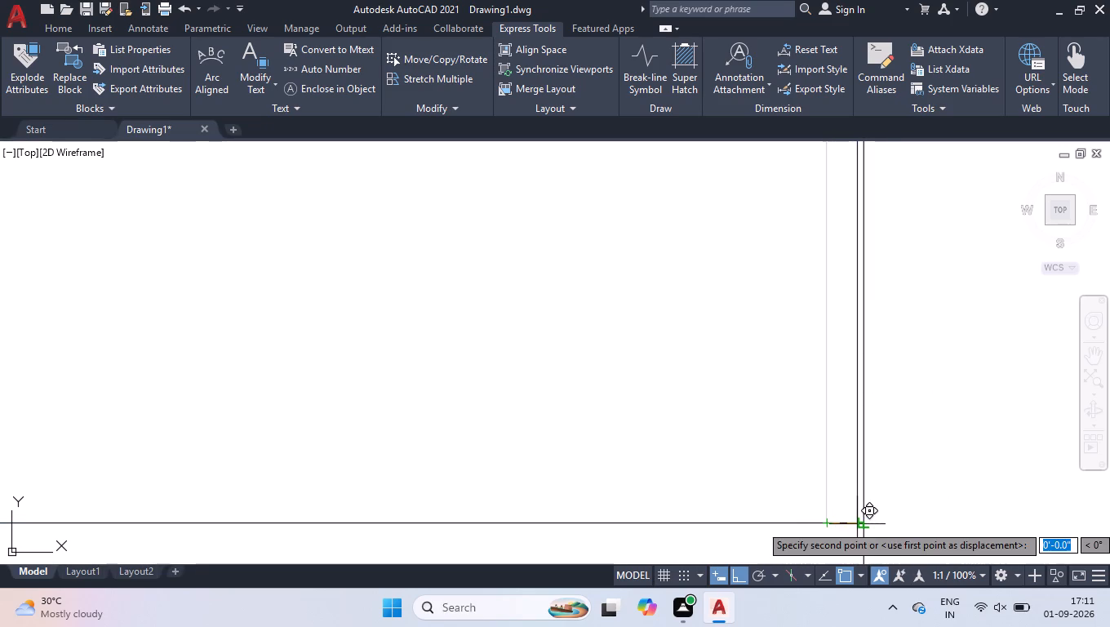
{"action": "left_click", "coordinate": [861, 523]}
Move the column outline above the short partition down 1" from its top end onto the top wall's outer line.
{"action": "key", "text": "space"}
{"action": "scroll", "coordinate": [864, 522], "scroll_direction": "down", "scroll_amount": 3}
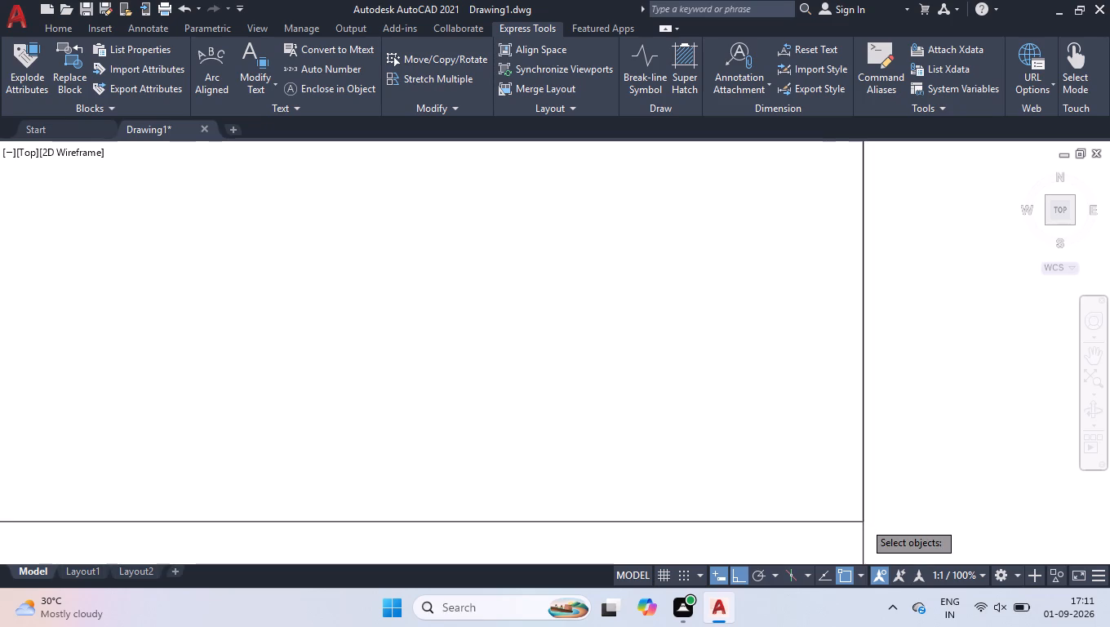
{"action": "scroll", "coordinate": [885, 508], "scroll_direction": "down", "scroll_amount": 12}
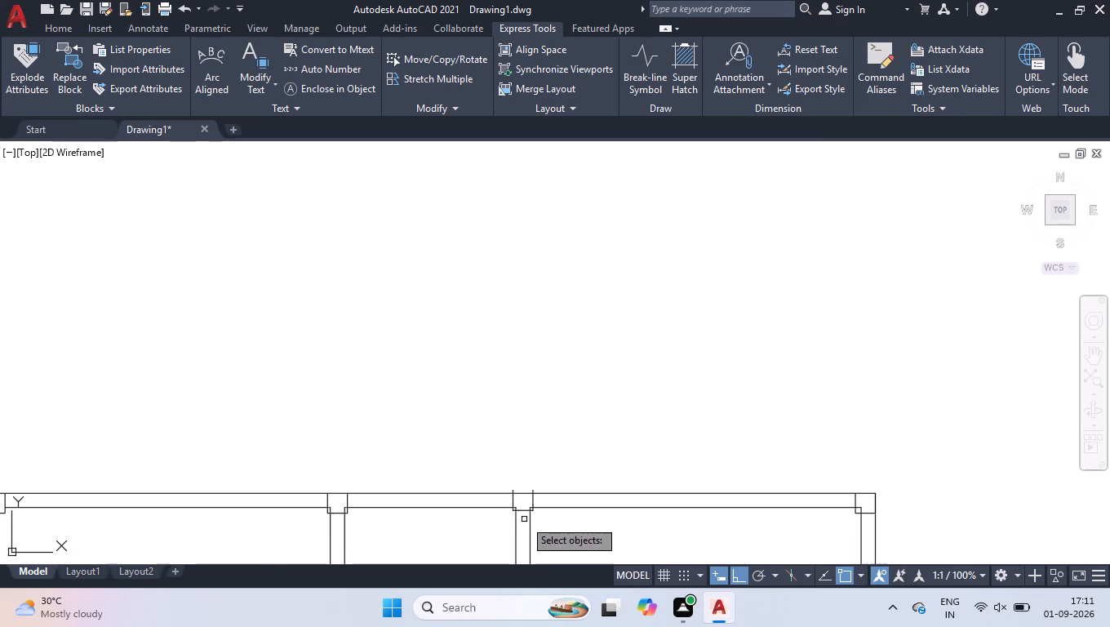
{"action": "scroll", "coordinate": [529, 514], "scroll_direction": "up", "scroll_amount": 7}
{"action": "scroll", "coordinate": [464, 368], "scroll_direction": "down", "scroll_amount": 2}
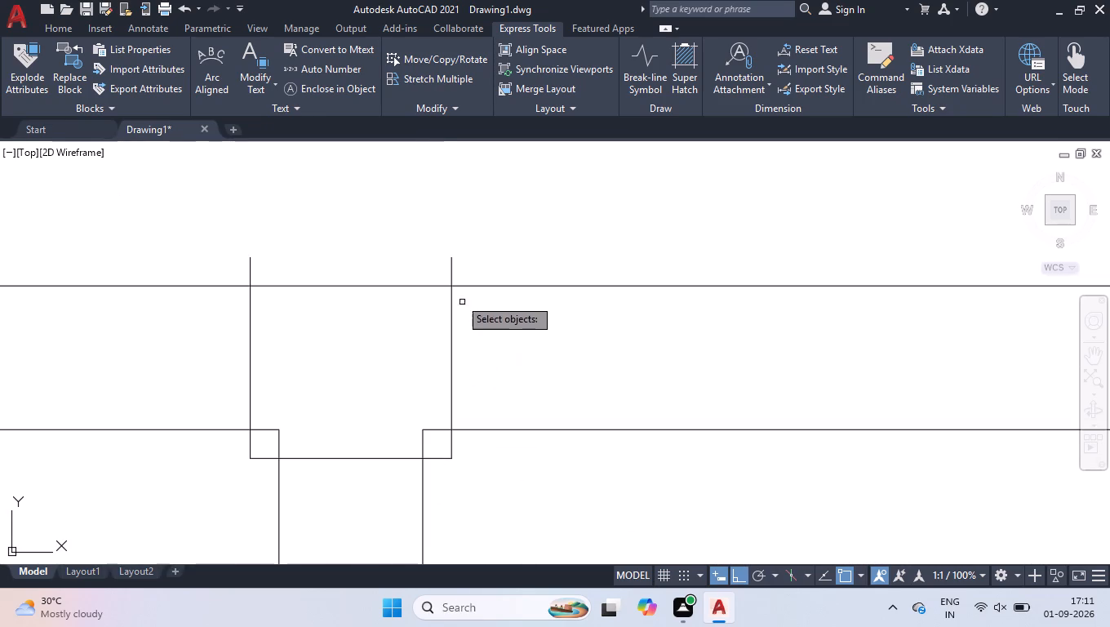
{"action": "scroll", "coordinate": [451, 255], "scroll_direction": "up", "scroll_amount": 3}
{"action": "left_click", "coordinate": [440, 318]}
{"action": "key", "text": "space"}
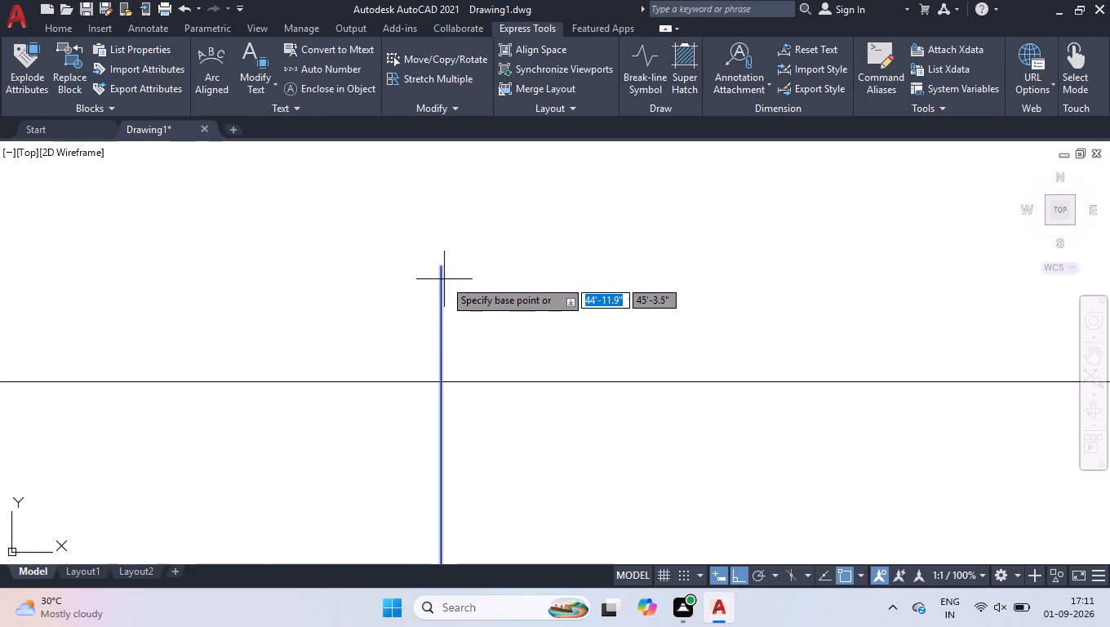
{"action": "left_click", "coordinate": [441, 269]}
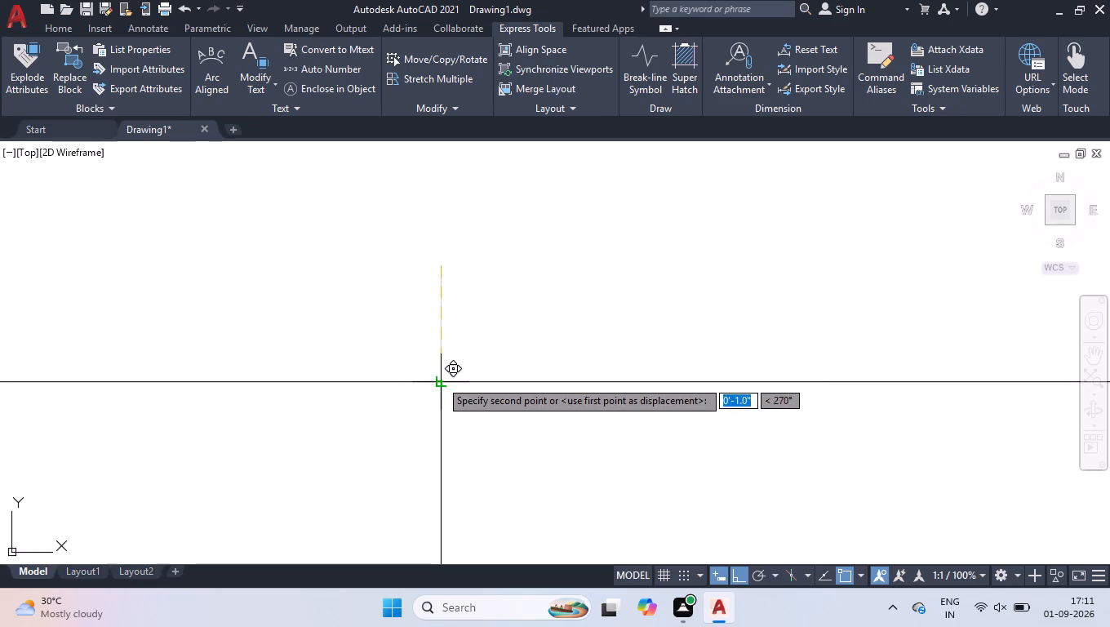
{"action": "left_click", "coordinate": [440, 380]}
Trim away the wall lines that run inside the upper-right corner column, including the overlapping piece on its outer edge.
{"action": "scroll", "coordinate": [505, 345], "scroll_direction": "down", "scroll_amount": 4}
{"action": "scroll", "coordinate": [595, 339], "scroll_direction": "down", "scroll_amount": 4}
{"action": "scroll", "coordinate": [615, 364], "scroll_direction": "up", "scroll_amount": 2}
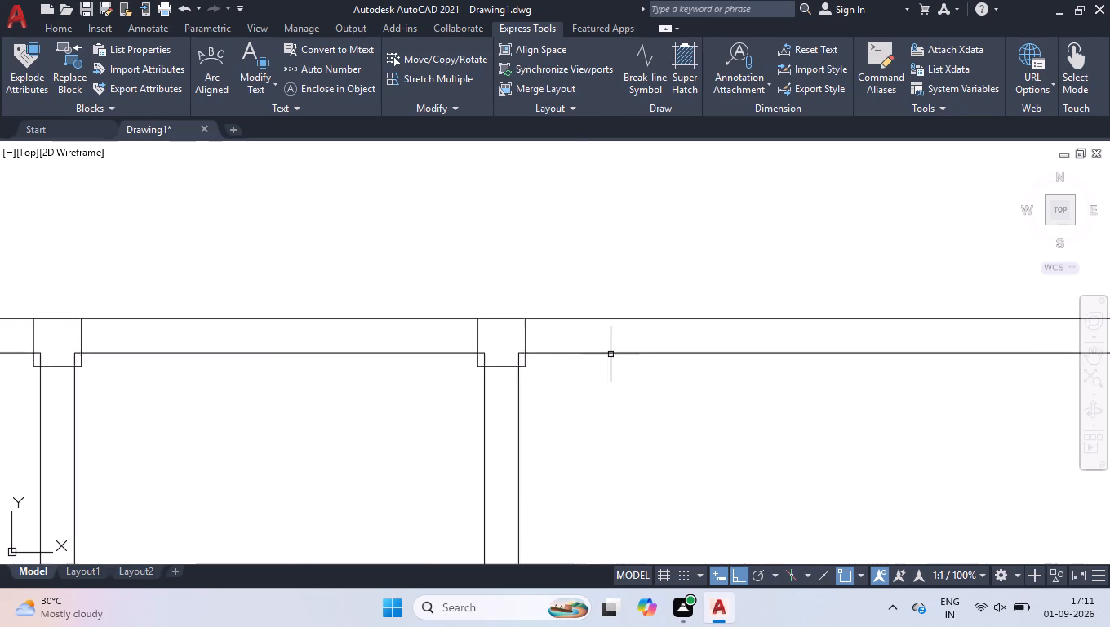
{"action": "scroll", "coordinate": [610, 354], "scroll_direction": "down", "scroll_amount": 2}
{"action": "type", "text": "tr"}
{"action": "key", "text": "Return"}
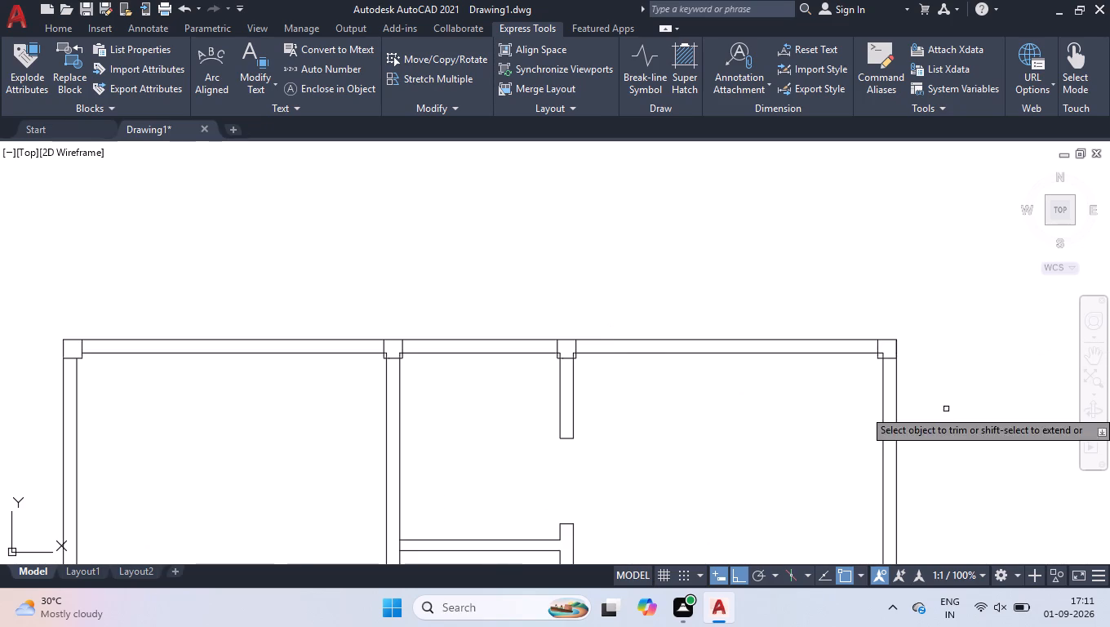
{"action": "scroll", "coordinate": [889, 356], "scroll_direction": "up", "scroll_amount": 4}
{"action": "scroll", "coordinate": [811, 358], "scroll_direction": "up", "scroll_amount": 4}
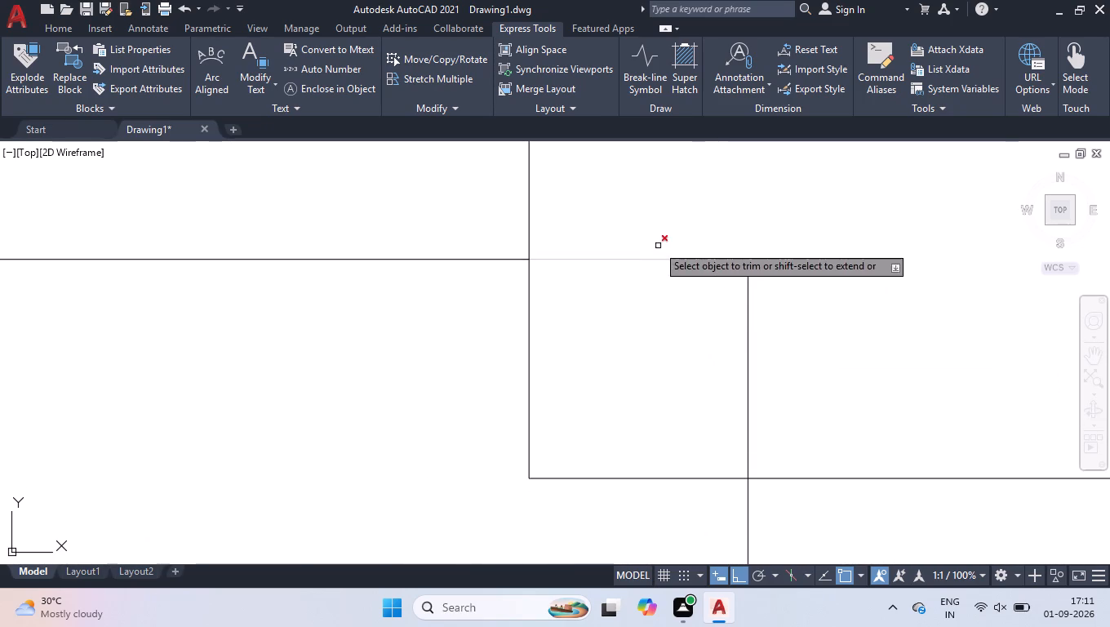
{"action": "left_click", "coordinate": [653, 238]}
{"action": "left_click", "coordinate": [820, 369]}
{"action": "scroll", "coordinate": [819, 366], "scroll_direction": "down", "scroll_amount": 5}
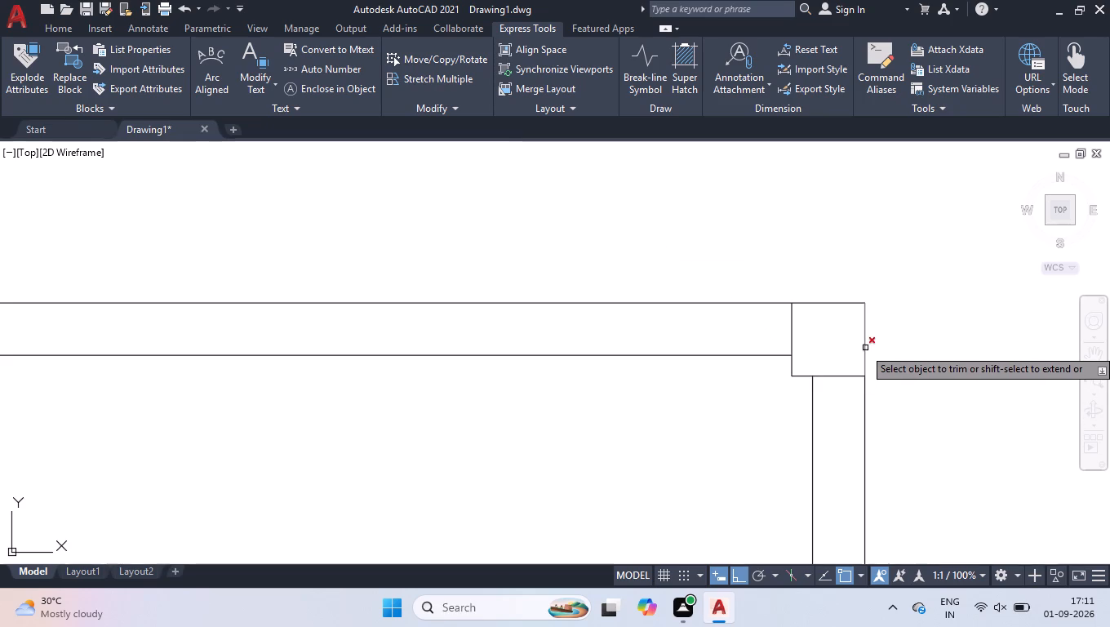
{"action": "left_click", "coordinate": [865, 345]}
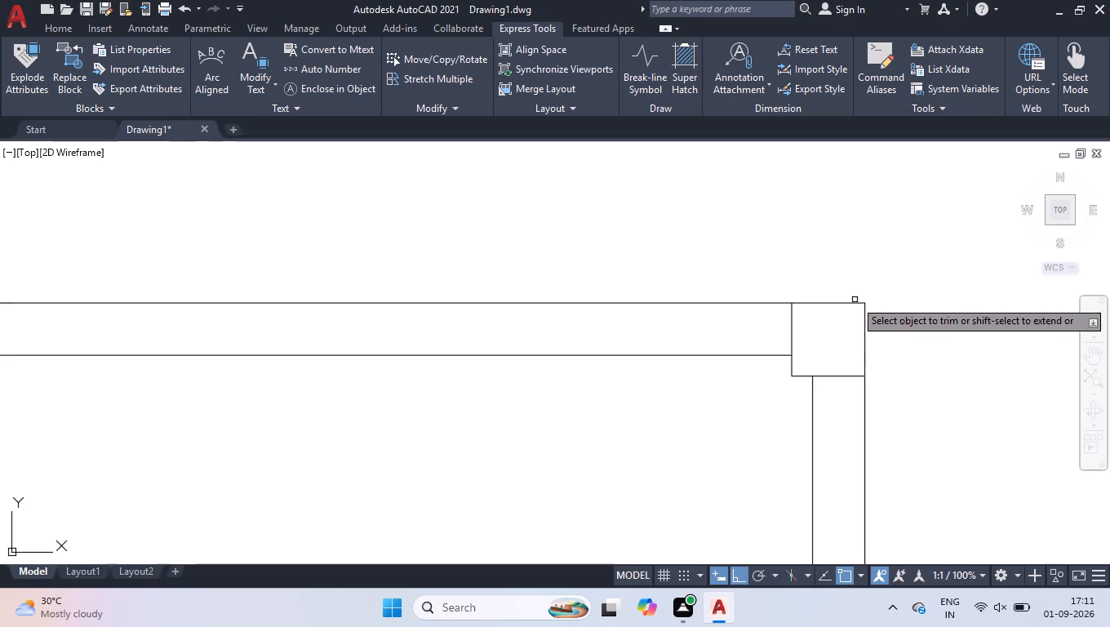
{"action": "scroll", "coordinate": [908, 389], "scroll_direction": "down", "scroll_amount": 2}
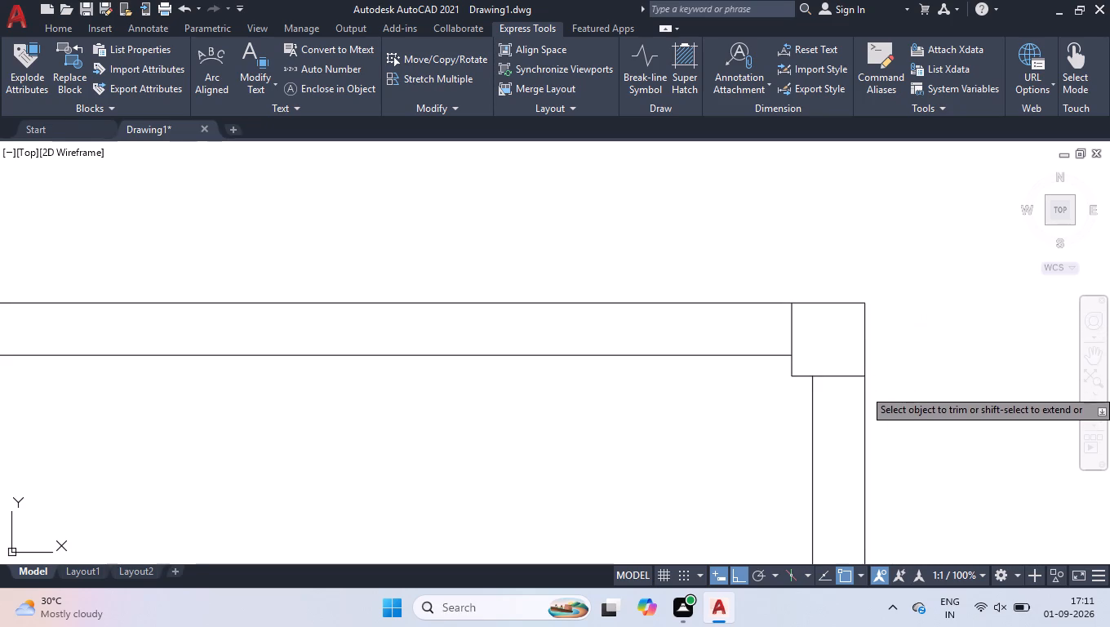
Trim away the wall and partition lines inside the column above the short partition.
{"action": "scroll", "coordinate": [357, 394], "scroll_direction": "up", "scroll_amount": 3}
{"action": "scroll", "coordinate": [456, 362], "scroll_direction": "up", "scroll_amount": 2}
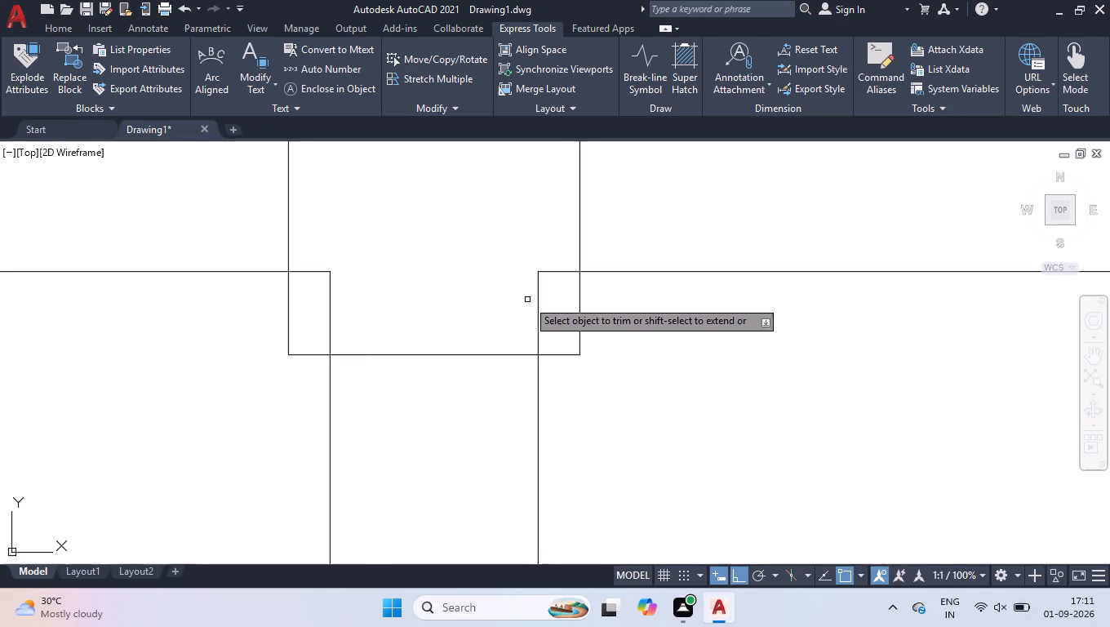
{"action": "left_click", "coordinate": [562, 262]}
{"action": "left_click", "coordinate": [535, 299]}
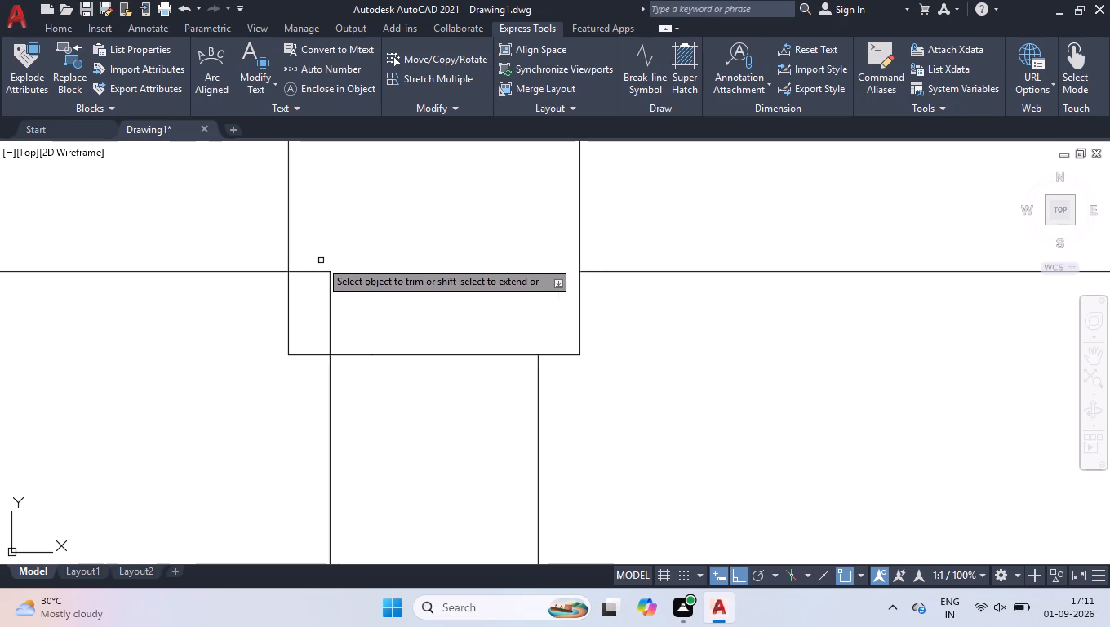
{"action": "left_click", "coordinate": [315, 262]}
{"action": "left_click", "coordinate": [362, 304]}
{"action": "scroll", "coordinate": [476, 288], "scroll_direction": "down", "scroll_amount": 2}
{"action": "scroll", "coordinate": [584, 360], "scroll_direction": "down", "scroll_amount": 4}
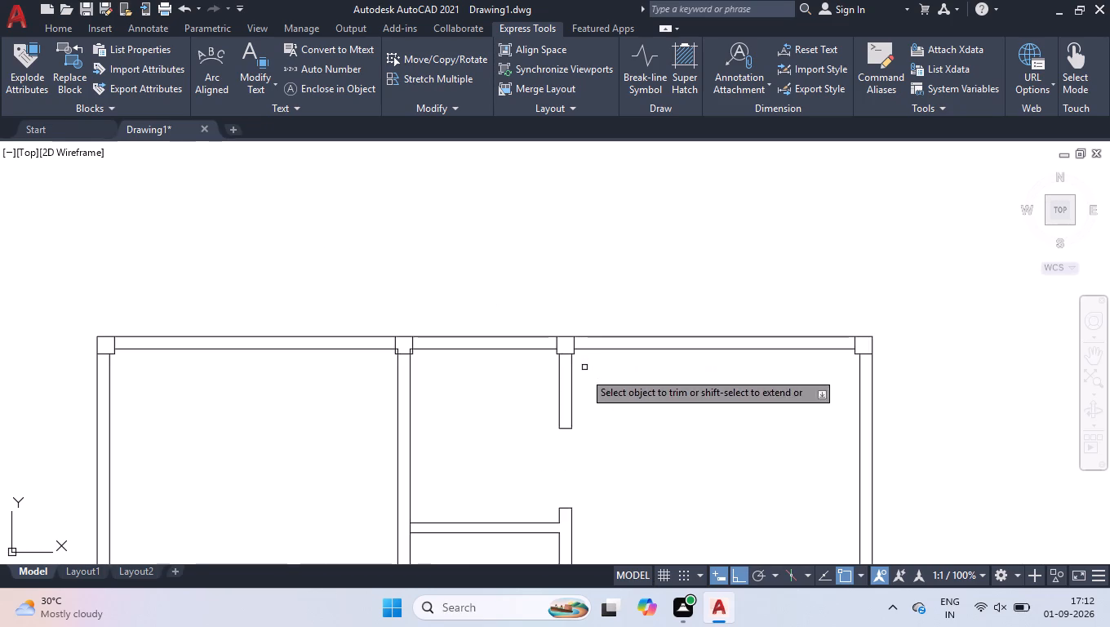
Trim away the wall and partition lines inside the column at the top of the long left partition.
{"action": "scroll", "coordinate": [385, 365], "scroll_direction": "up", "scroll_amount": 3}
{"action": "scroll", "coordinate": [468, 330], "scroll_direction": "up", "scroll_amount": 3}
{"action": "left_click", "coordinate": [473, 247]}
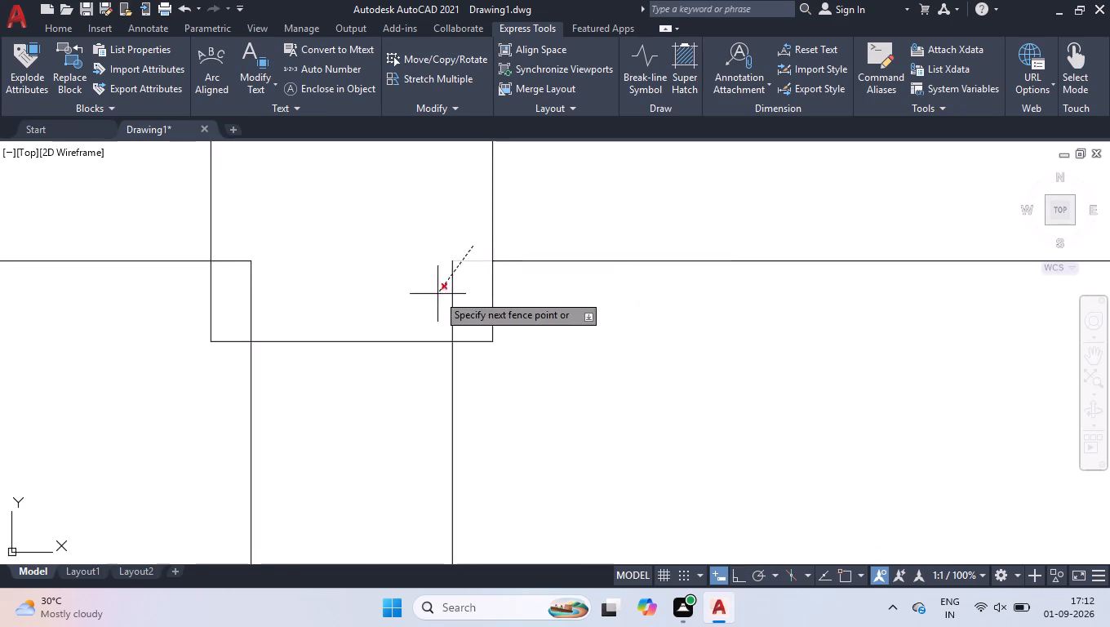
{"action": "left_click", "coordinate": [437, 294]}
{"action": "left_click", "coordinate": [229, 247]}
{"action": "left_click", "coordinate": [282, 312]}
{"action": "scroll", "coordinate": [359, 248], "scroll_direction": "down", "scroll_amount": 2}
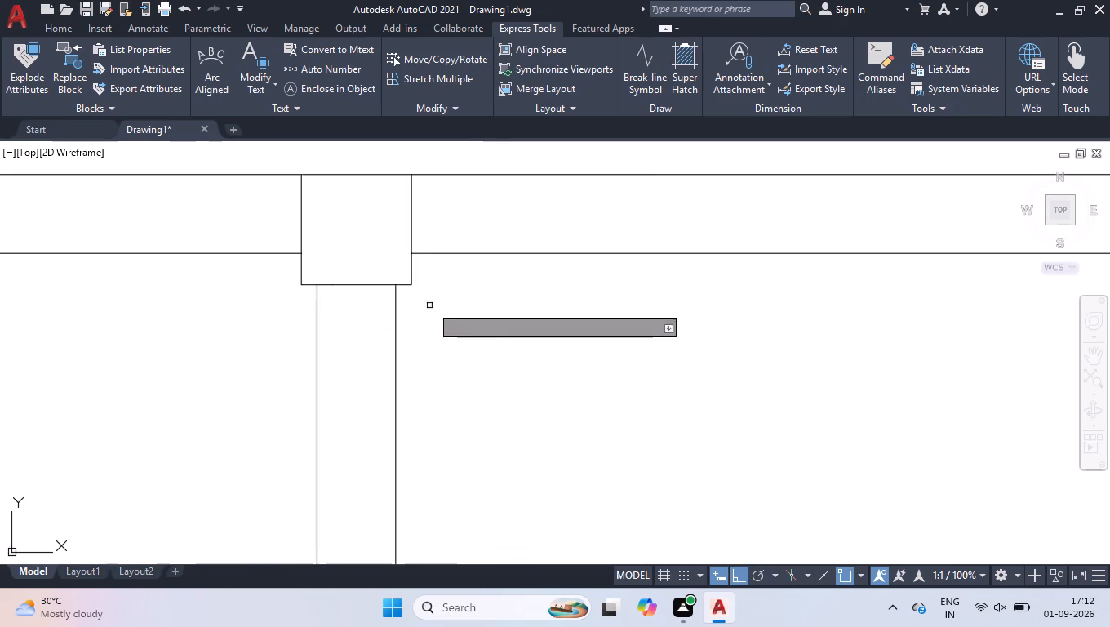
{"action": "scroll", "coordinate": [486, 359], "scroll_direction": "down", "scroll_amount": 6}
{"action": "key", "text": "Return"}
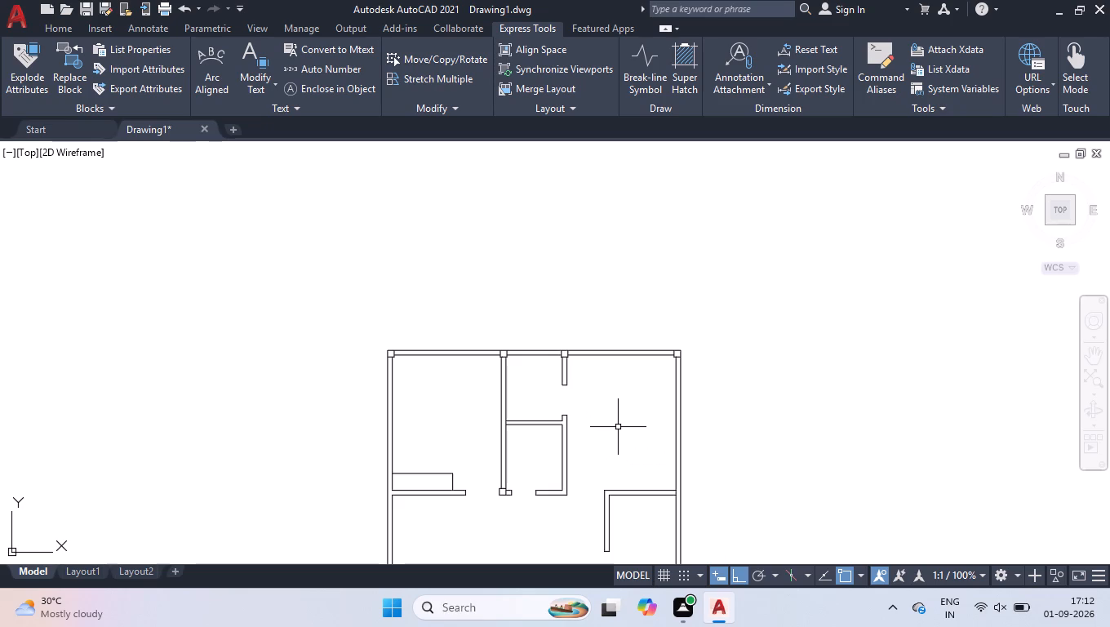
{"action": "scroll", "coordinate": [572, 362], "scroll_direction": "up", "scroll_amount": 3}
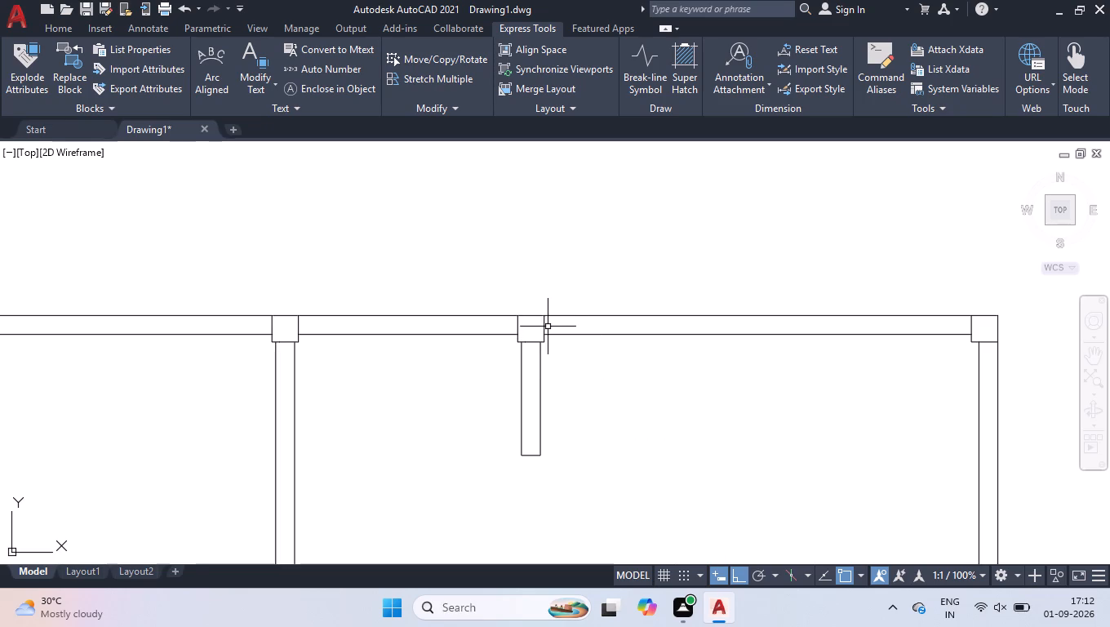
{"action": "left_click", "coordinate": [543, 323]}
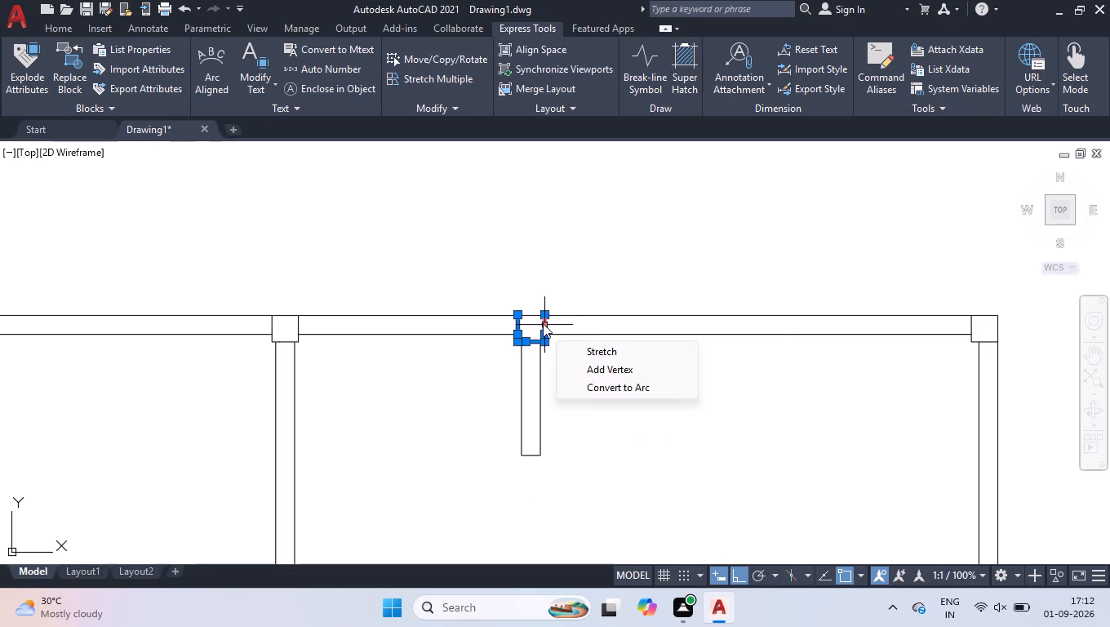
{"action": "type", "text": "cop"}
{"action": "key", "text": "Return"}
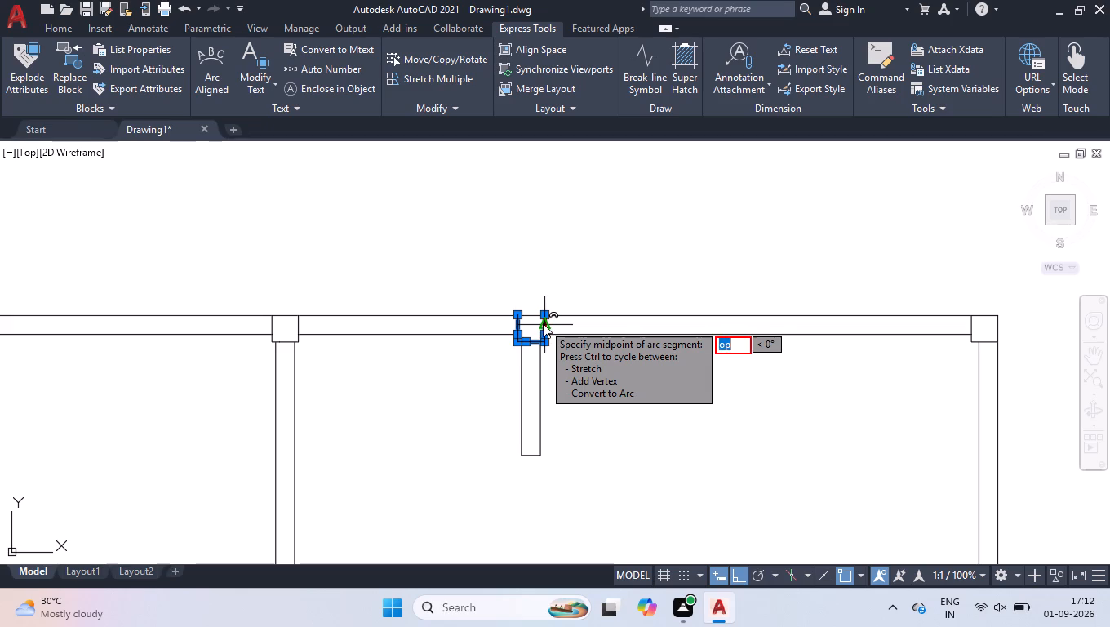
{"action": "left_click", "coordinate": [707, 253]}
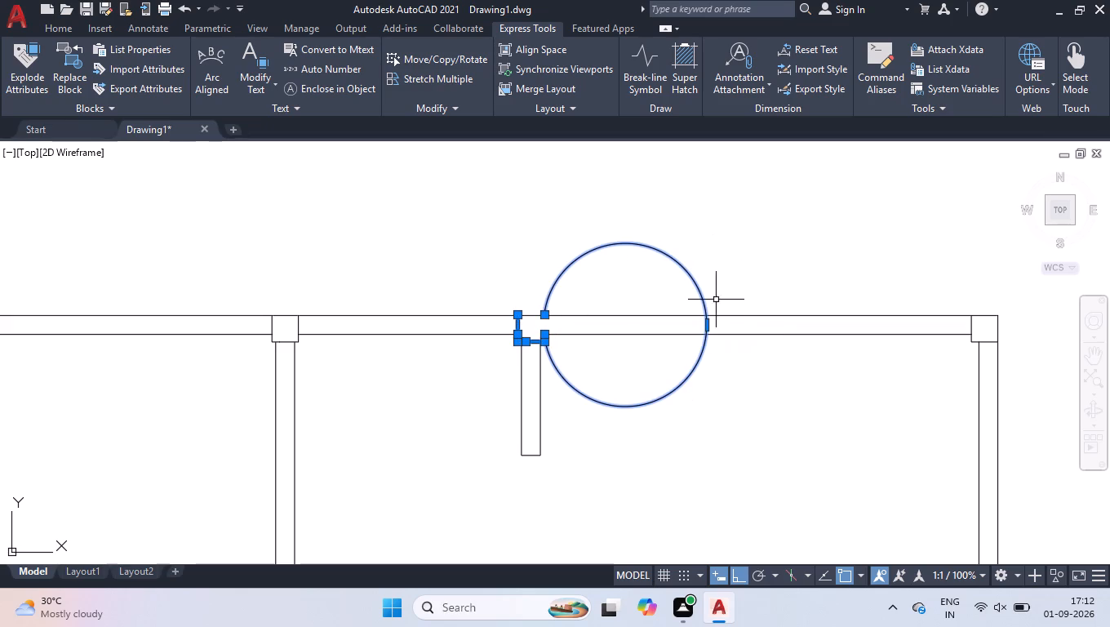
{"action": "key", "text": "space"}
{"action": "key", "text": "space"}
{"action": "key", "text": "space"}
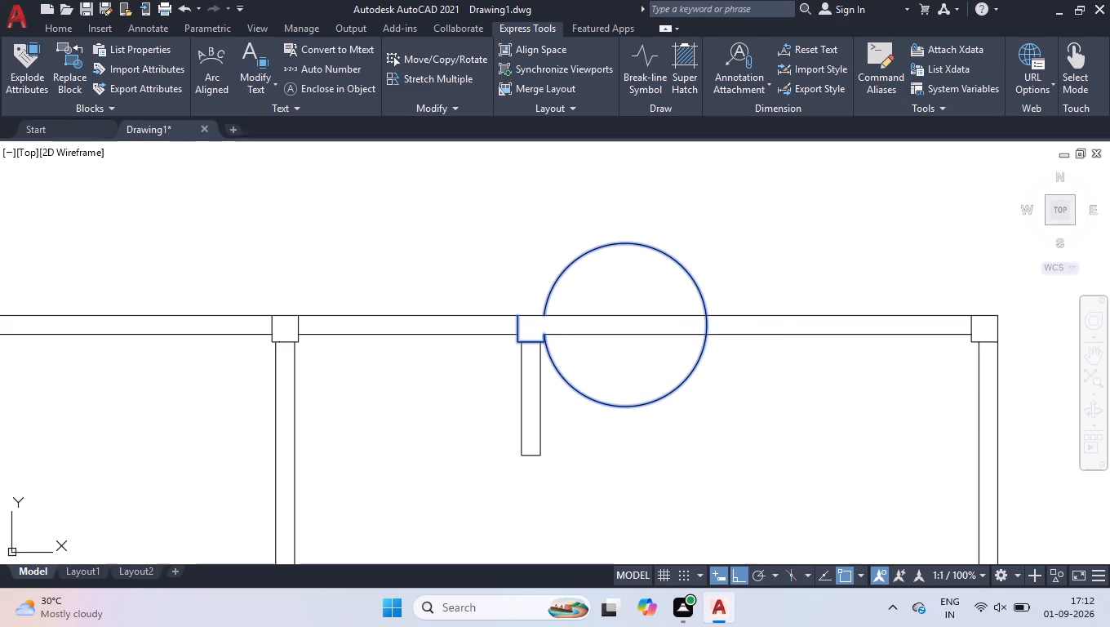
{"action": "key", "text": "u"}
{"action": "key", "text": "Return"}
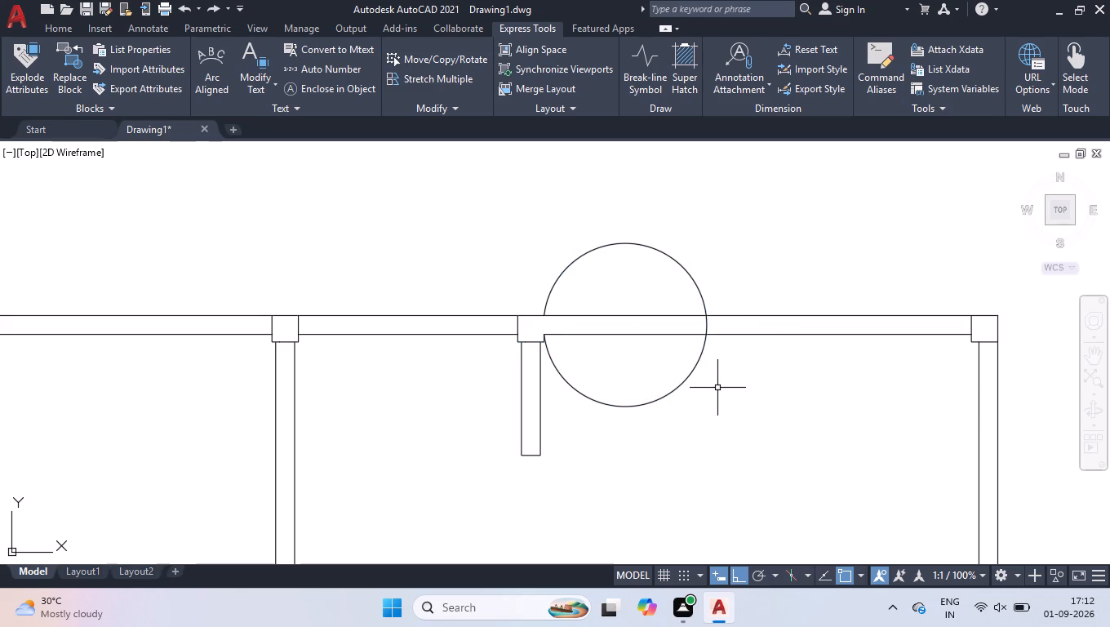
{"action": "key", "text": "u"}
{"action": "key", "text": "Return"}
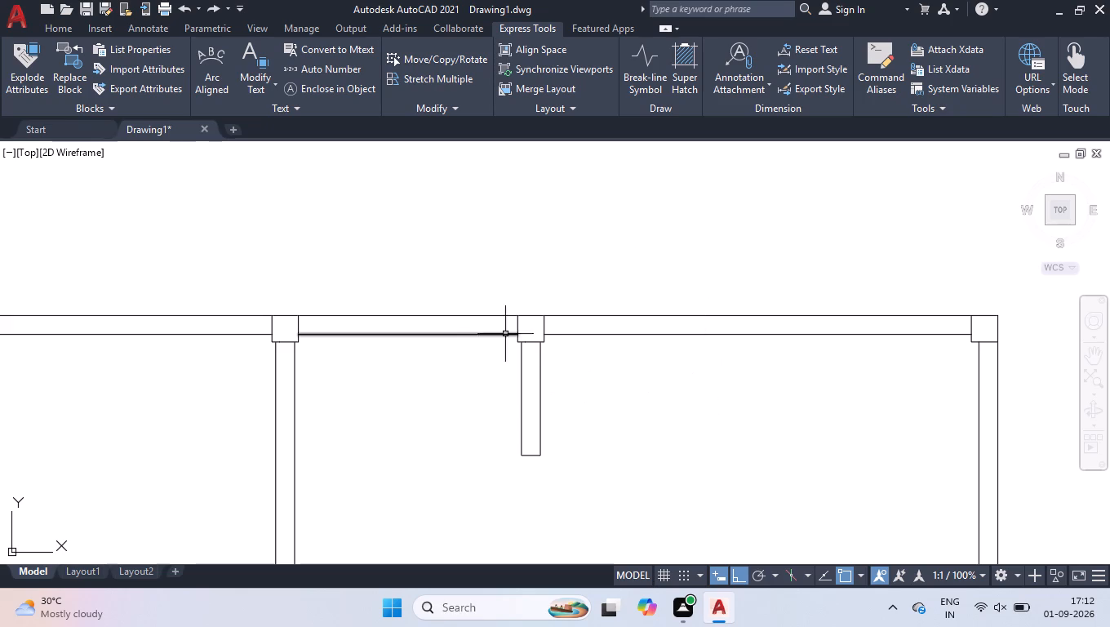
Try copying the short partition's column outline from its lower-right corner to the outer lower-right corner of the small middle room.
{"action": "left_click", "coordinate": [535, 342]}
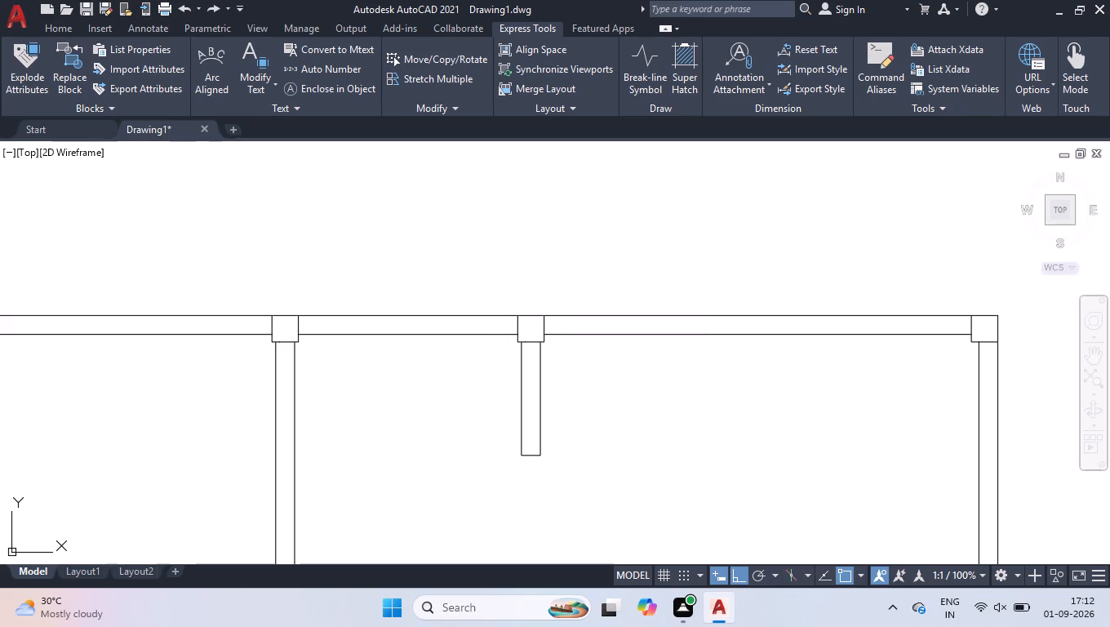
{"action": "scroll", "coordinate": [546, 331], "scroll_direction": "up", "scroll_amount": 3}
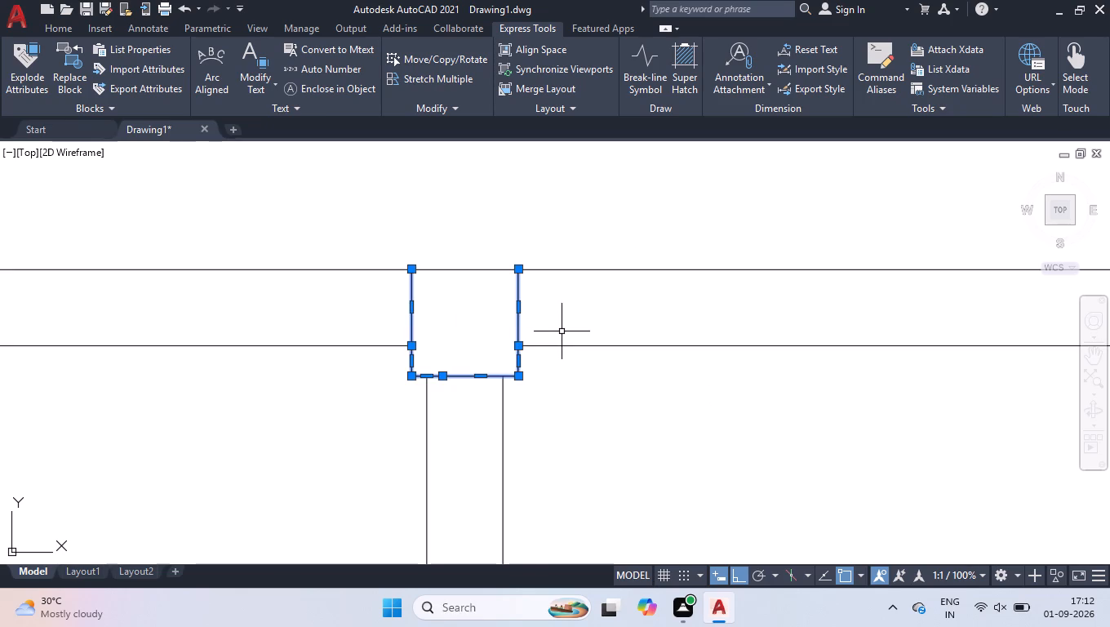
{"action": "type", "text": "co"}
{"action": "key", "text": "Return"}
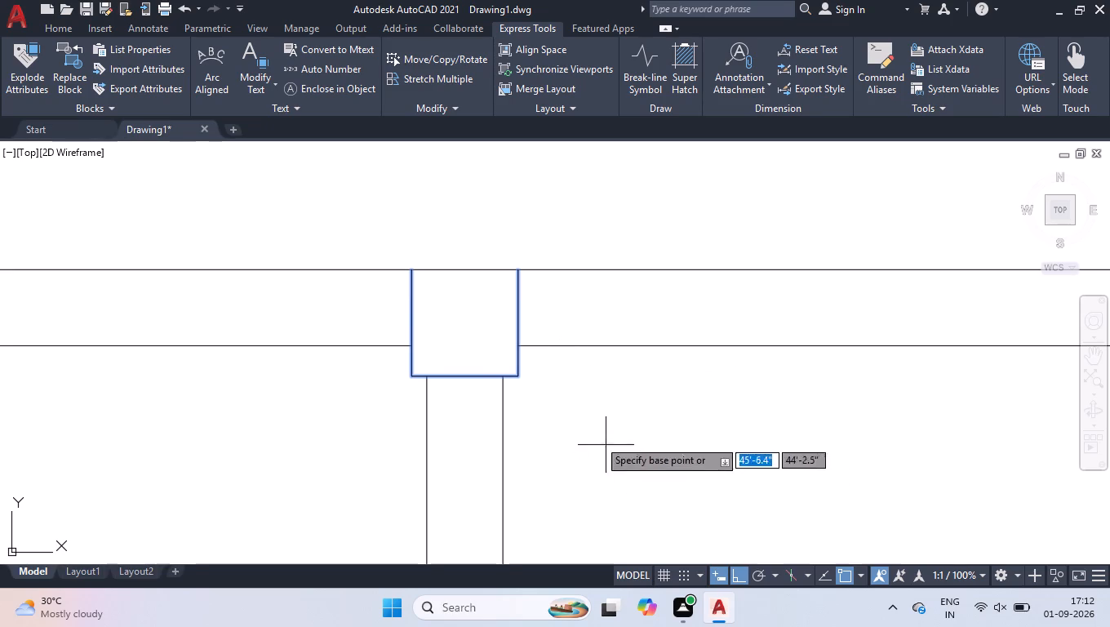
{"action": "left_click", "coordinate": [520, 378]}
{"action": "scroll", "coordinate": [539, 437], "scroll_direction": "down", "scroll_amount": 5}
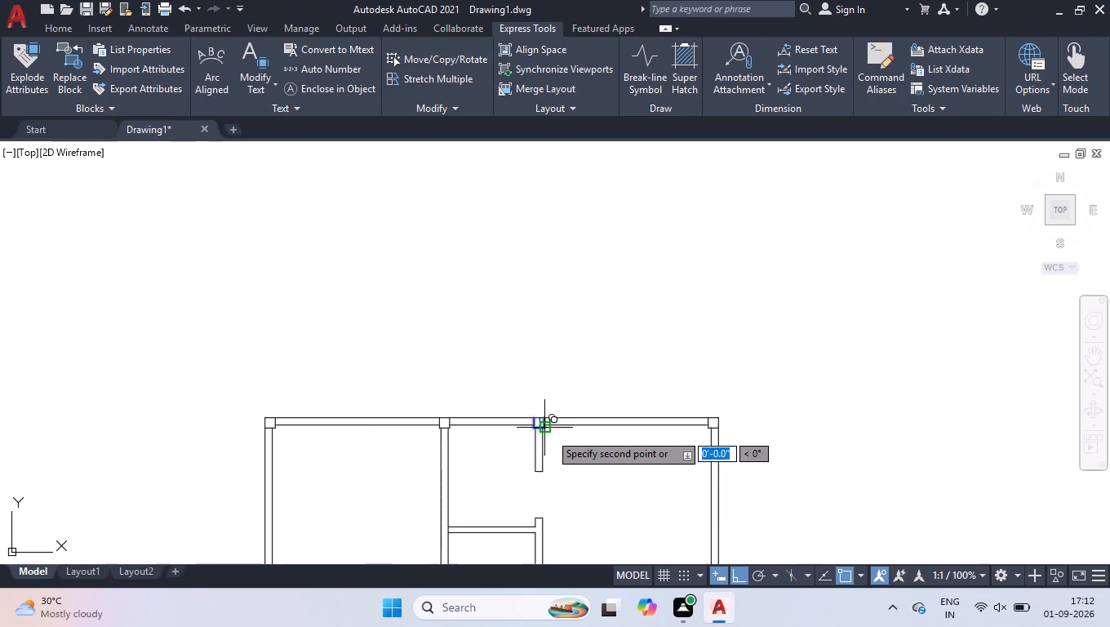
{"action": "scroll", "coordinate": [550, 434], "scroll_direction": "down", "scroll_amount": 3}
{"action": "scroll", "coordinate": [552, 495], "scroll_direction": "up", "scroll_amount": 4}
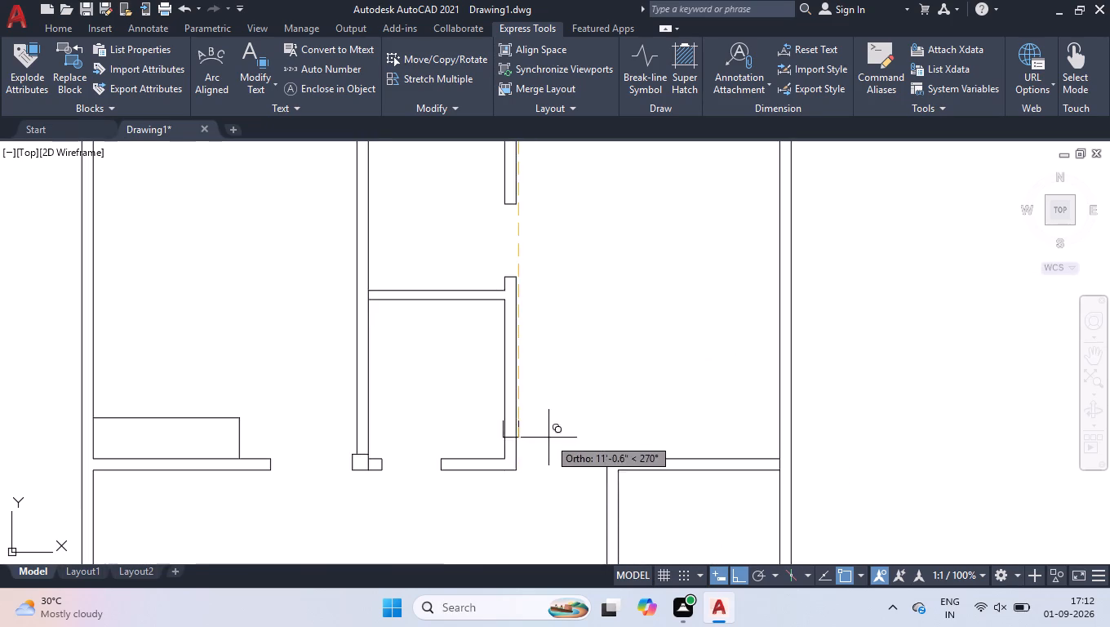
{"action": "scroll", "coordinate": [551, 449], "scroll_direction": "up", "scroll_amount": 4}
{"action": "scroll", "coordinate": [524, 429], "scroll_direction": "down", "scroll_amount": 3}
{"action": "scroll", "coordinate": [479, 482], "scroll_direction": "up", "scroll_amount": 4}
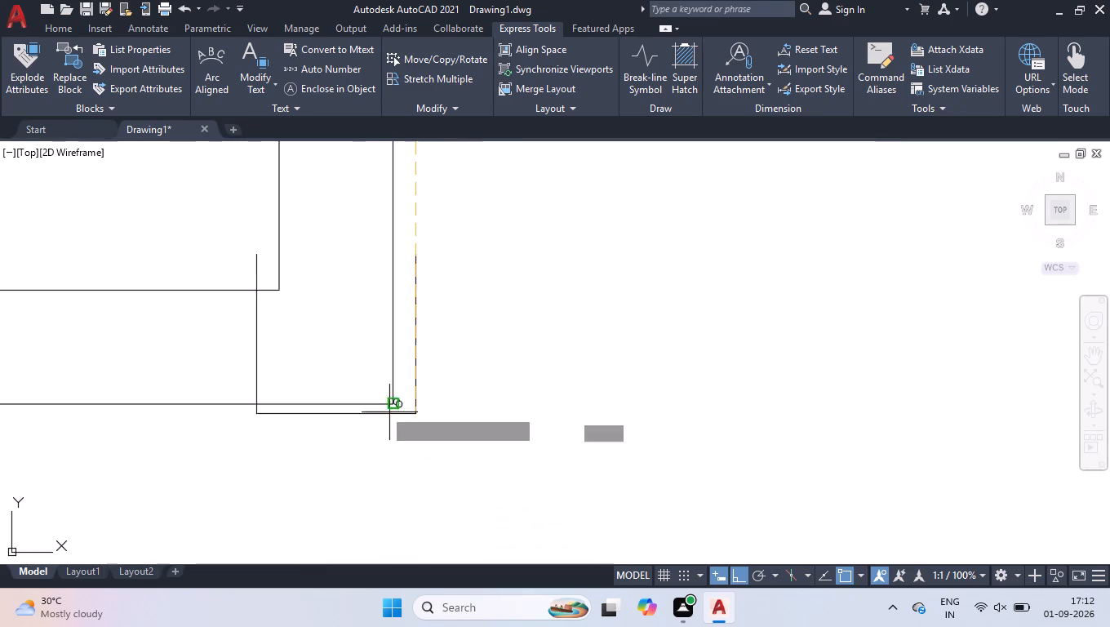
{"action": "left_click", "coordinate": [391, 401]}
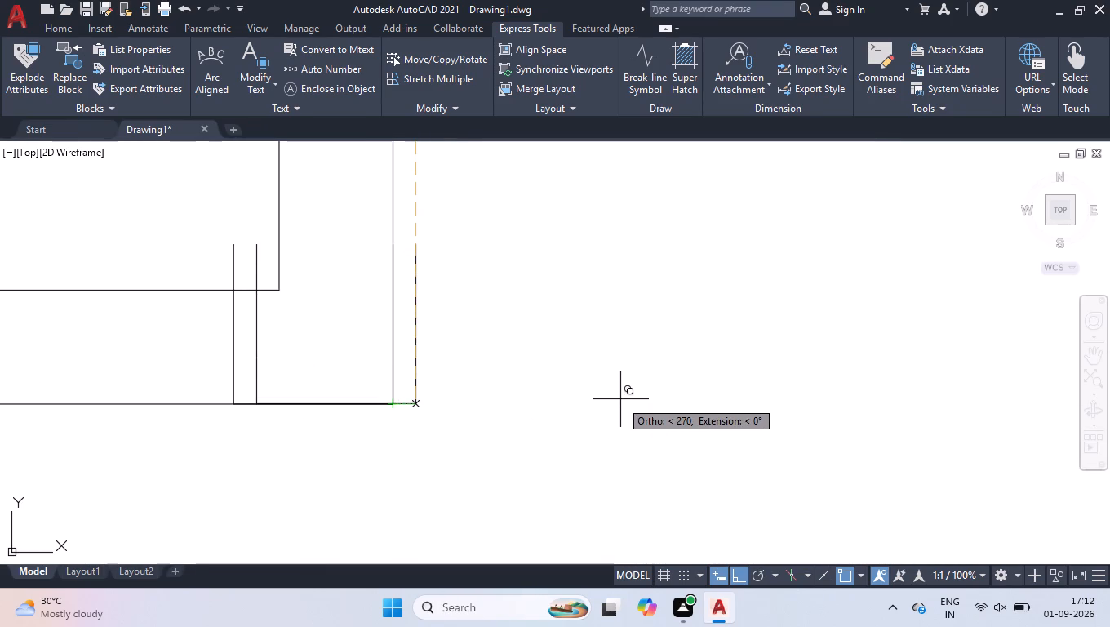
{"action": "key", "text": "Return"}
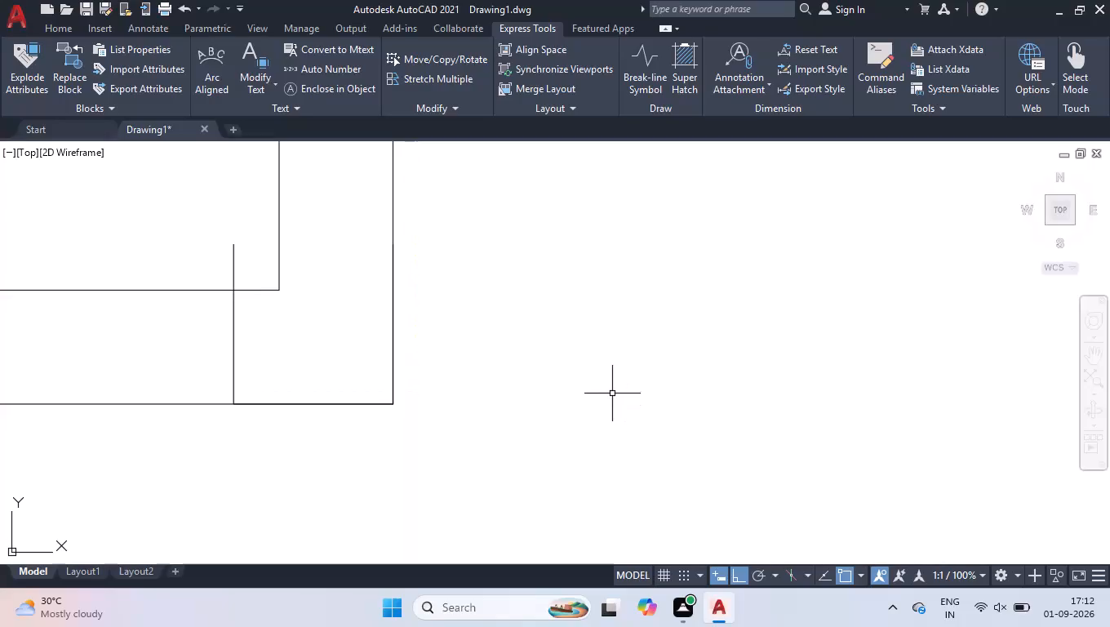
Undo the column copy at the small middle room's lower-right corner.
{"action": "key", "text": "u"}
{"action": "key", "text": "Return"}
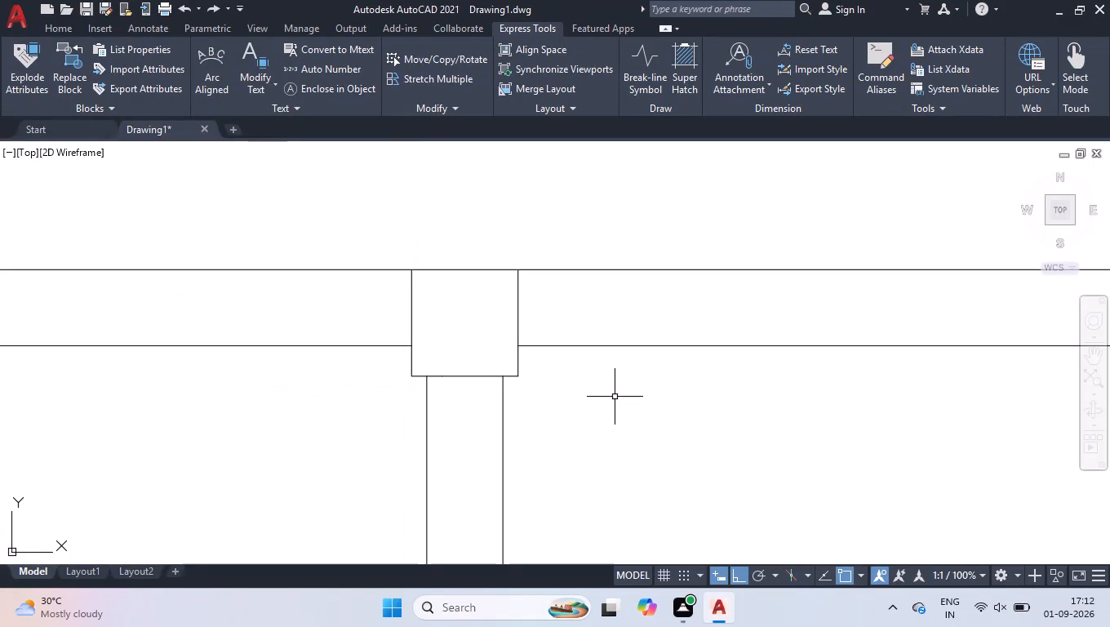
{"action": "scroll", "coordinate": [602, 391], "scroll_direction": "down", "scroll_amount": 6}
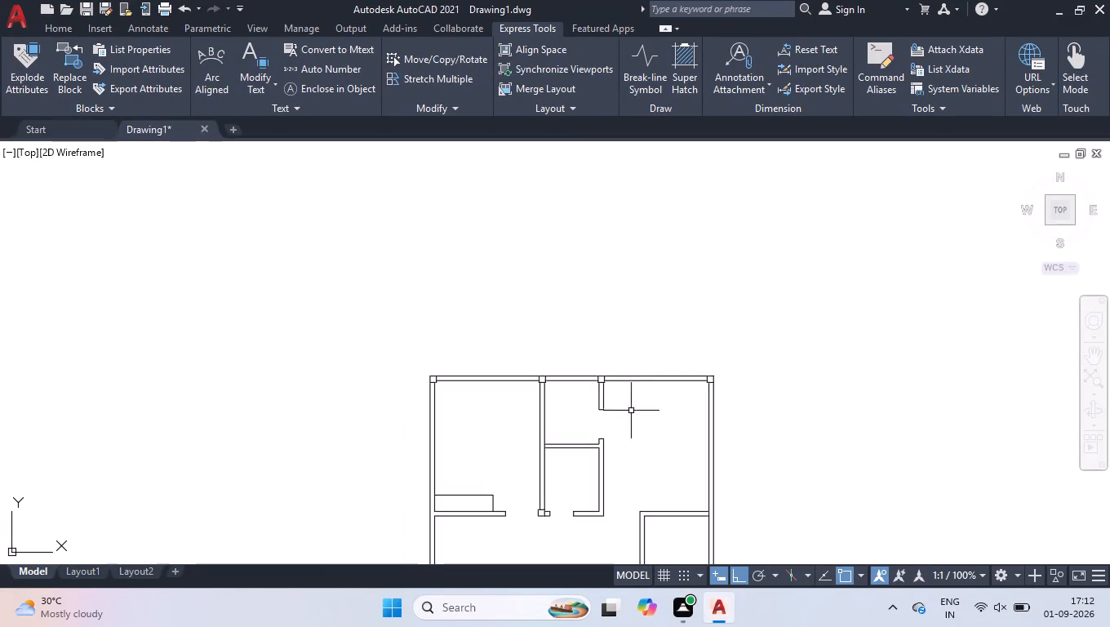
Copy the short partition's column outline from its upper-right corner about 12'-3.2" straight down onto the small middle room's lower-right corner.
{"action": "scroll", "coordinate": [612, 407], "scroll_direction": "up", "scroll_amount": 3}
{"action": "scroll", "coordinate": [547, 300], "scroll_direction": "up", "scroll_amount": 2}
{"action": "left_click", "coordinate": [564, 314]}
{"action": "left_click", "coordinate": [515, 327]}
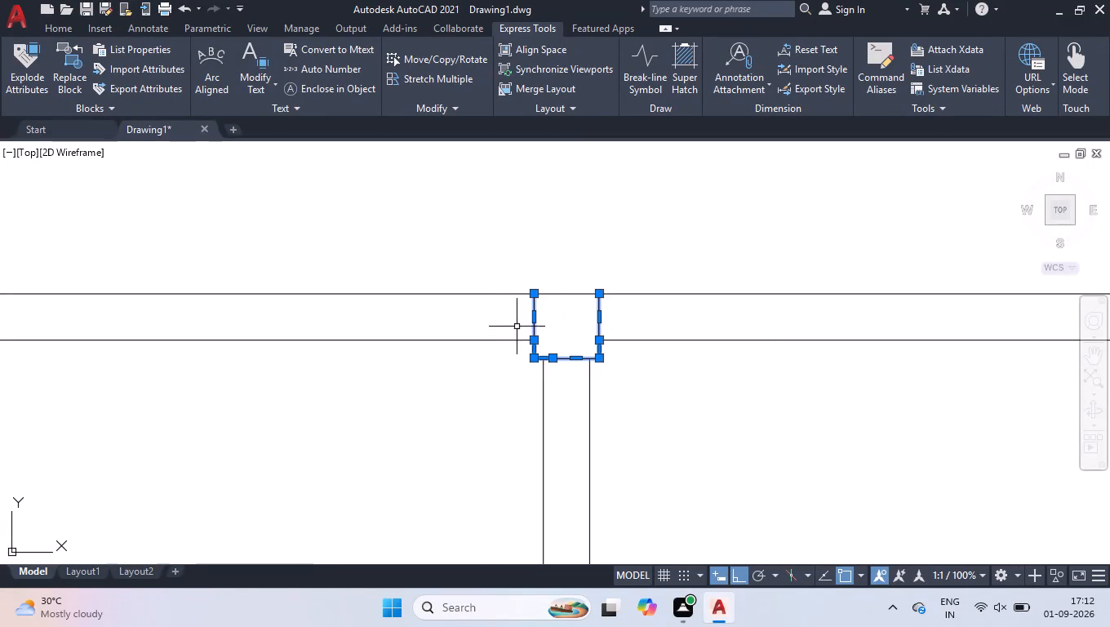
{"action": "type", "text": "co"}
{"action": "key", "text": "Return"}
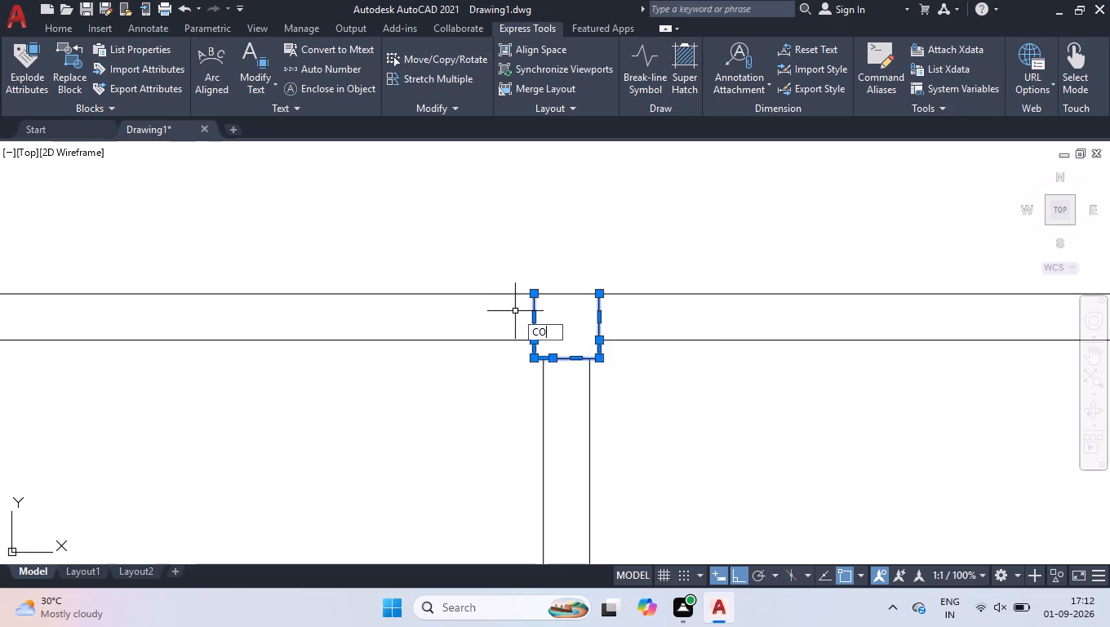
{"action": "left_click", "coordinate": [599, 290]}
{"action": "scroll", "coordinate": [625, 375], "scroll_direction": "down", "scroll_amount": 7}
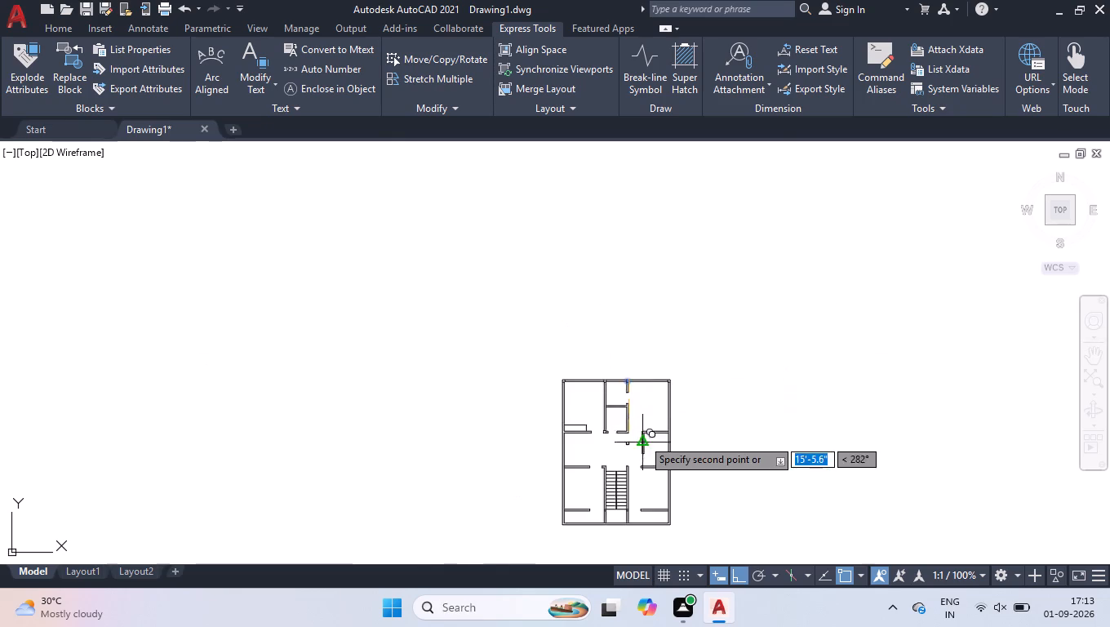
{"action": "scroll", "coordinate": [642, 438], "scroll_direction": "up", "scroll_amount": 7}
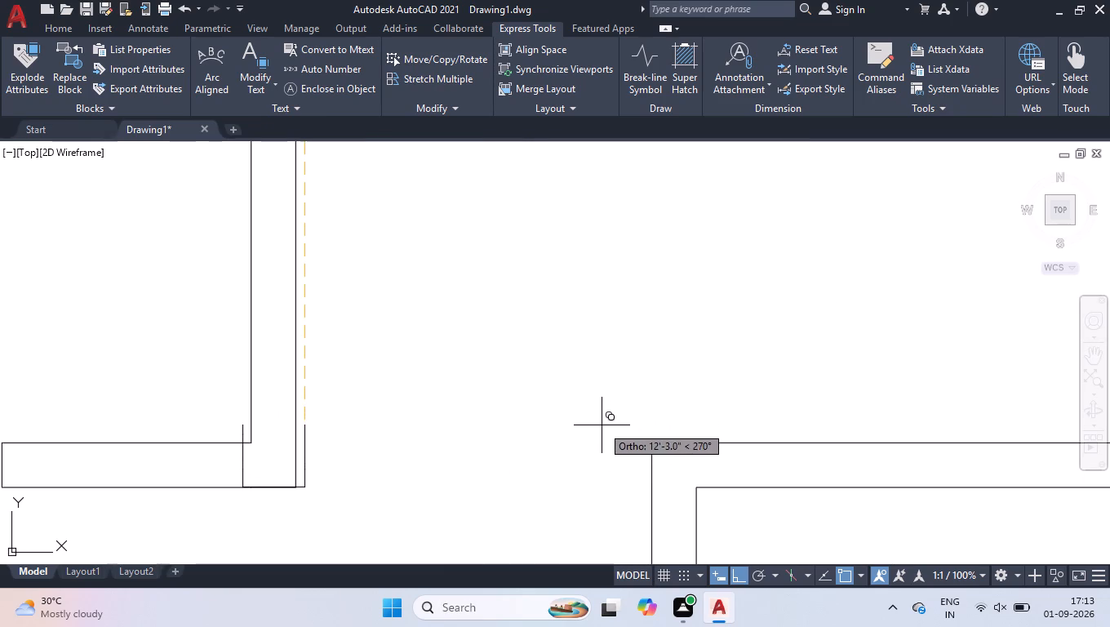
{"action": "scroll", "coordinate": [289, 489], "scroll_direction": "up", "scroll_amount": 4}
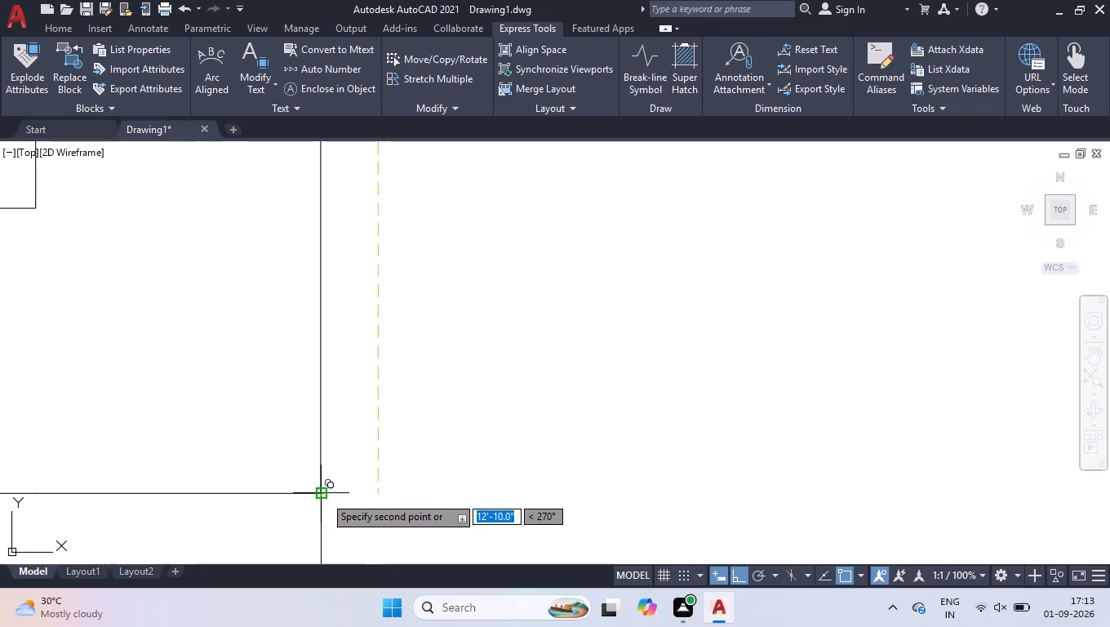
{"action": "scroll", "coordinate": [484, 454], "scroll_direction": "down", "scroll_amount": 3}
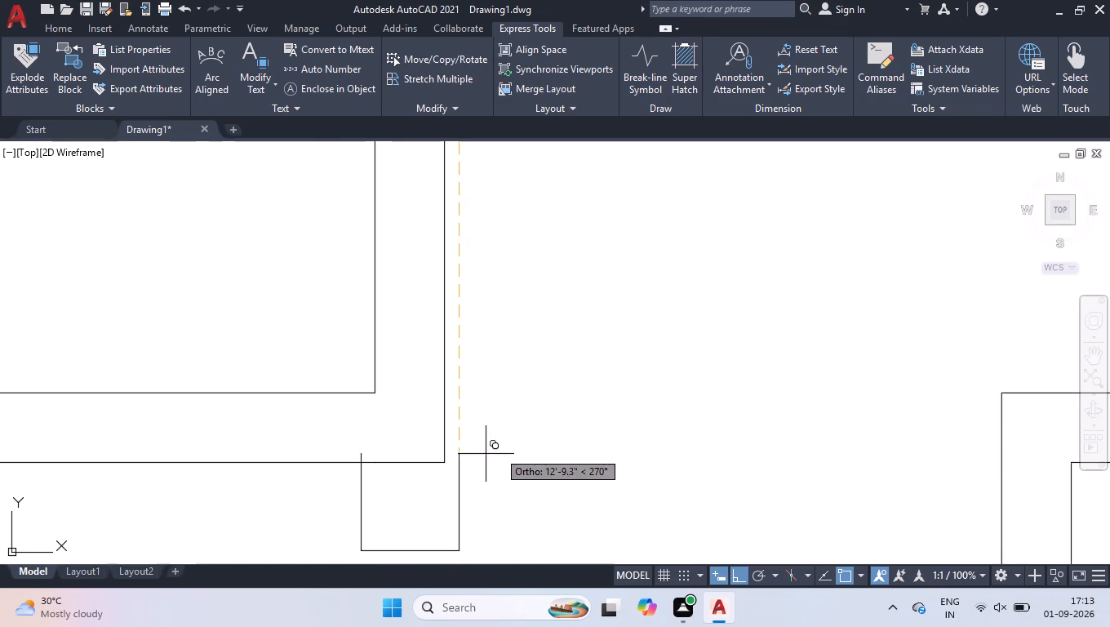
{"action": "left_click", "coordinate": [567, 367]}
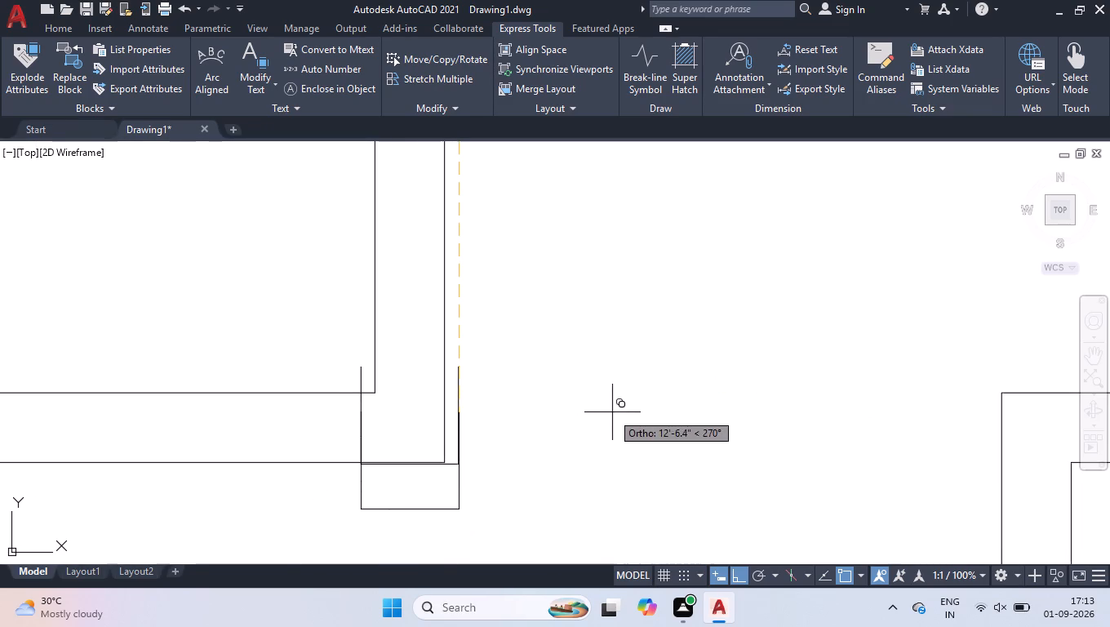
{"action": "key", "text": "space"}
Move the copied column outline up so its bottom edge lies on the small middle room's lower wall line.
{"action": "scroll", "coordinate": [468, 478], "scroll_direction": "up", "scroll_amount": 3}
{"action": "scroll", "coordinate": [349, 384], "scroll_direction": "down", "scroll_amount": 2}
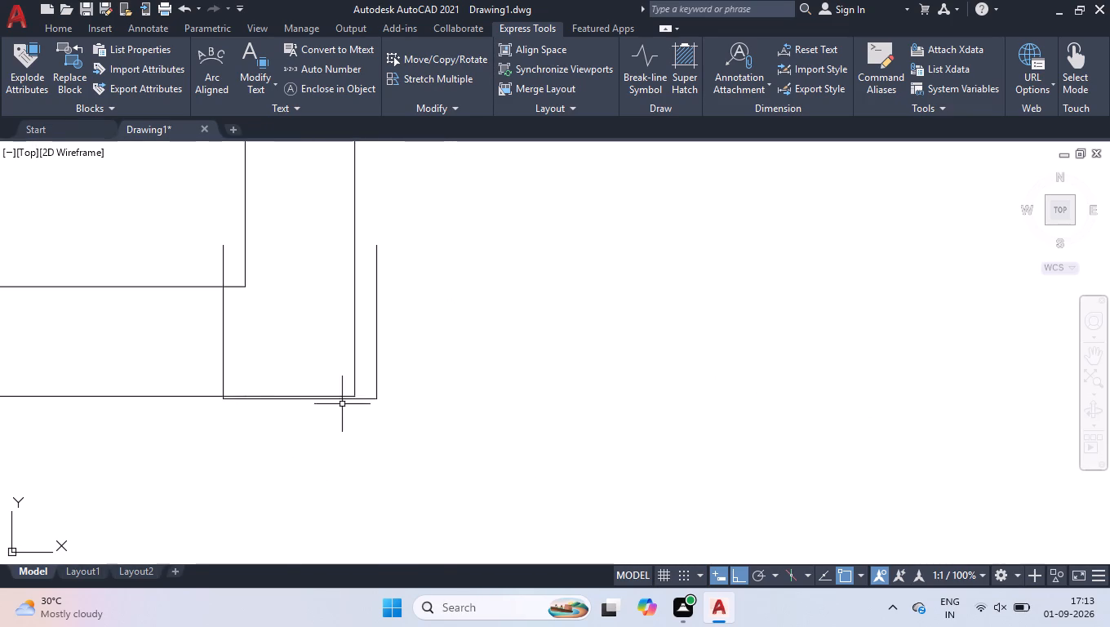
{"action": "scroll", "coordinate": [303, 408], "scroll_direction": "up", "scroll_amount": 3}
{"action": "left_click", "coordinate": [295, 387]}
{"action": "scroll", "coordinate": [314, 387], "scroll_direction": "up", "scroll_amount": 2}
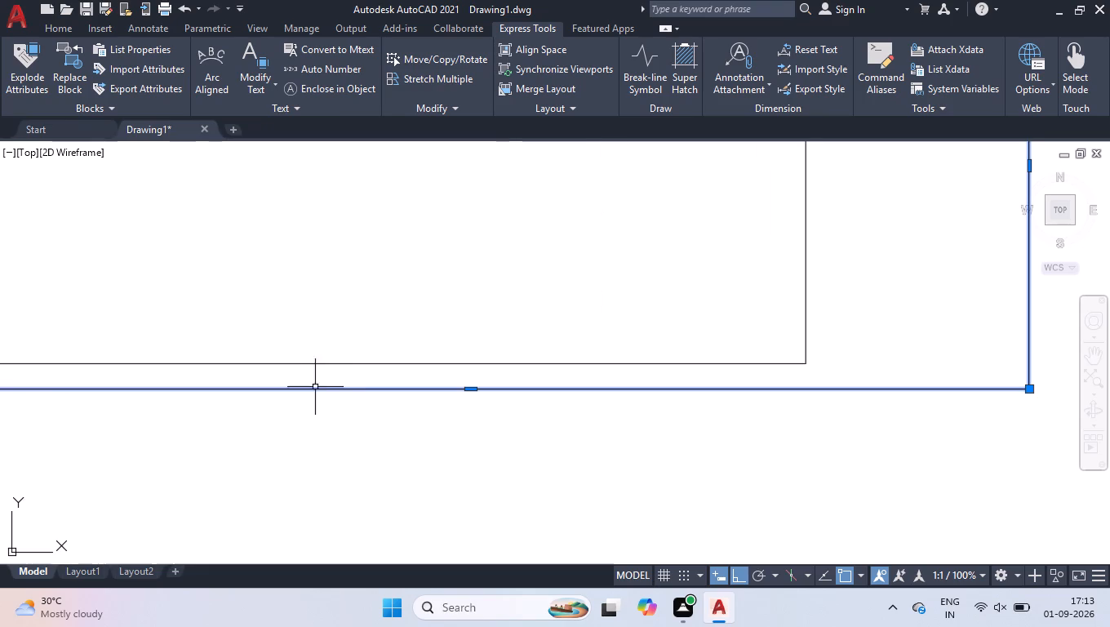
{"action": "type", "text": "mov"}
{"action": "key", "text": "Return"}
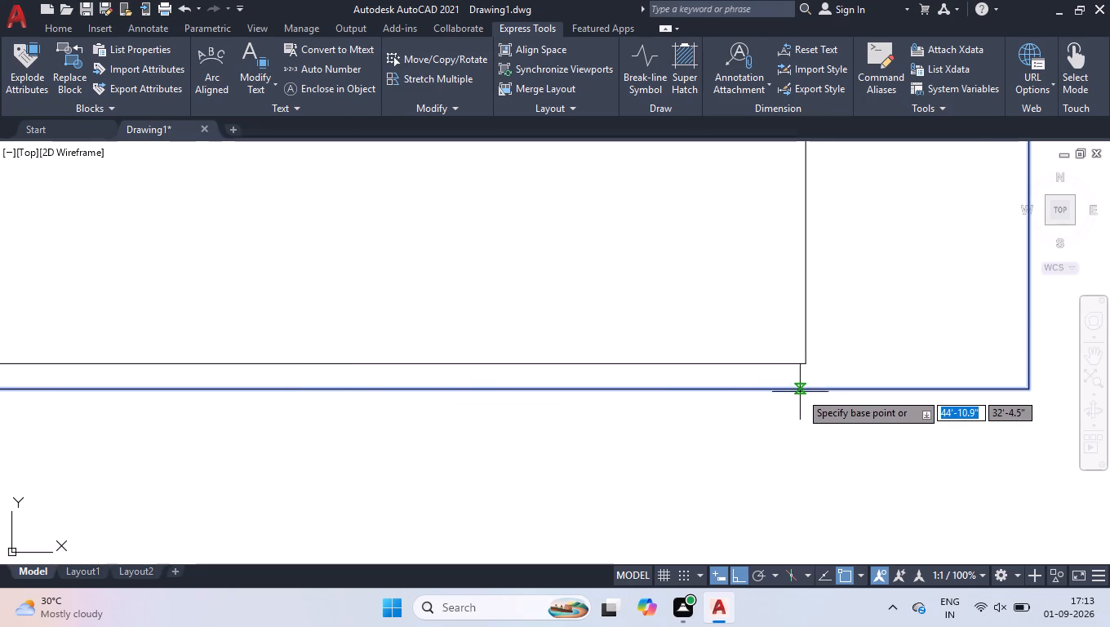
{"action": "left_click", "coordinate": [374, 391]}
{"action": "left_click", "coordinate": [372, 367]}
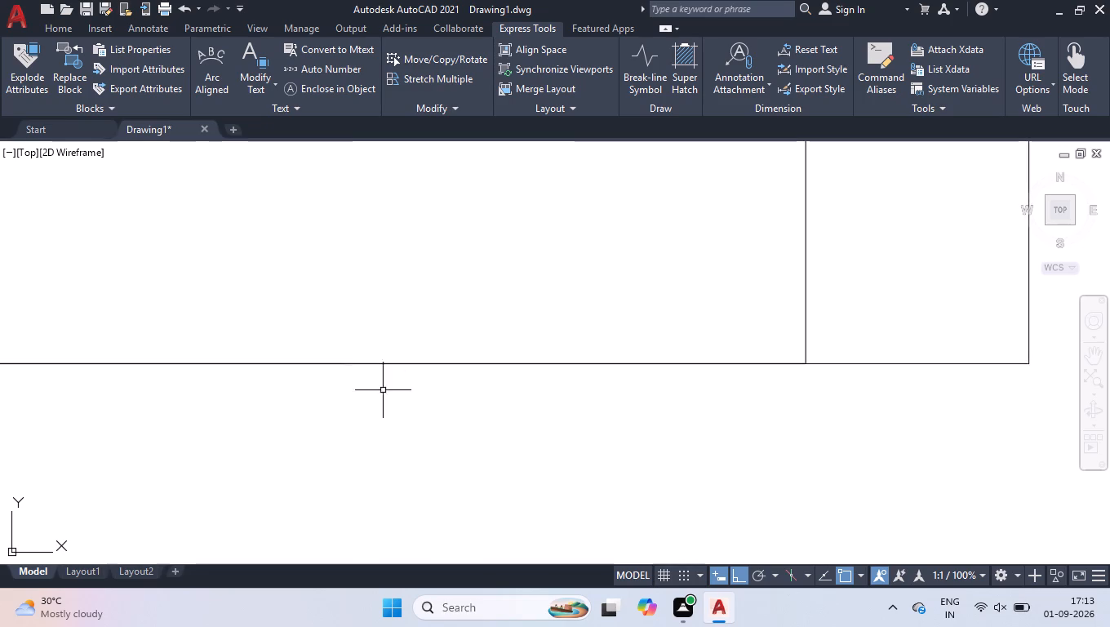
Draw a line across the open top of the column at the small middle room's lower-right corner.
{"action": "scroll", "coordinate": [484, 402], "scroll_direction": "down", "scroll_amount": 4}
{"action": "scroll", "coordinate": [558, 376], "scroll_direction": "down", "scroll_amount": 1}
{"action": "key", "text": "l"}
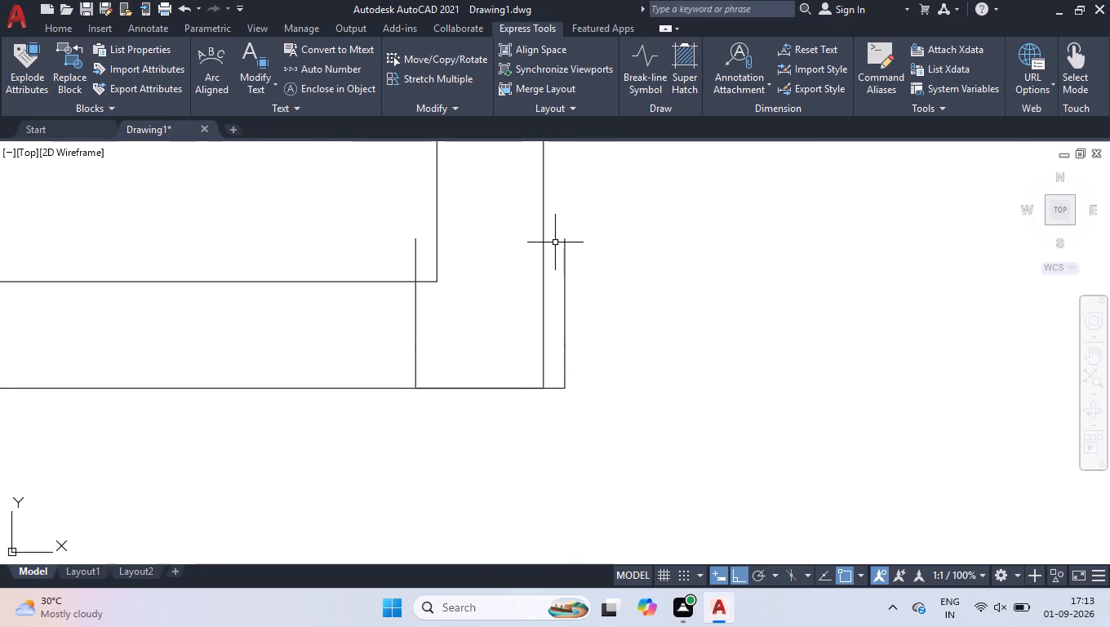
{"action": "key", "text": "Return"}
{"action": "left_click", "coordinate": [562, 238]}
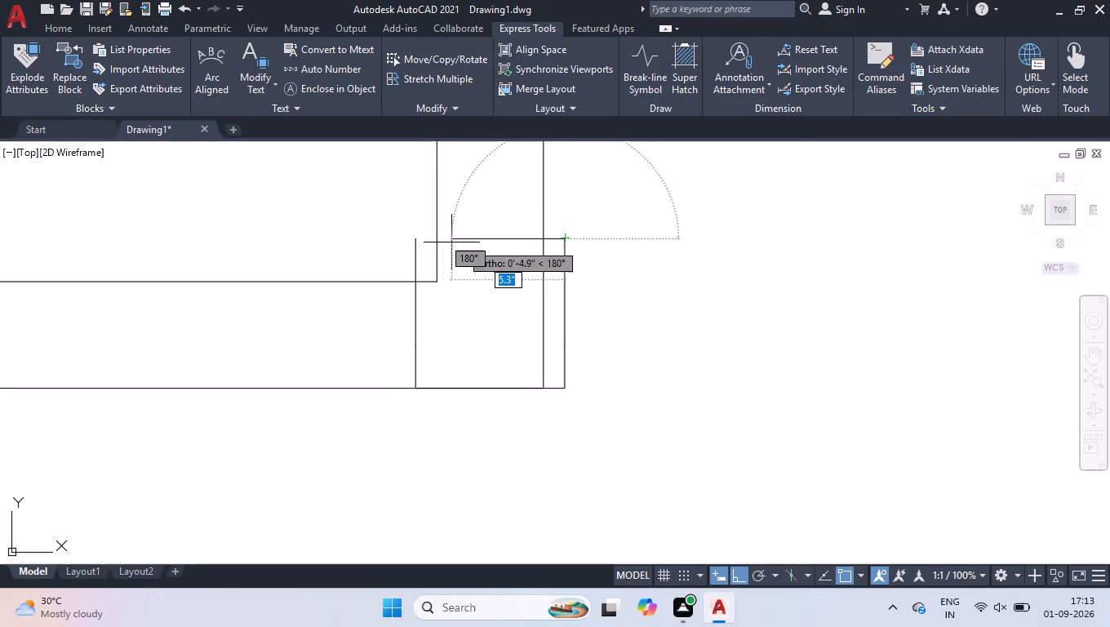
{"action": "left_click", "coordinate": [418, 239]}
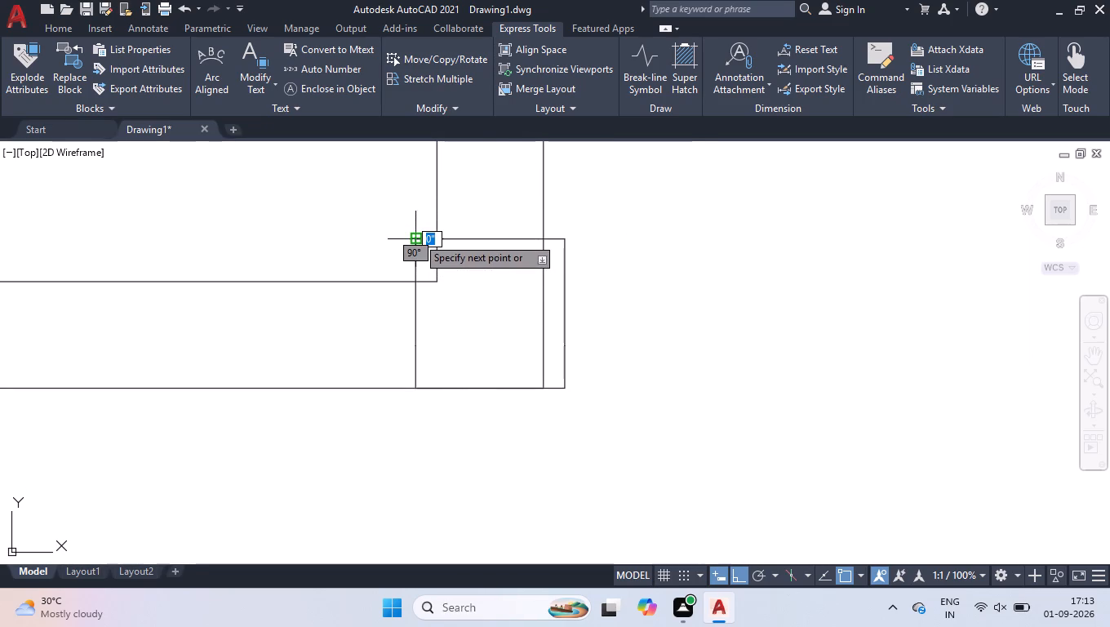
{"action": "key", "text": "space"}
Trim away the wall lines inside the column at the small middle room's lower-right corner.
{"action": "type", "text": "tr"}
{"action": "key", "text": "Return"}
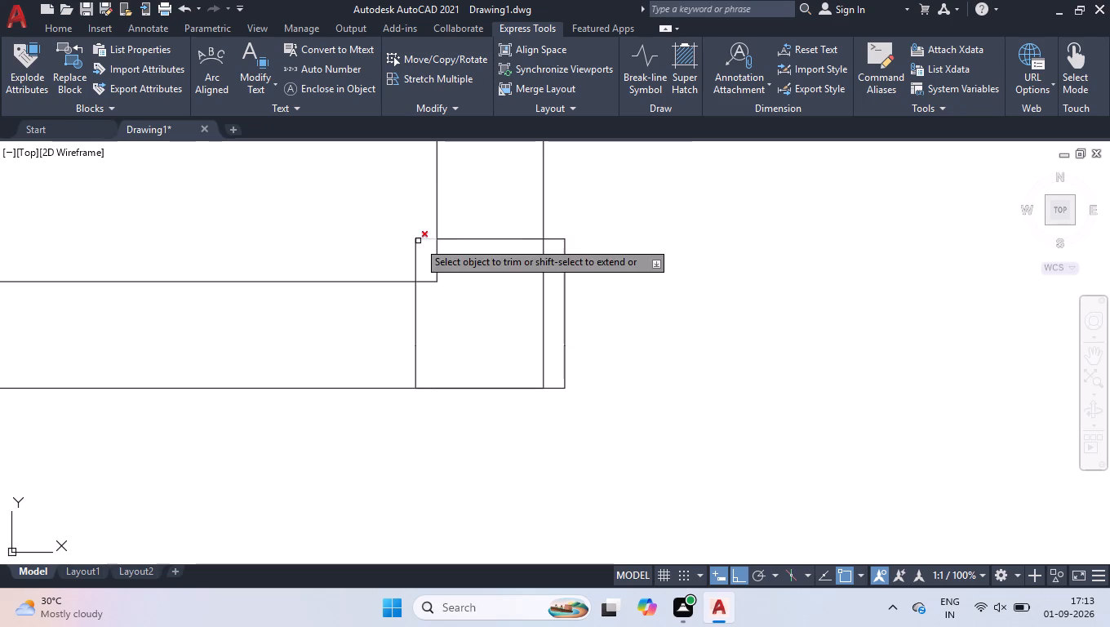
{"action": "left_click", "coordinate": [438, 249]}
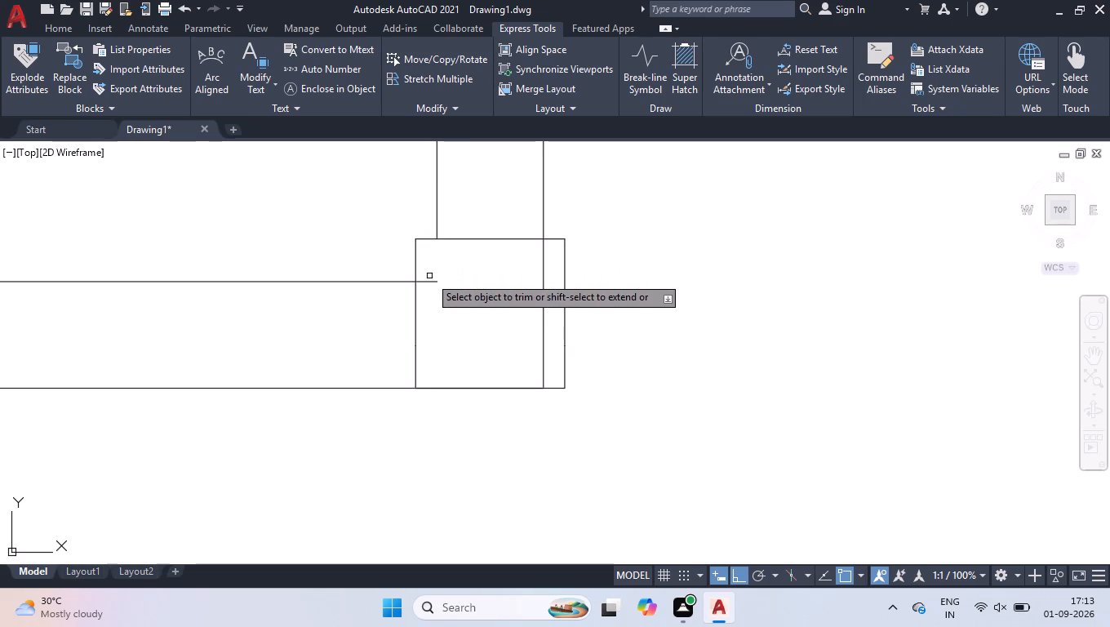
{"action": "left_click", "coordinate": [429, 282]}
{"action": "left_click", "coordinate": [541, 302]}
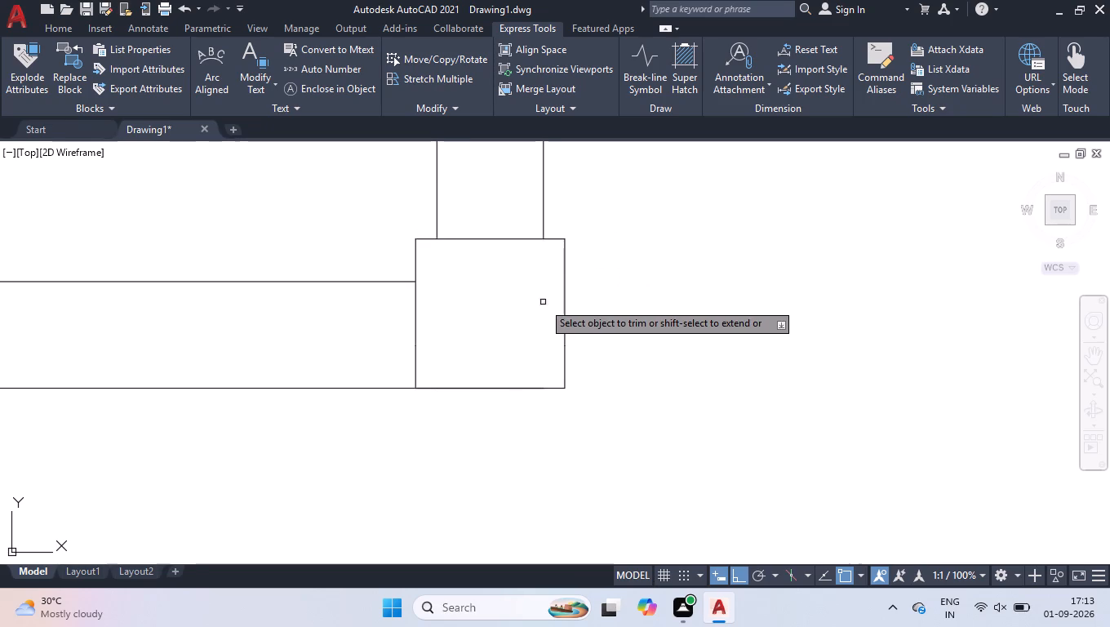
{"action": "key", "text": "Return"}
Join the top line and the outline of the small middle room's lower-right column into one object.
{"action": "scroll", "coordinate": [557, 322], "scroll_direction": "down", "scroll_amount": 6}
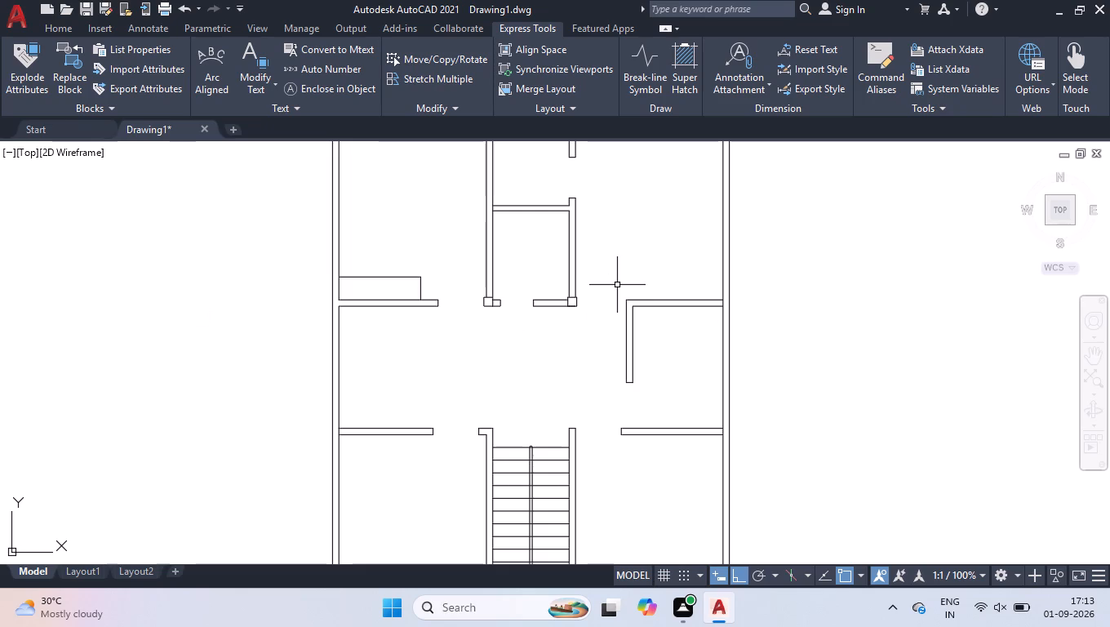
{"action": "scroll", "coordinate": [610, 313], "scroll_direction": "down", "scroll_amount": 2}
{"action": "scroll", "coordinate": [624, 305], "scroll_direction": "up", "scroll_amount": 1}
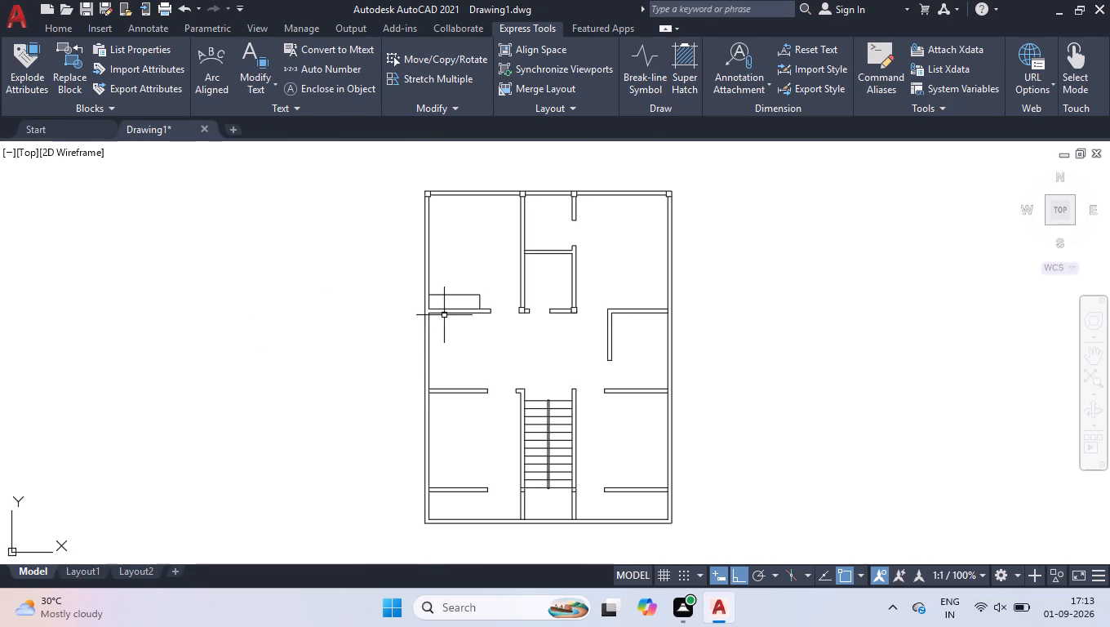
{"action": "scroll", "coordinate": [444, 315], "scroll_direction": "up", "scroll_amount": 5}
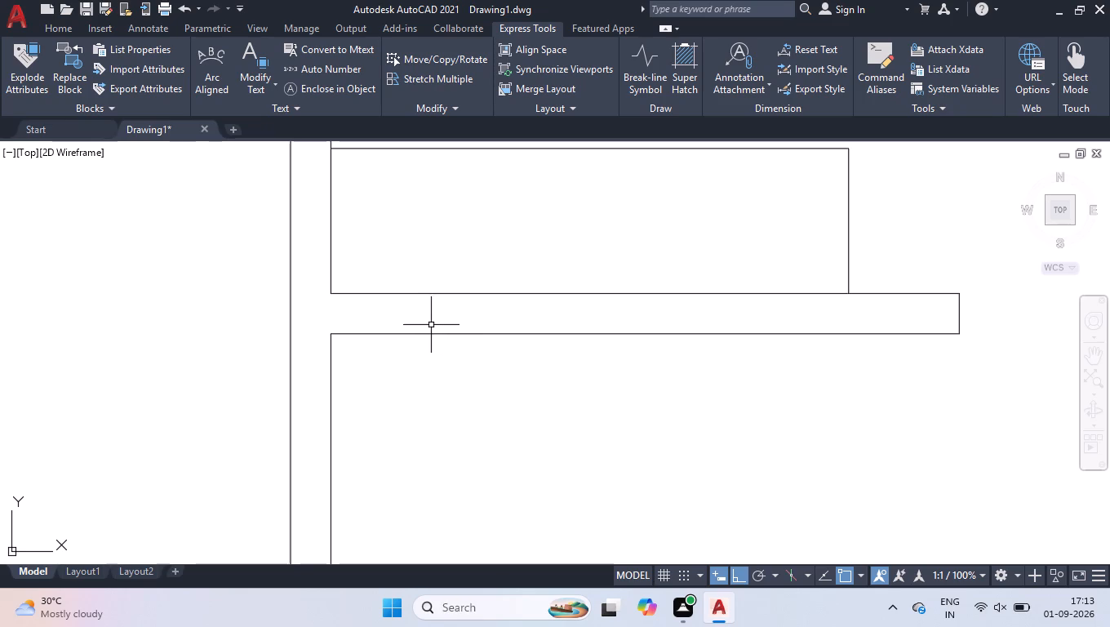
{"action": "scroll", "coordinate": [432, 339], "scroll_direction": "down", "scroll_amount": 2}
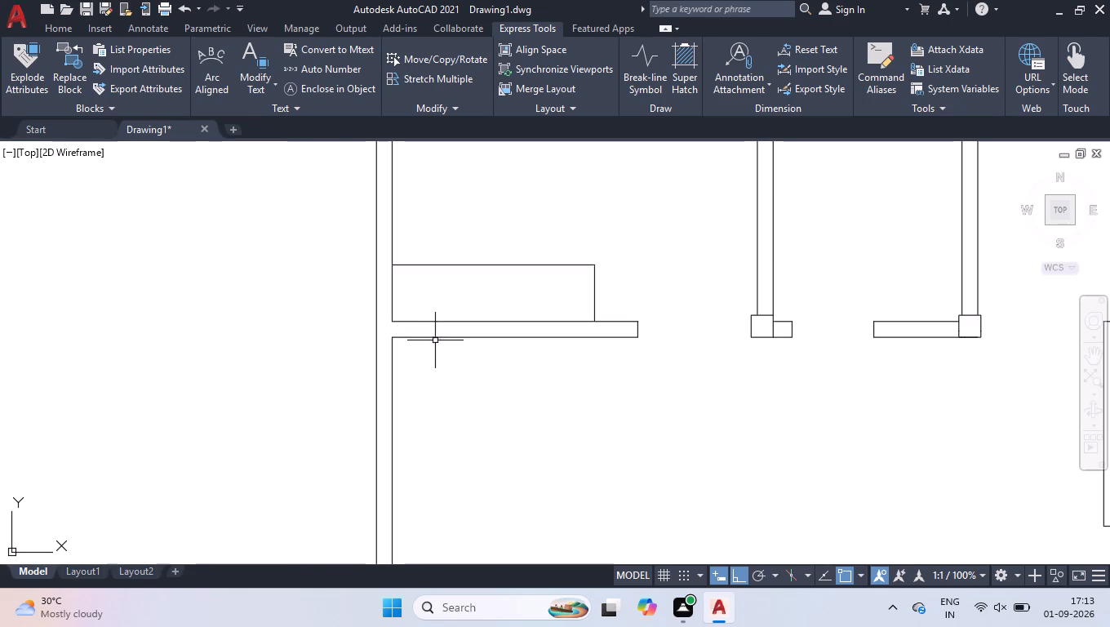
{"action": "scroll", "coordinate": [775, 333], "scroll_direction": "up", "scroll_amount": 2}
{"action": "scroll", "coordinate": [732, 370], "scroll_direction": "down", "scroll_amount": 1}
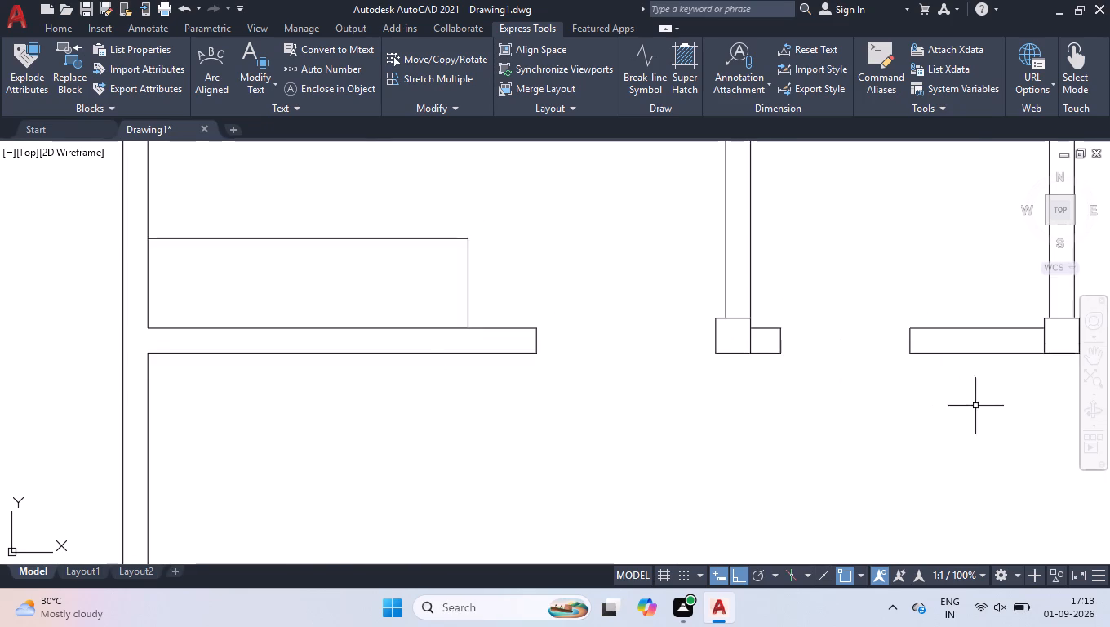
{"action": "scroll", "coordinate": [911, 407], "scroll_direction": "down", "scroll_amount": 2}
{"action": "scroll", "coordinate": [956, 381], "scroll_direction": "up", "scroll_amount": 5}
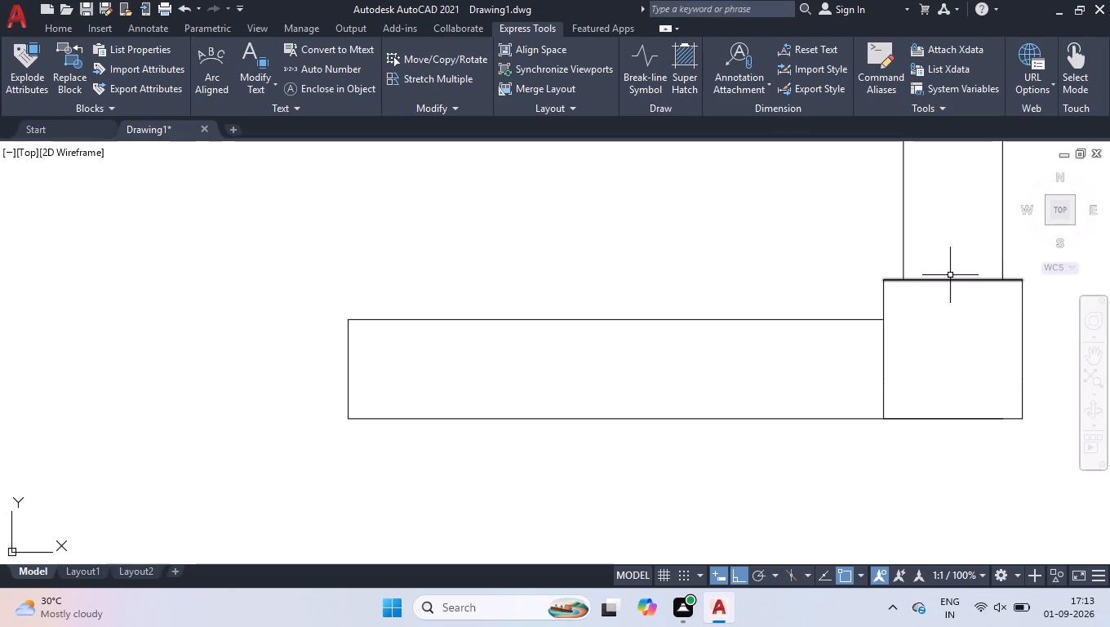
{"action": "left_click", "coordinate": [950, 273]}
{"action": "left_click", "coordinate": [948, 296]}
{"action": "left_click", "coordinate": [885, 352]}
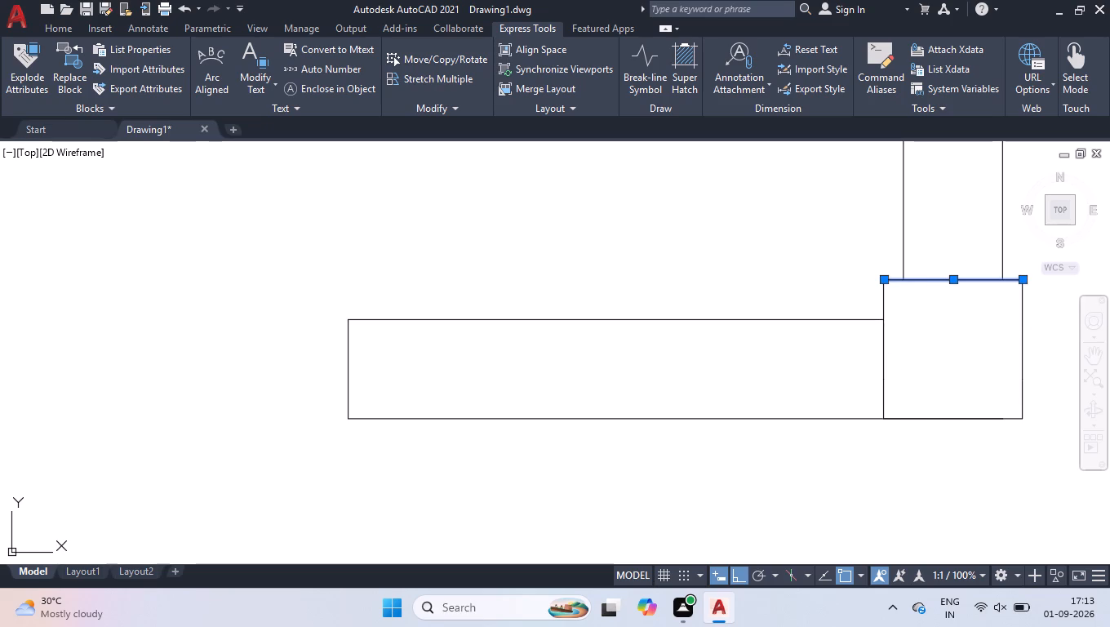
{"action": "key", "text": "j"}
{"action": "key", "text": "Return"}
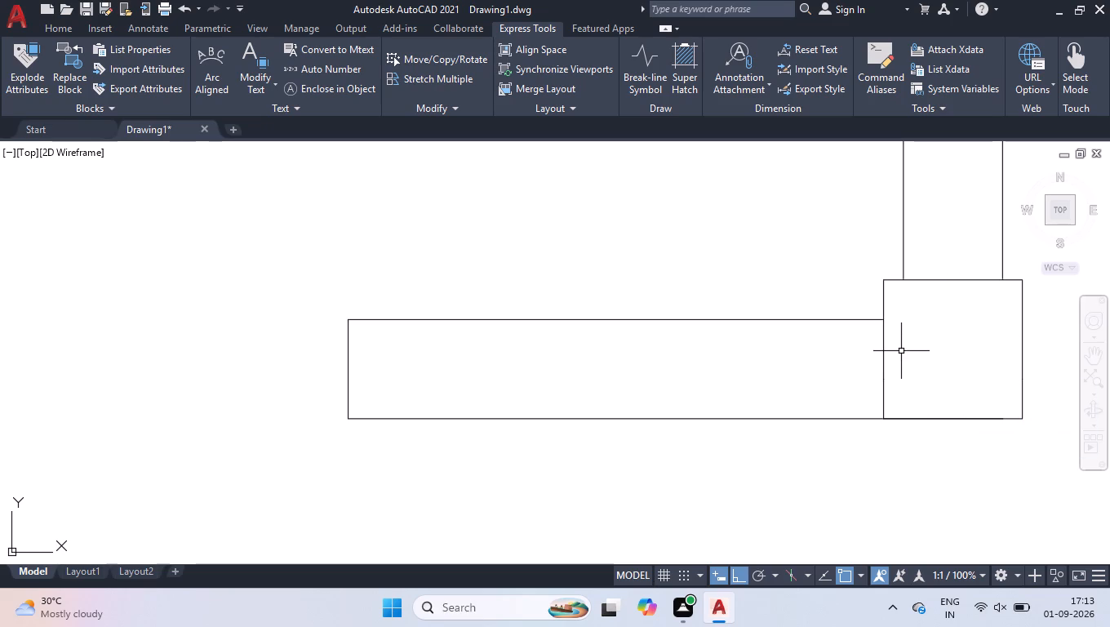
Copy the joined column from its lower-left corner to the left outer wall's outer face, 15'-5.0" away, level with the upper-left partition's lower line.
{"action": "left_click", "coordinate": [884, 355]}
{"action": "type", "text": "cop"}
{"action": "key", "text": "Return"}
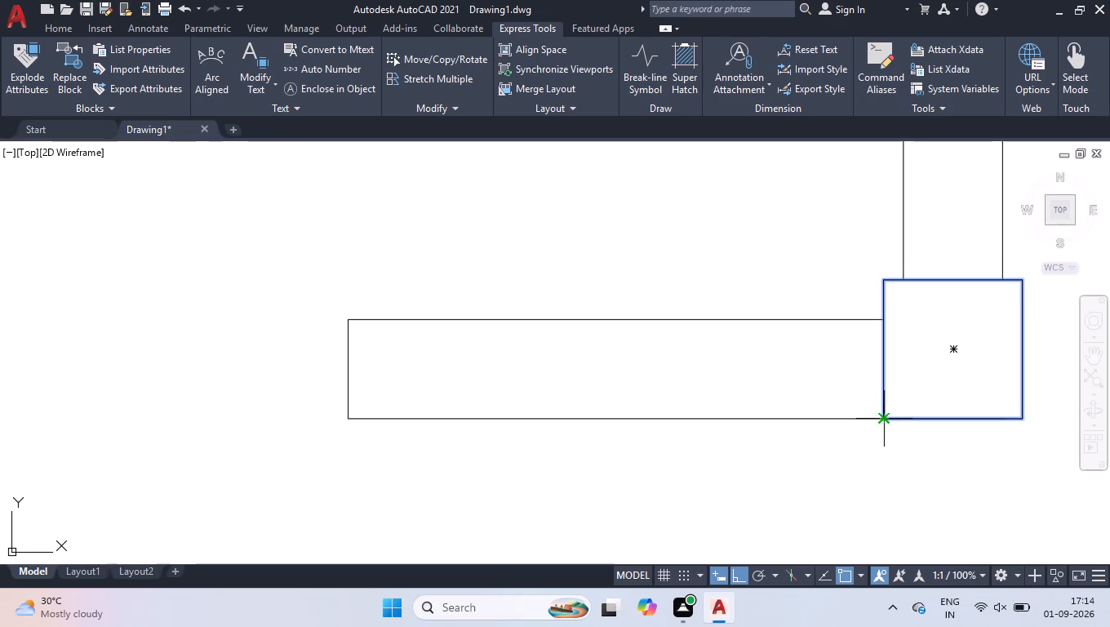
{"action": "left_click", "coordinate": [882, 417]}
{"action": "scroll", "coordinate": [572, 416], "scroll_direction": "down", "scroll_amount": 6}
{"action": "scroll", "coordinate": [393, 413], "scroll_direction": "up", "scroll_amount": 4}
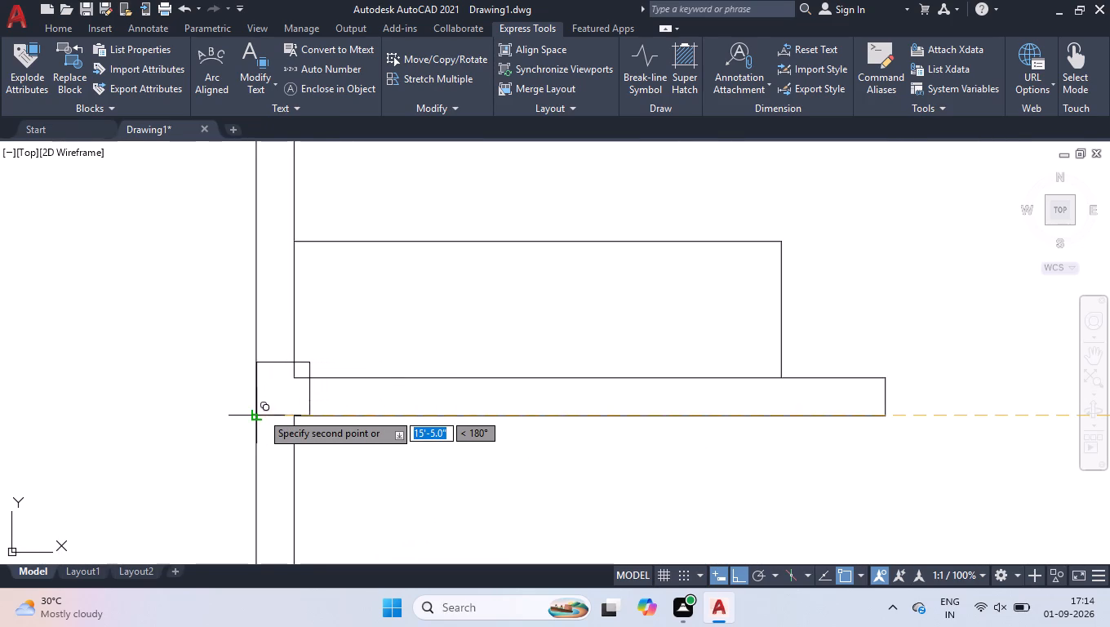
{"action": "scroll", "coordinate": [261, 412], "scroll_direction": "up", "scroll_amount": 2}
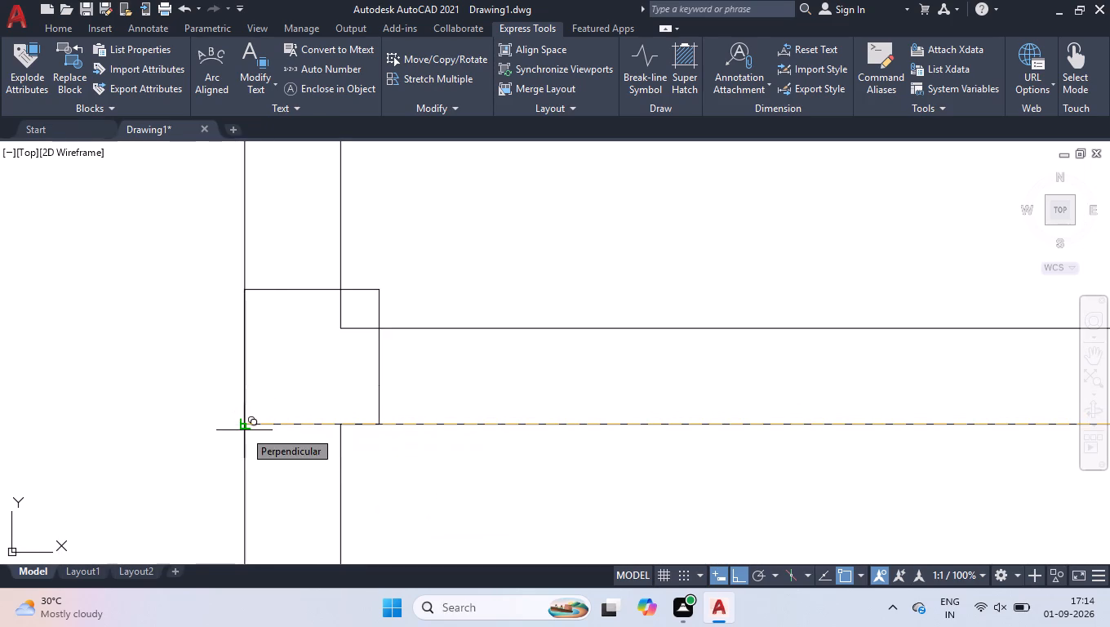
{"action": "left_click", "coordinate": [243, 425]}
Switch from ortho to polar tracking and place another column copy on the left outer wall at the partition level with the stair top.
{"action": "scroll", "coordinate": [339, 404], "scroll_direction": "down", "scroll_amount": 3}
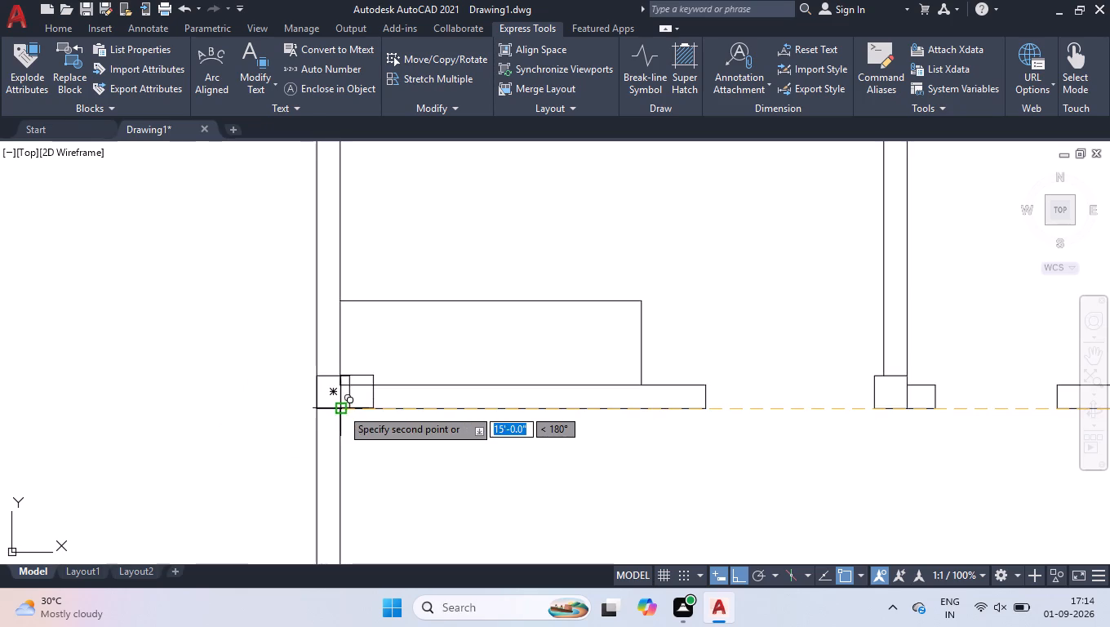
{"action": "scroll", "coordinate": [404, 405], "scroll_direction": "down", "scroll_amount": 5}
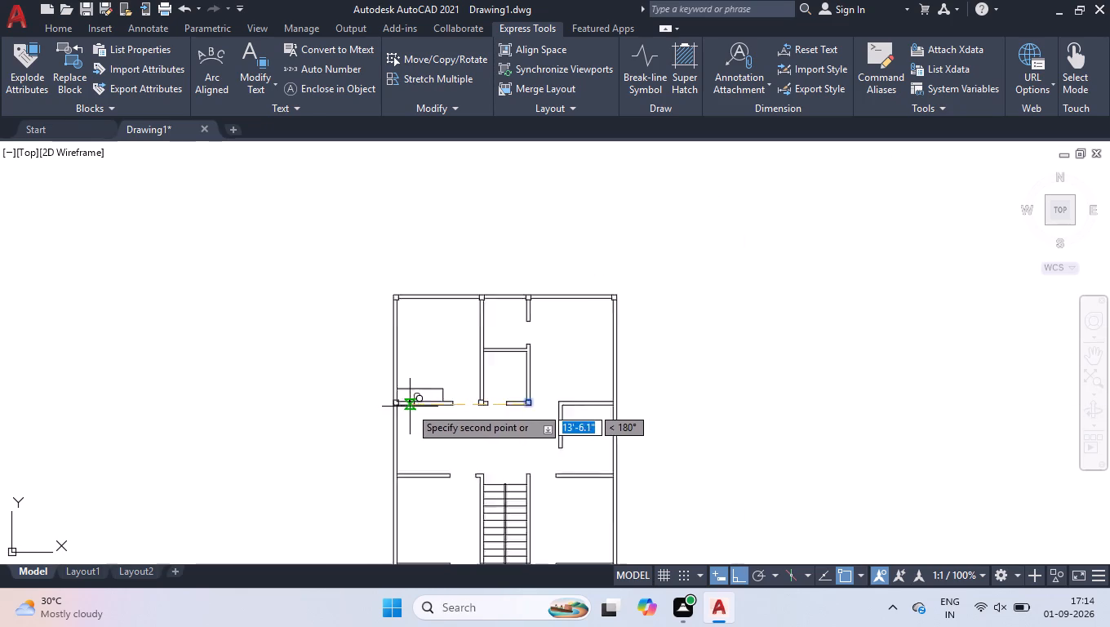
{"action": "left_click", "coordinate": [752, 574]}
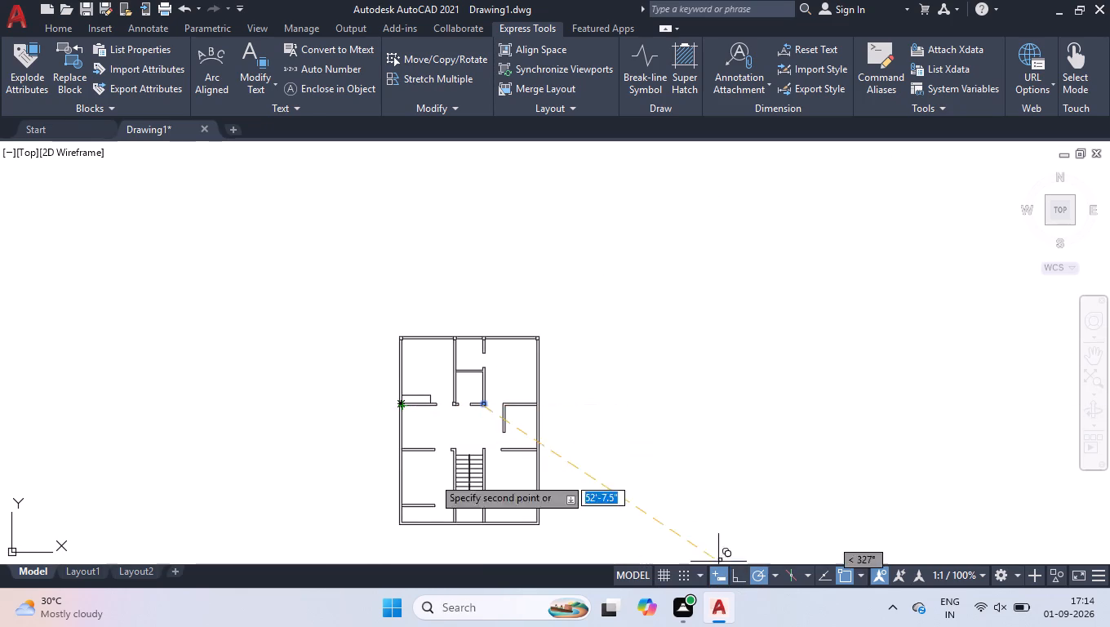
{"action": "scroll", "coordinate": [357, 460], "scroll_direction": "up", "scroll_amount": 3}
{"action": "scroll", "coordinate": [530, 447], "scroll_direction": "up", "scroll_amount": 3}
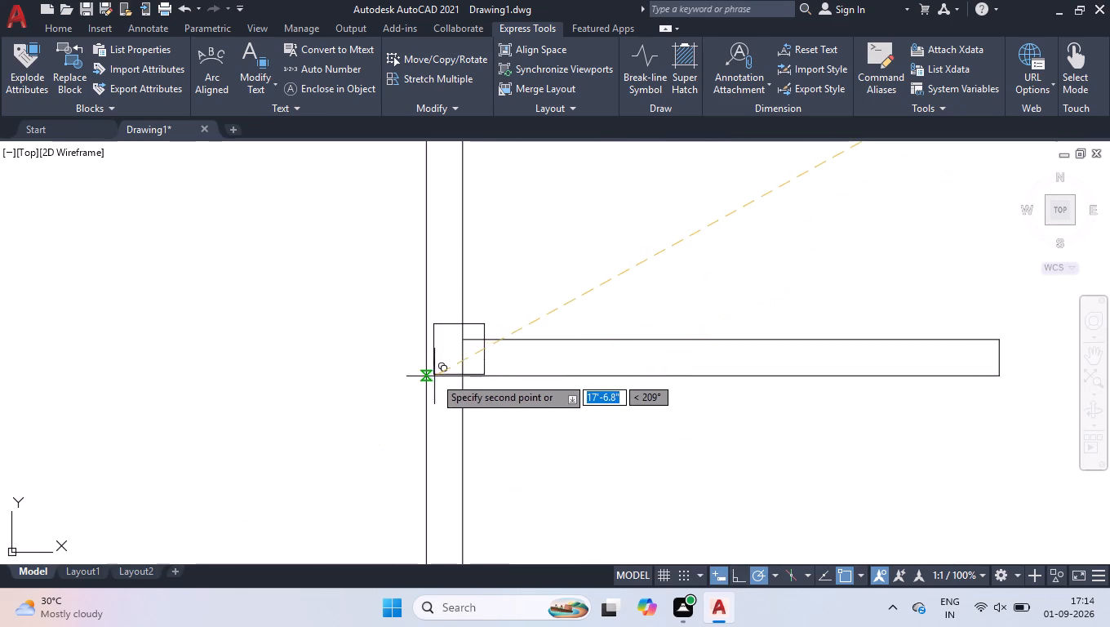
{"action": "scroll", "coordinate": [435, 376], "scroll_direction": "up", "scroll_amount": 3}
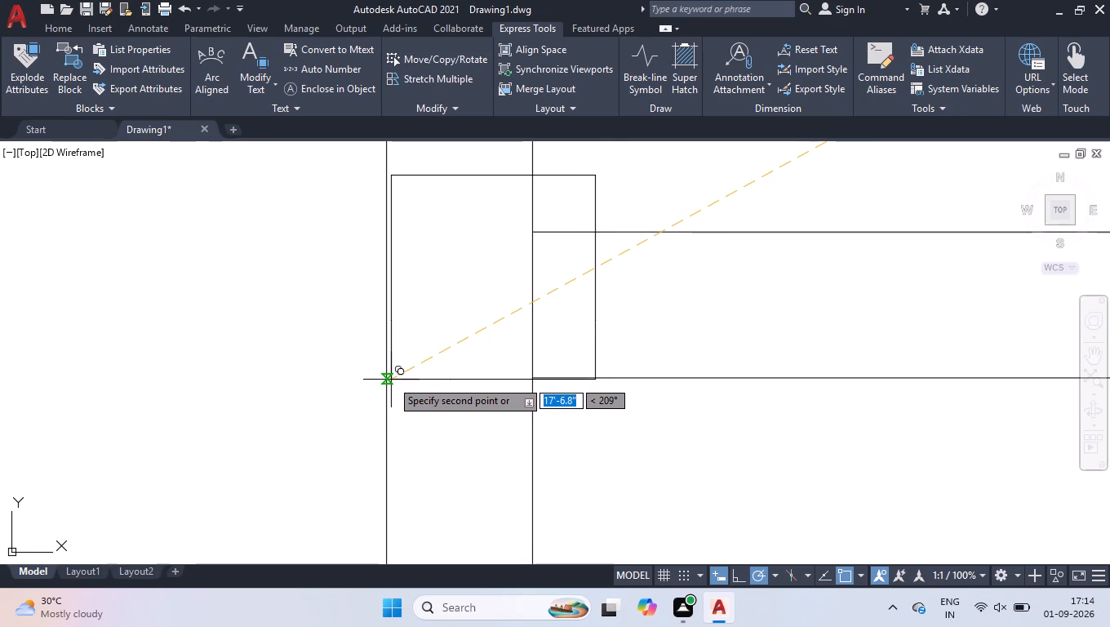
{"action": "left_click", "coordinate": [390, 378]}
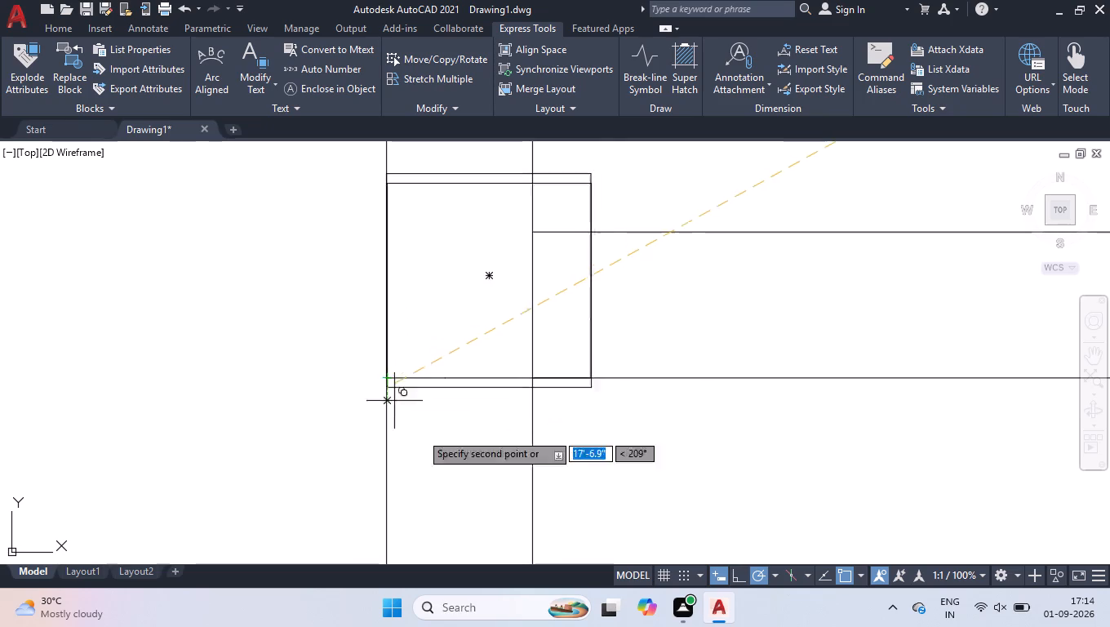
Place column copies at the top ends of the staircase's left and right walls.
{"action": "scroll", "coordinate": [530, 480], "scroll_direction": "down", "scroll_amount": 6}
{"action": "scroll", "coordinate": [732, 483], "scroll_direction": "up", "scroll_amount": 3}
{"action": "scroll", "coordinate": [658, 343], "scroll_direction": "up", "scroll_amount": 3}
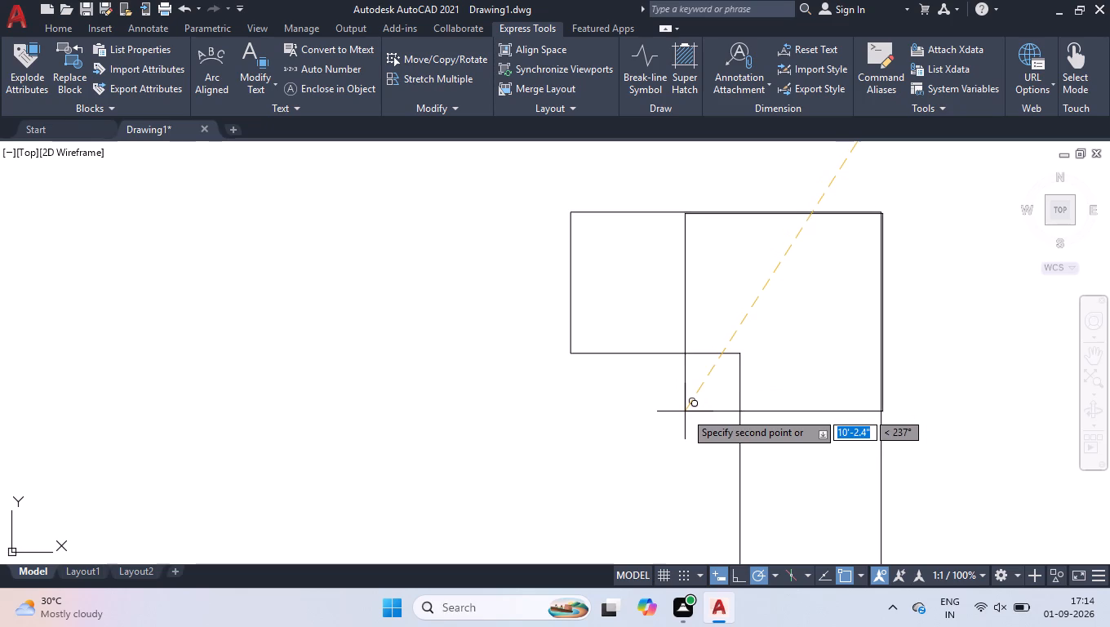
{"action": "left_click", "coordinate": [682, 410]}
{"action": "scroll", "coordinate": [597, 398], "scroll_direction": "down", "scroll_amount": 3}
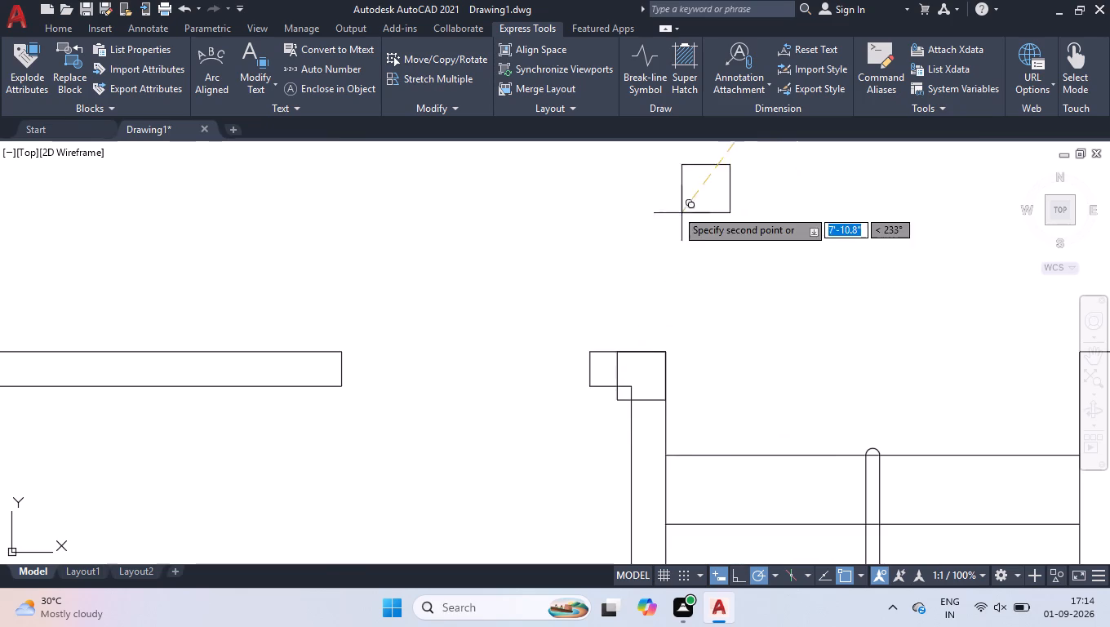
{"action": "scroll", "coordinate": [667, 221], "scroll_direction": "down", "scroll_amount": 3}
{"action": "scroll", "coordinate": [769, 295], "scroll_direction": "up", "scroll_amount": 3}
{"action": "scroll", "coordinate": [673, 419], "scroll_direction": "down", "scroll_amount": 3}
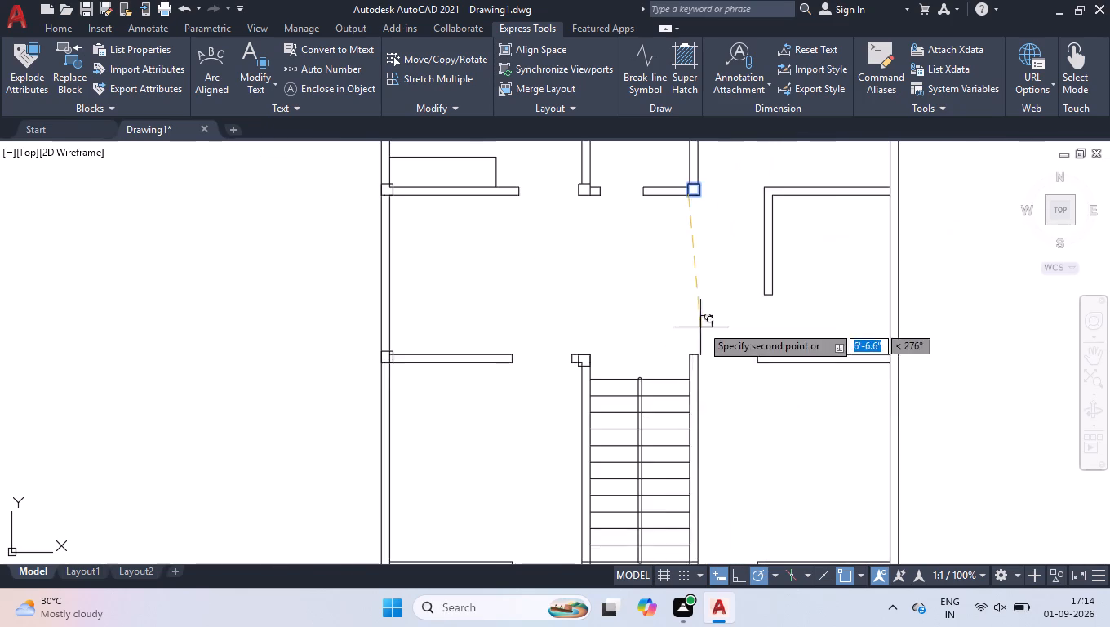
{"action": "scroll", "coordinate": [701, 324], "scroll_direction": "up", "scroll_amount": 3}
{"action": "scroll", "coordinate": [642, 514], "scroll_direction": "up", "scroll_amount": 4}
{"action": "scroll", "coordinate": [613, 450], "scroll_direction": "down", "scroll_amount": 2}
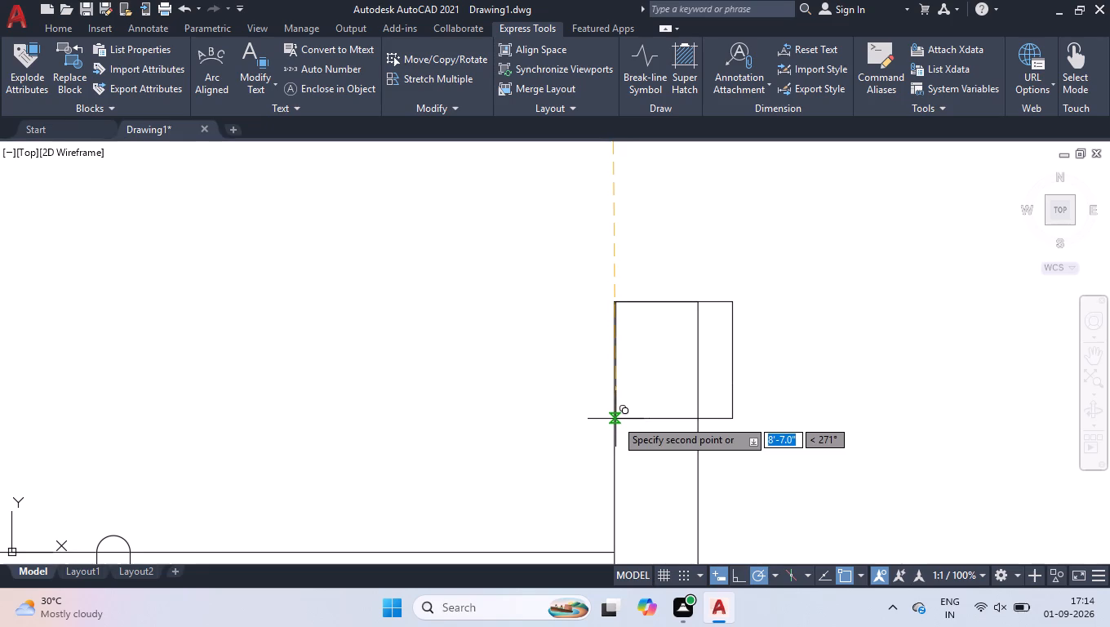
{"action": "left_click", "coordinate": [615, 418]}
Place column copies on the right outer wall at the stair-top and stair-foot partitions and in the outline's lower-right corner.
{"action": "scroll", "coordinate": [665, 420], "scroll_direction": "down", "scroll_amount": 6}
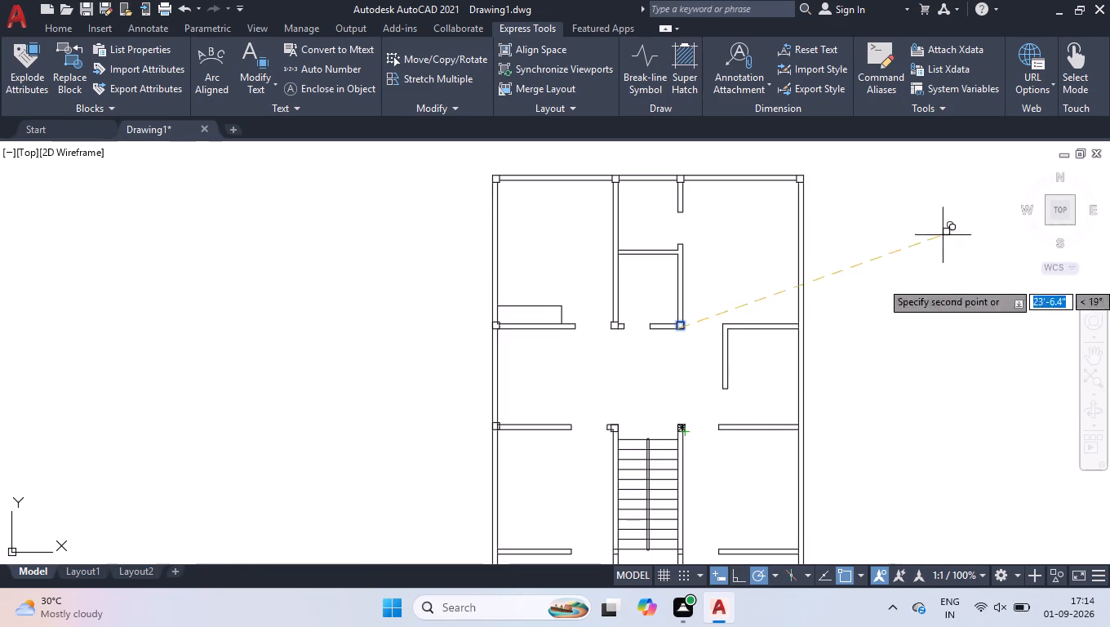
{"action": "scroll", "coordinate": [799, 426], "scroll_direction": "up", "scroll_amount": 4}
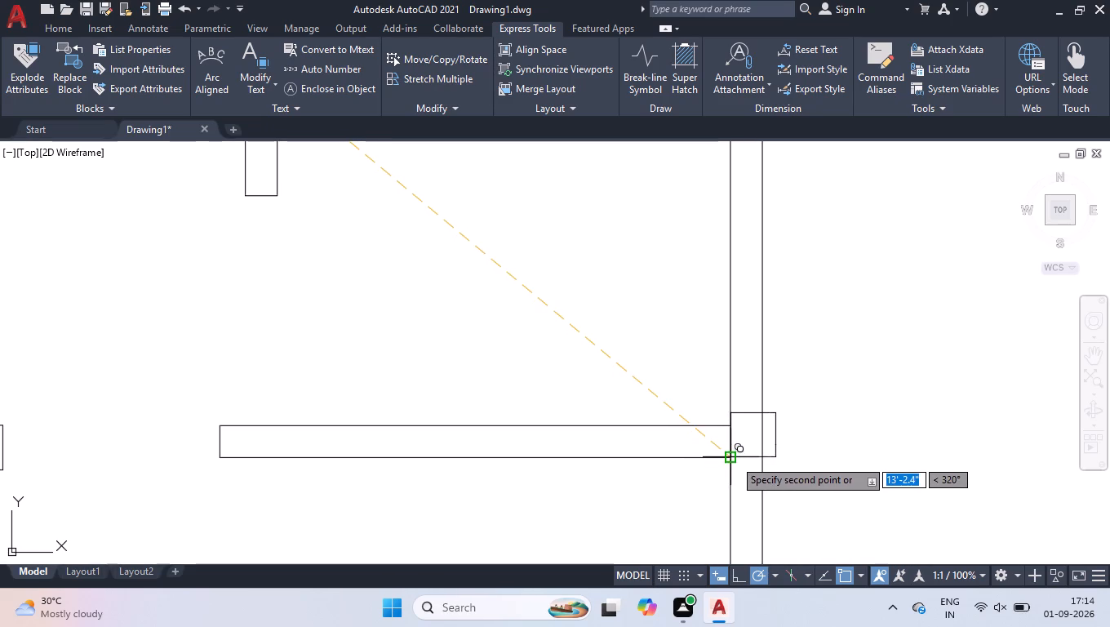
{"action": "left_click", "coordinate": [734, 459]}
{"action": "scroll", "coordinate": [775, 330], "scroll_direction": "down", "scroll_amount": 5}
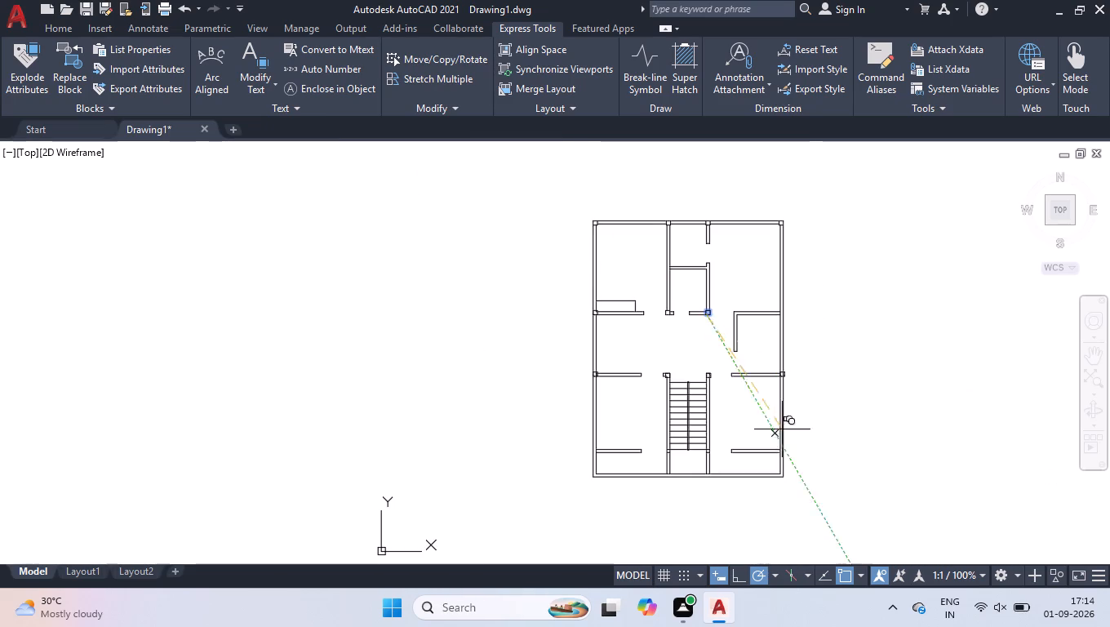
{"action": "scroll", "coordinate": [761, 464], "scroll_direction": "up", "scroll_amount": 4}
{"action": "scroll", "coordinate": [844, 399], "scroll_direction": "up", "scroll_amount": 2}
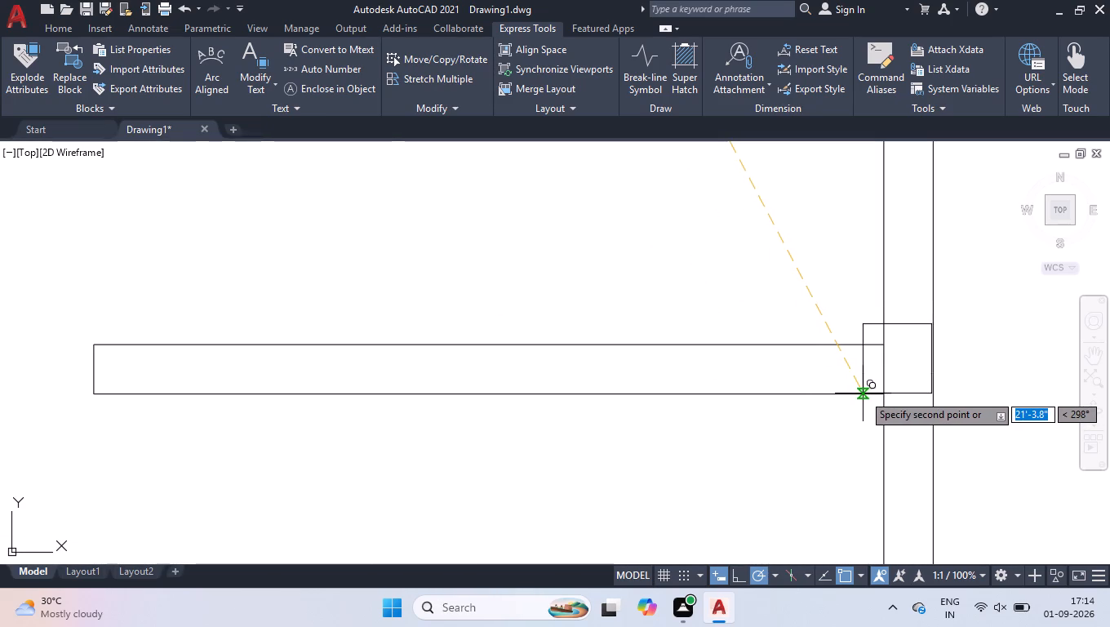
{"action": "left_click", "coordinate": [862, 394]}
{"action": "scroll", "coordinate": [912, 340], "scroll_direction": "down", "scroll_amount": 3}
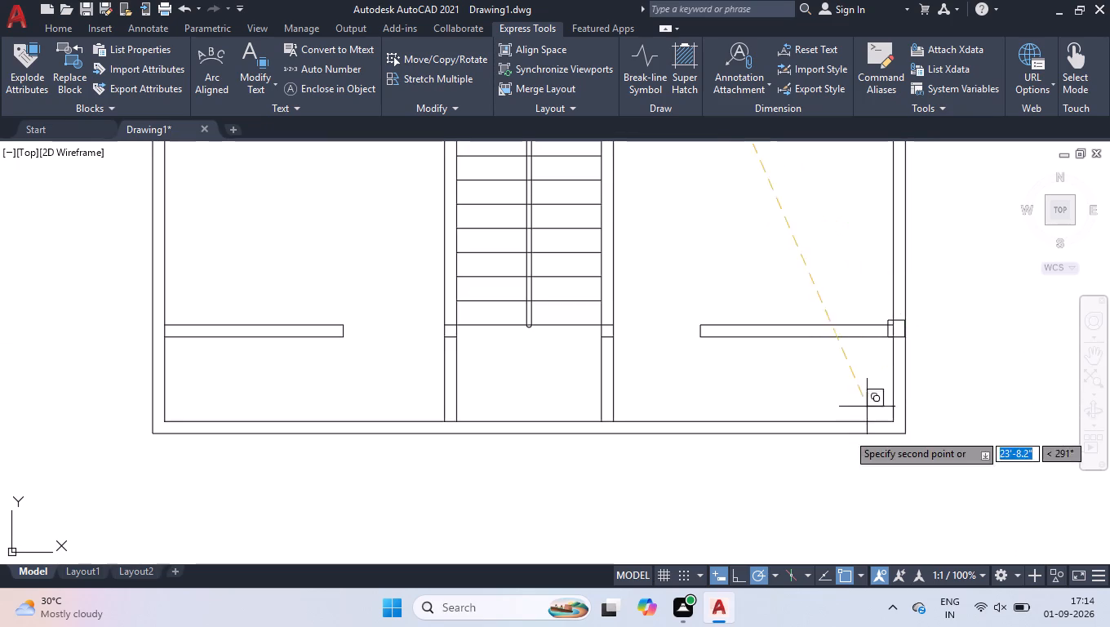
{"action": "scroll", "coordinate": [872, 442], "scroll_direction": "up", "scroll_amount": 3}
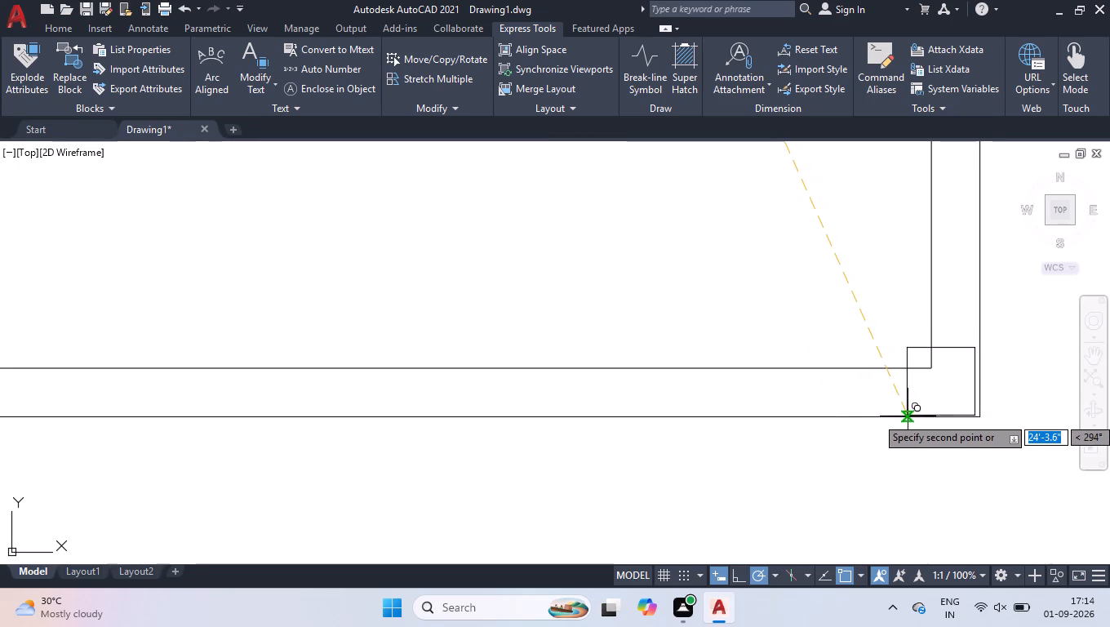
{"action": "left_click", "coordinate": [912, 418]}
Place column copies on the staircase's right wall at the stair foot and where it meets the bottom outer wall.
{"action": "scroll", "coordinate": [882, 354], "scroll_direction": "down", "scroll_amount": 3}
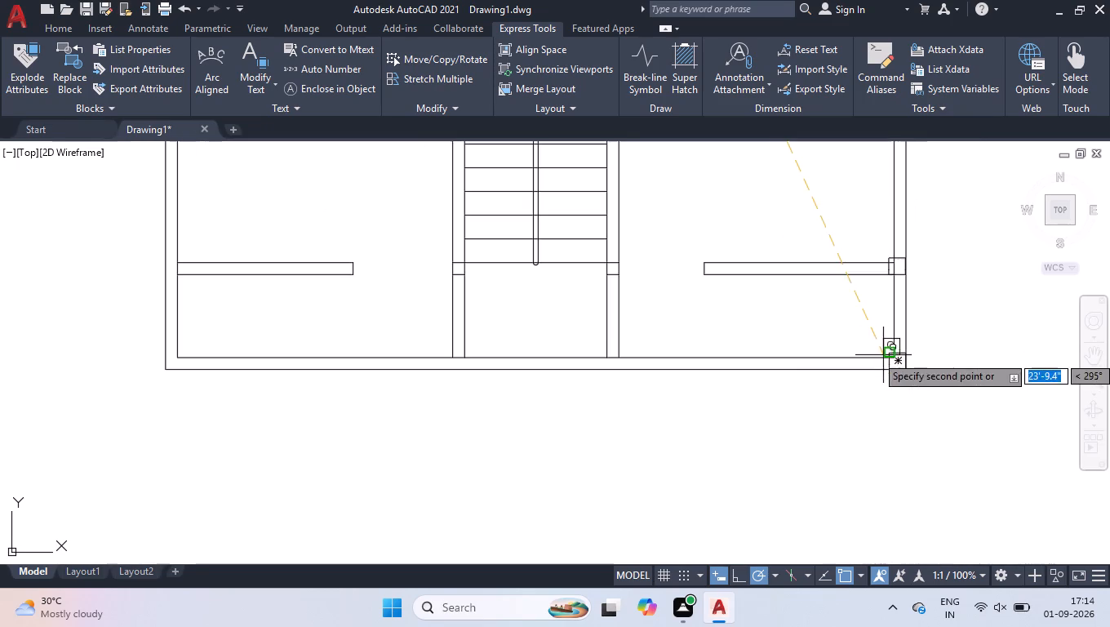
{"action": "scroll", "coordinate": [605, 263], "scroll_direction": "up", "scroll_amount": 1}
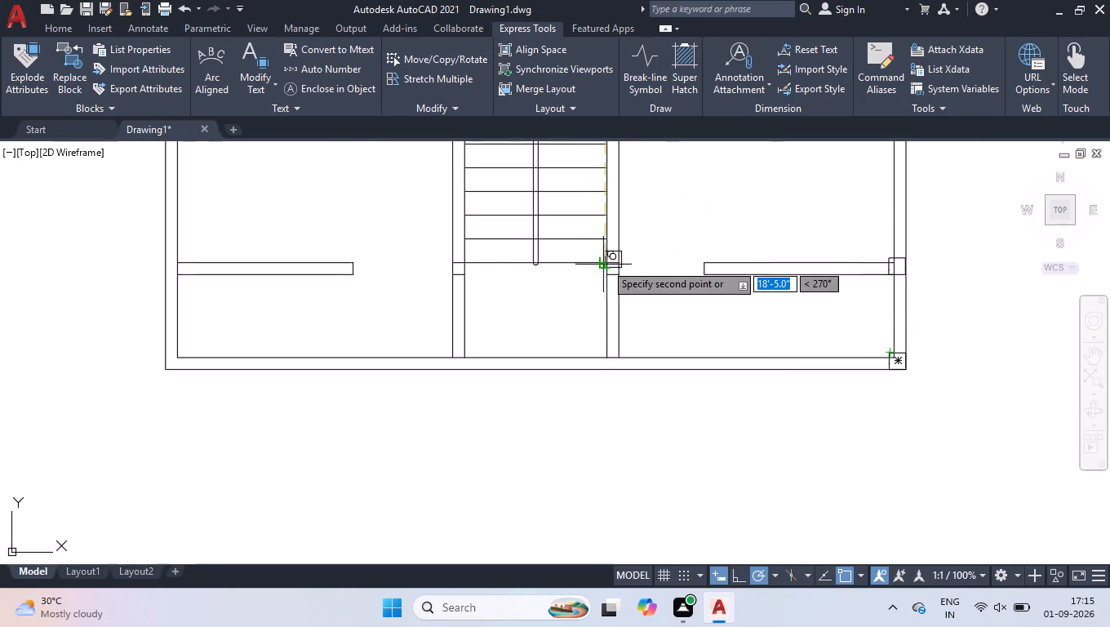
{"action": "scroll", "coordinate": [605, 263], "scroll_direction": "up", "scroll_amount": 2}
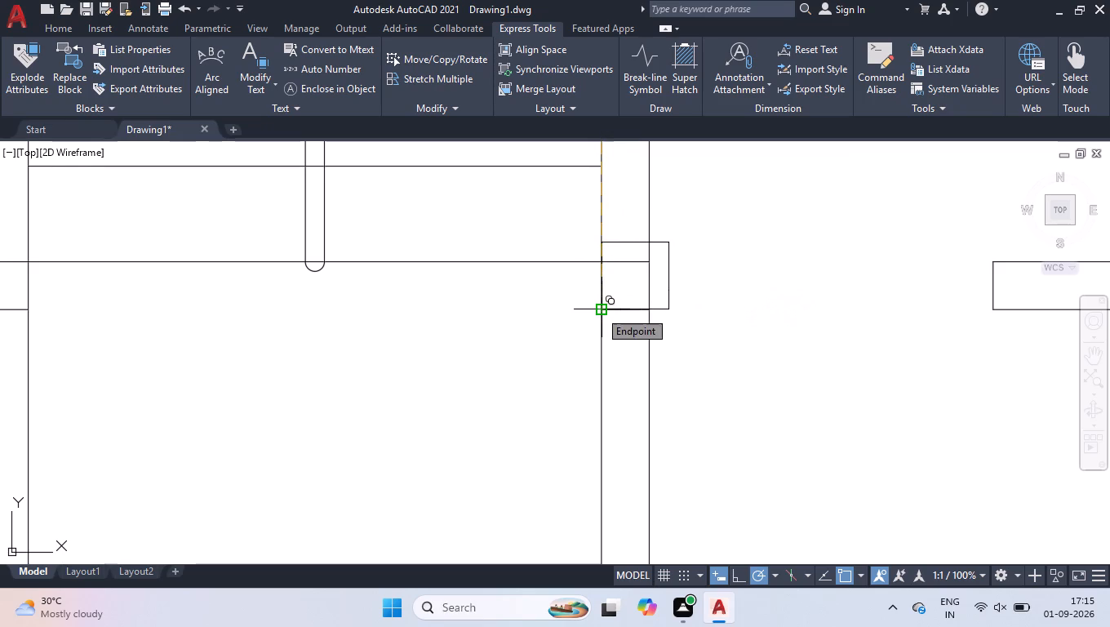
{"action": "left_click", "coordinate": [599, 310]}
{"action": "scroll", "coordinate": [669, 275], "scroll_direction": "down", "scroll_amount": 3}
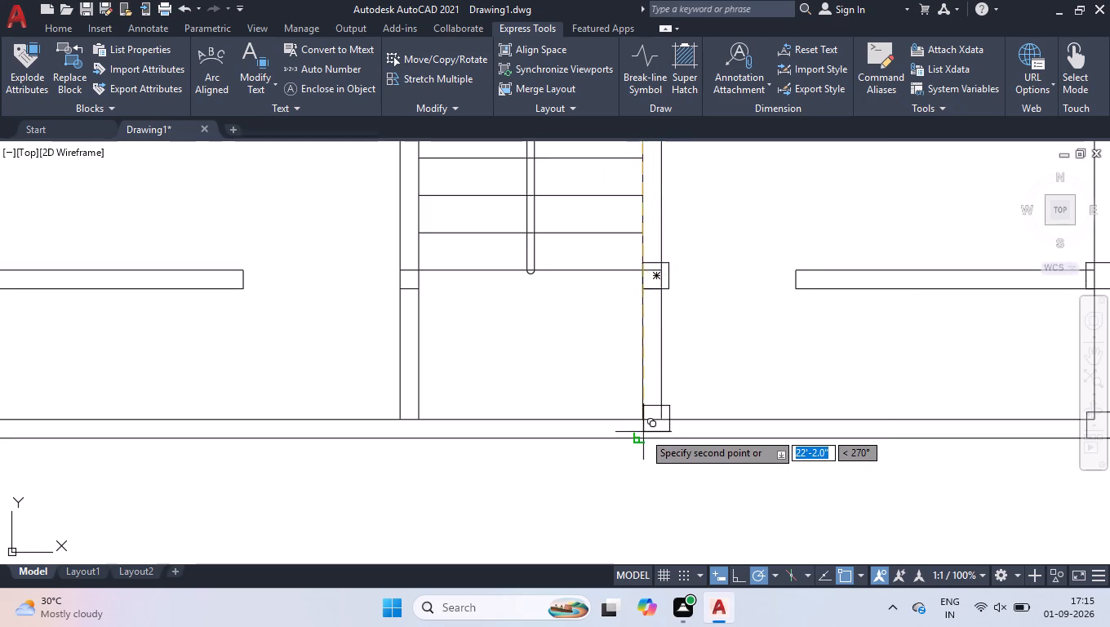
{"action": "scroll", "coordinate": [643, 432], "scroll_direction": "up", "scroll_amount": 3}
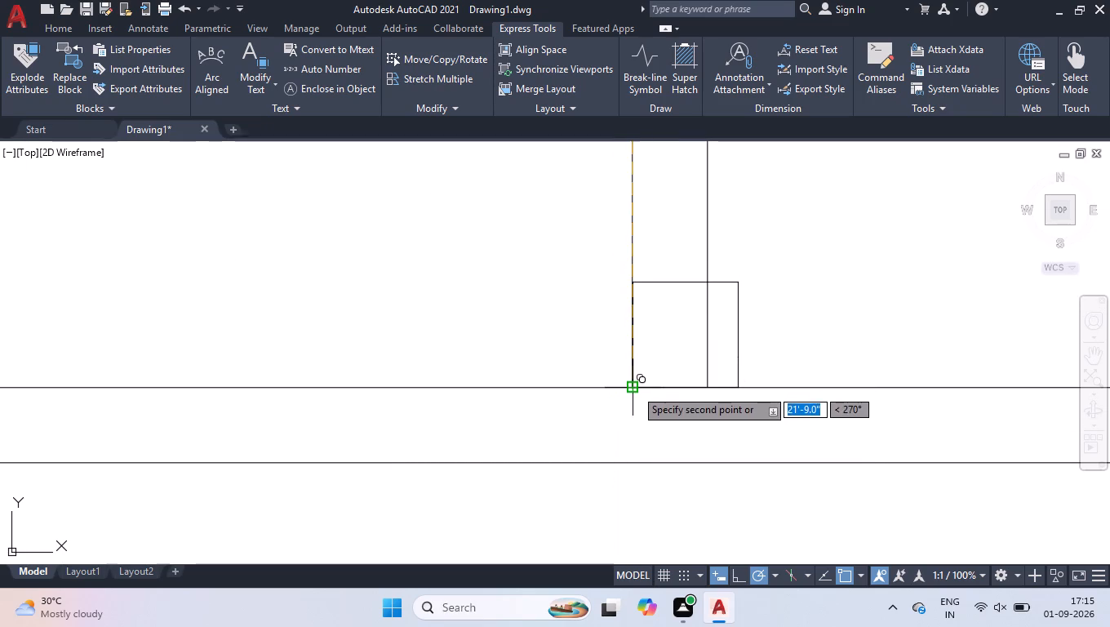
{"action": "left_click", "coordinate": [633, 462]}
Place column copies on the staircase's left wall at the stair foot and where it meets the bottom outer wall.
{"action": "scroll", "coordinate": [701, 354], "scroll_direction": "down", "scroll_amount": 4}
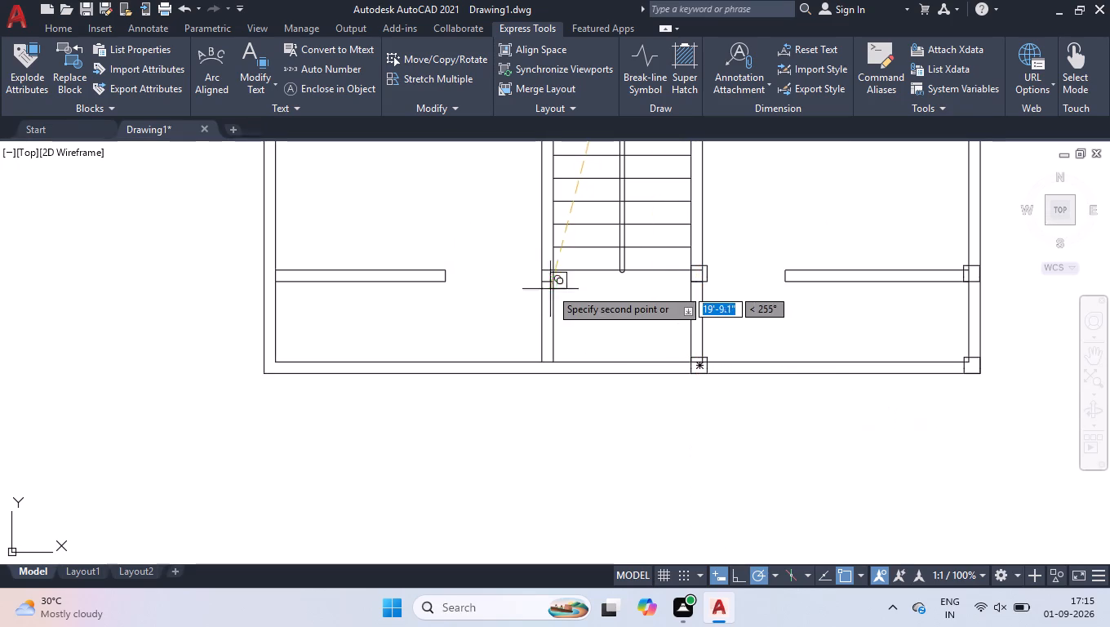
{"action": "scroll", "coordinate": [551, 269], "scroll_direction": "up", "scroll_amount": 3}
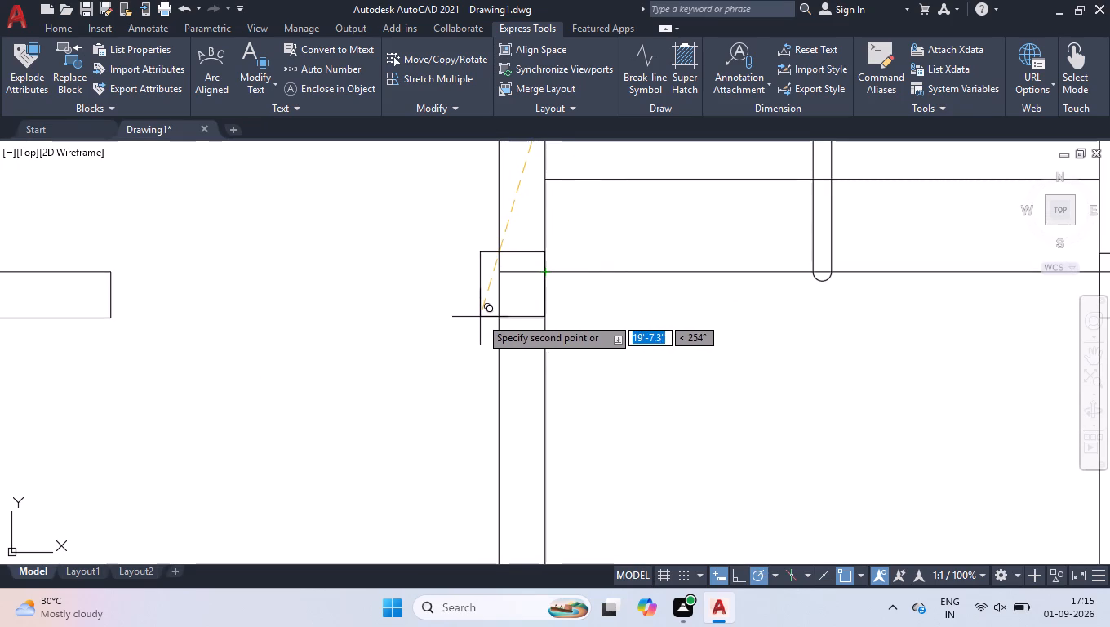
{"action": "left_click", "coordinate": [481, 318]}
{"action": "scroll", "coordinate": [530, 214], "scroll_direction": "down", "scroll_amount": 2}
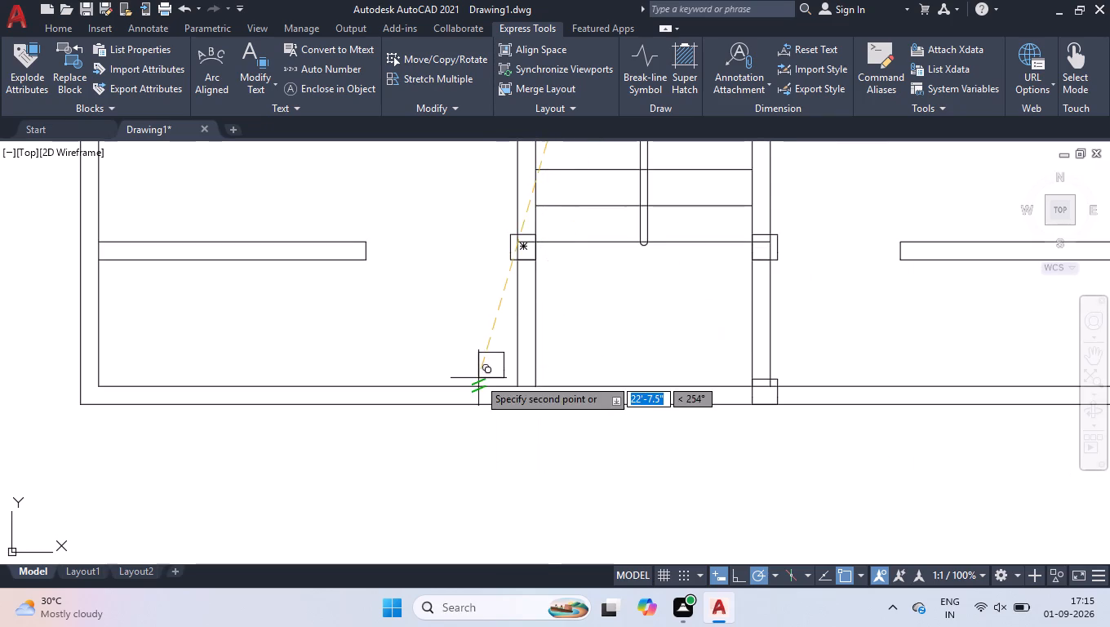
{"action": "scroll", "coordinate": [513, 402], "scroll_direction": "up", "scroll_amount": 2}
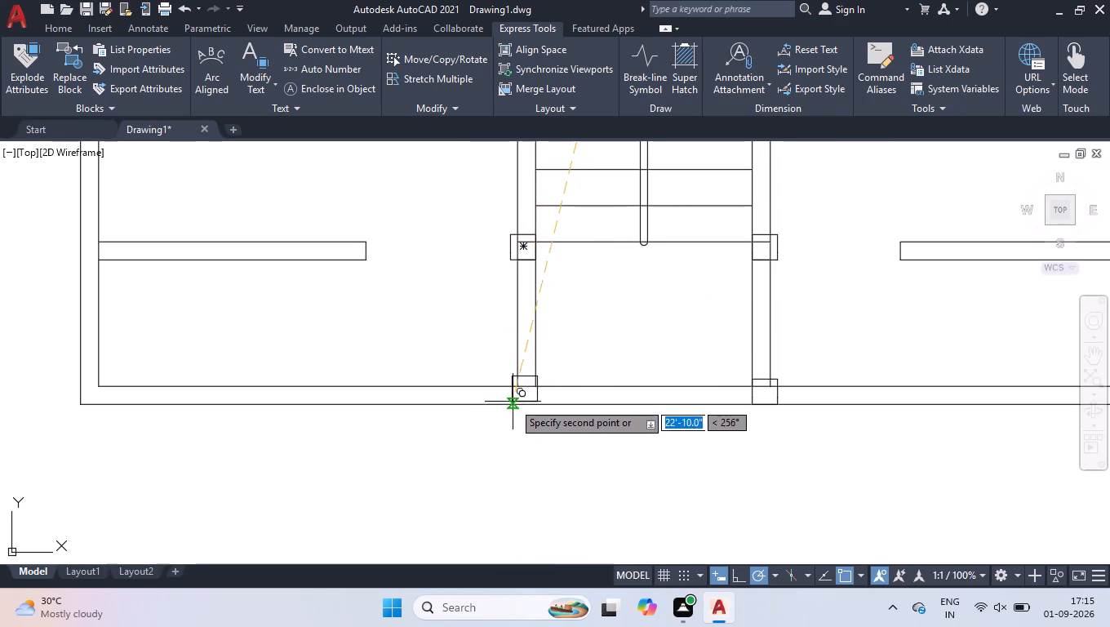
{"action": "scroll", "coordinate": [513, 402], "scroll_direction": "up", "scroll_amount": 1}
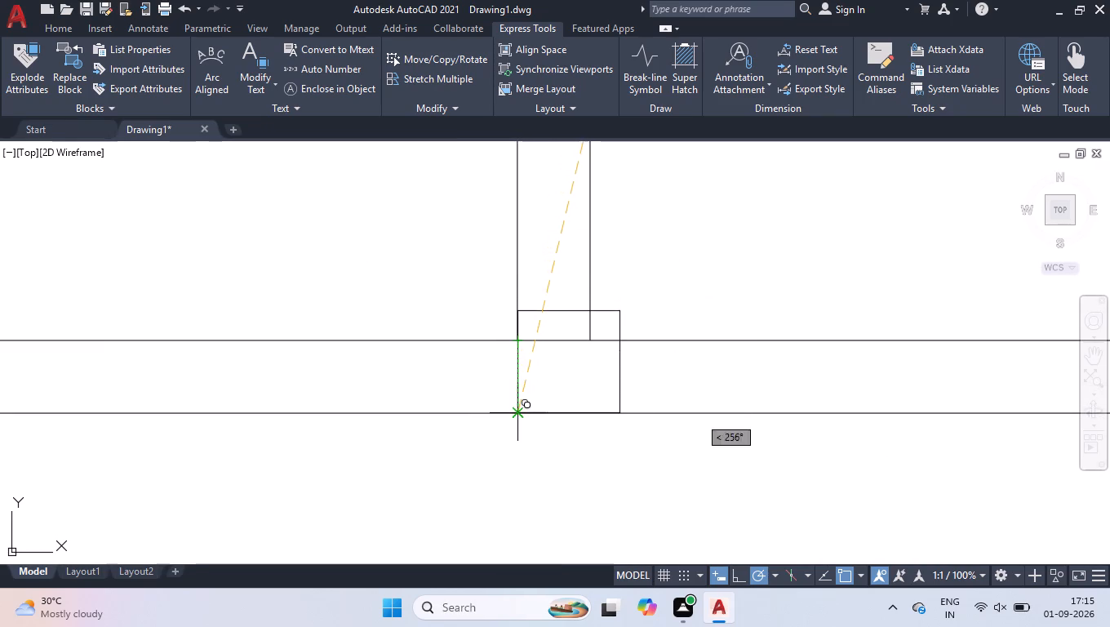
{"action": "left_click", "coordinate": [517, 418]}
Place the last column copies in the outline's lower-left corner and on the left outer wall at the stair-foot partition, ending the copy.
{"action": "scroll", "coordinate": [588, 317], "scroll_direction": "down", "scroll_amount": 3}
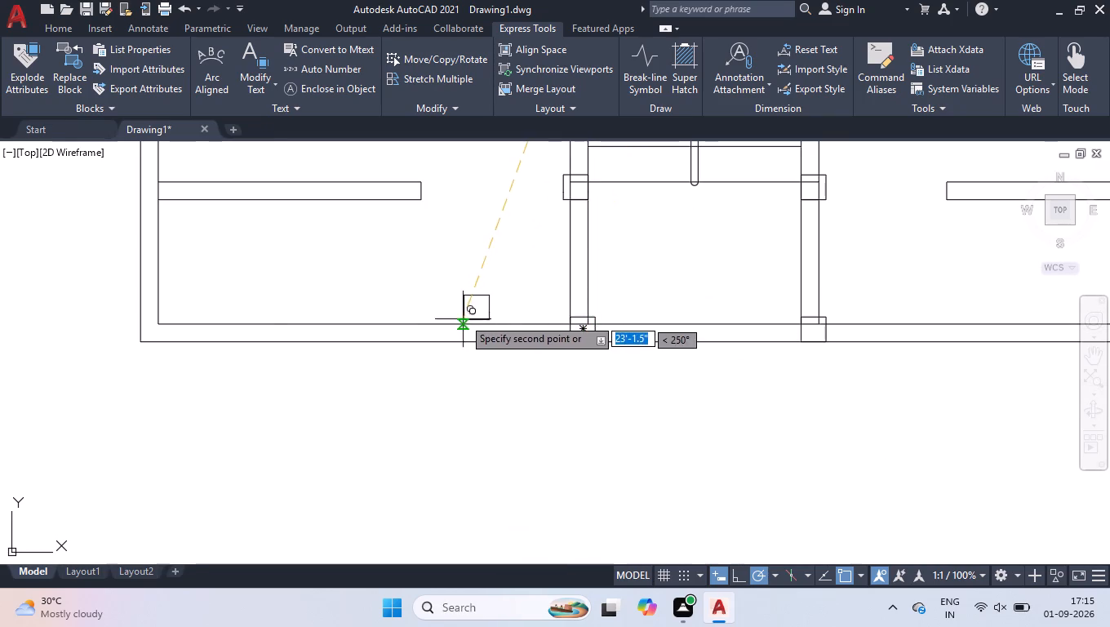
{"action": "scroll", "coordinate": [463, 320], "scroll_direction": "down", "scroll_amount": 1}
{"action": "scroll", "coordinate": [256, 320], "scroll_direction": "up", "scroll_amount": 3}
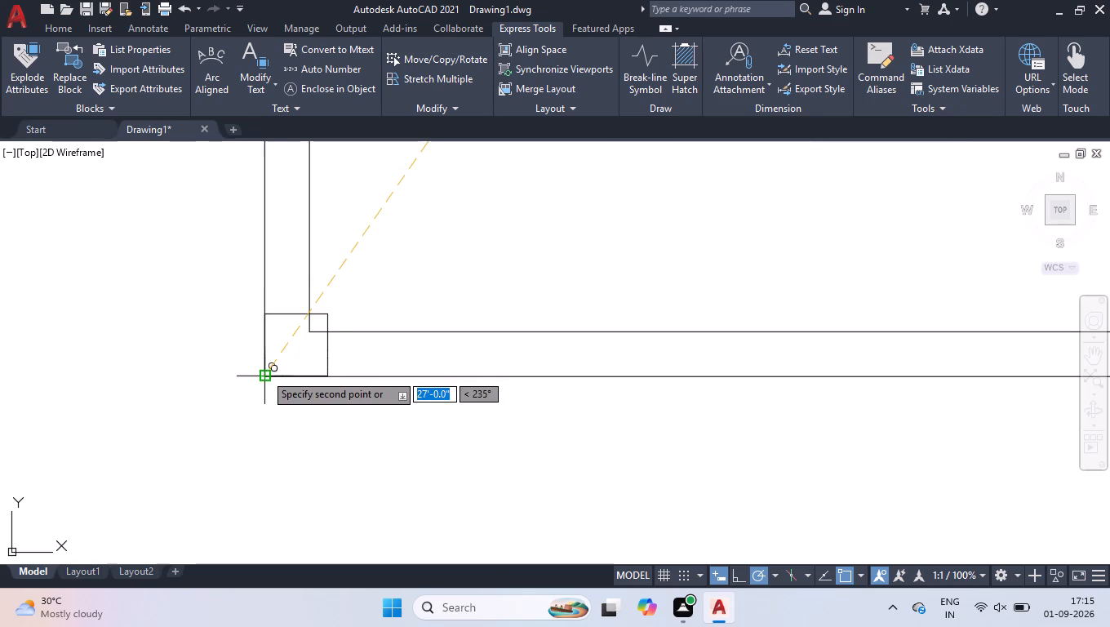
{"action": "left_click", "coordinate": [264, 373]}
{"action": "scroll", "coordinate": [433, 305], "scroll_direction": "down", "scroll_amount": 4}
{"action": "scroll", "coordinate": [427, 261], "scroll_direction": "up", "scroll_amount": 3}
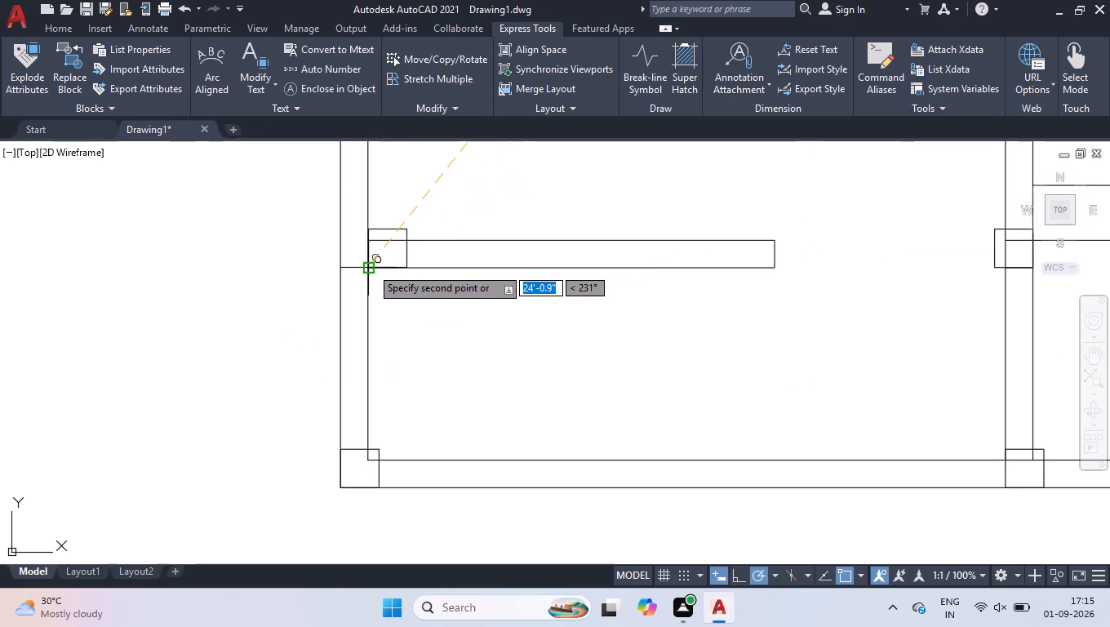
{"action": "left_click", "coordinate": [345, 268]}
{"action": "scroll", "coordinate": [455, 338], "scroll_direction": "down", "scroll_amount": 2}
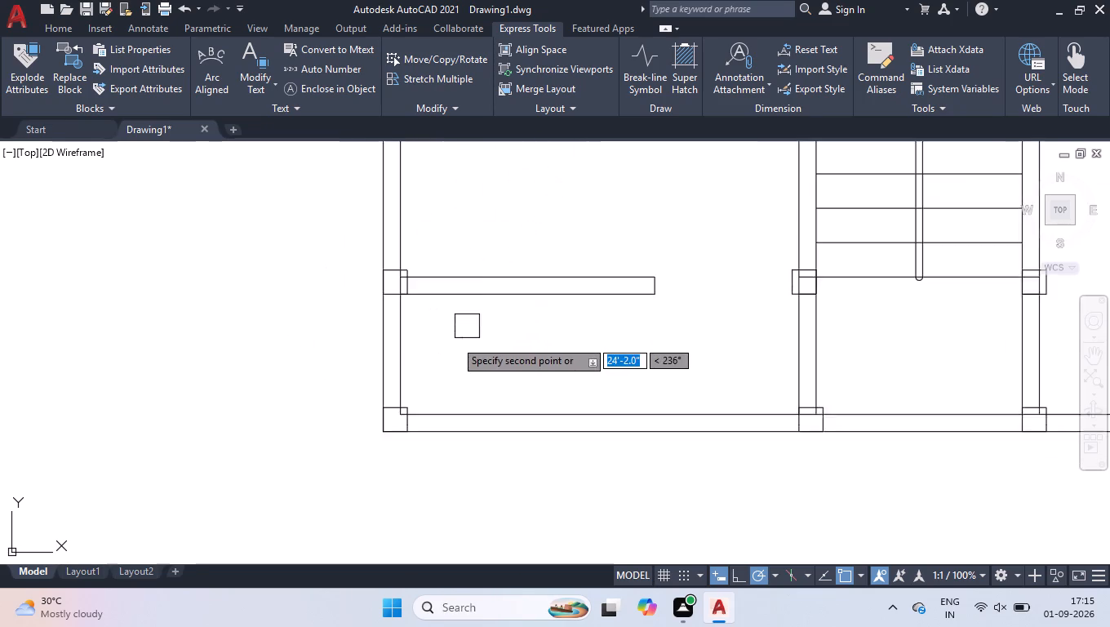
{"action": "scroll", "coordinate": [455, 340], "scroll_direction": "down", "scroll_amount": 1}
{"action": "key", "text": "Return"}
Move the column where the upper-left room's lower partition meets the left outer wall down by 1".
{"action": "scroll", "coordinate": [534, 388], "scroll_direction": "down", "scroll_amount": 3}
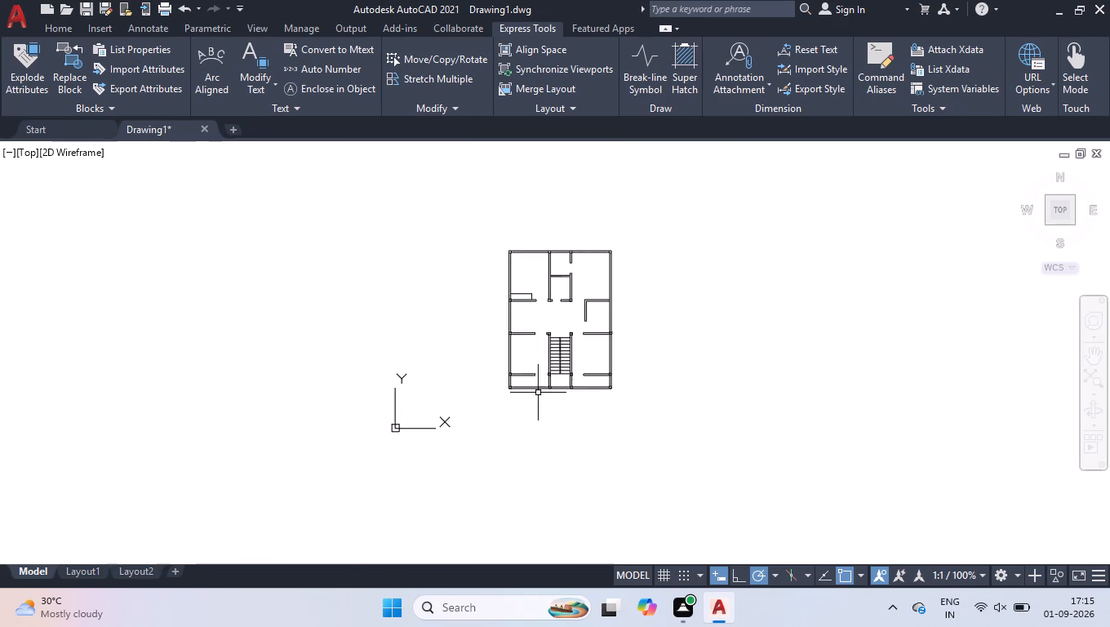
{"action": "scroll", "coordinate": [582, 221], "scroll_direction": "up", "scroll_amount": 3}
{"action": "scroll", "coordinate": [697, 198], "scroll_direction": "down", "scroll_amount": 1}
{"action": "scroll", "coordinate": [461, 413], "scroll_direction": "up", "scroll_amount": 3}
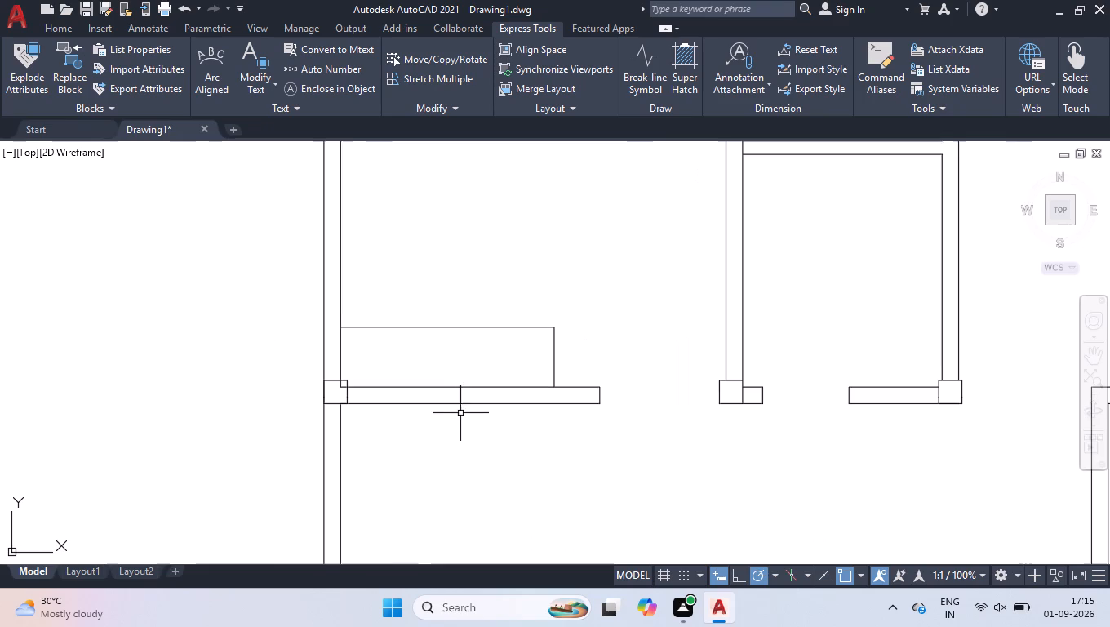
{"action": "scroll", "coordinate": [358, 389], "scroll_direction": "up", "scroll_amount": 3}
{"action": "scroll", "coordinate": [85, 623], "scroll_direction": "up", "scroll_amount": 1}
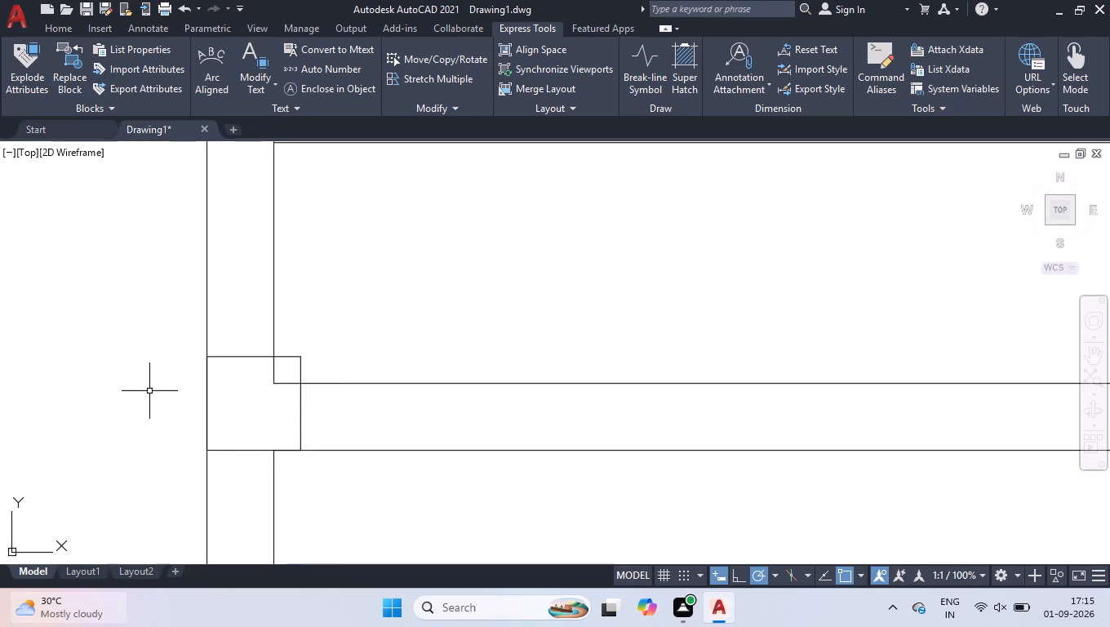
{"action": "scroll", "coordinate": [149, 381], "scroll_direction": "up", "scroll_amount": 2}
{"action": "scroll", "coordinate": [410, 288], "scroll_direction": "down", "scroll_amount": 2}
{"action": "scroll", "coordinate": [366, 406], "scroll_direction": "up", "scroll_amount": 5}
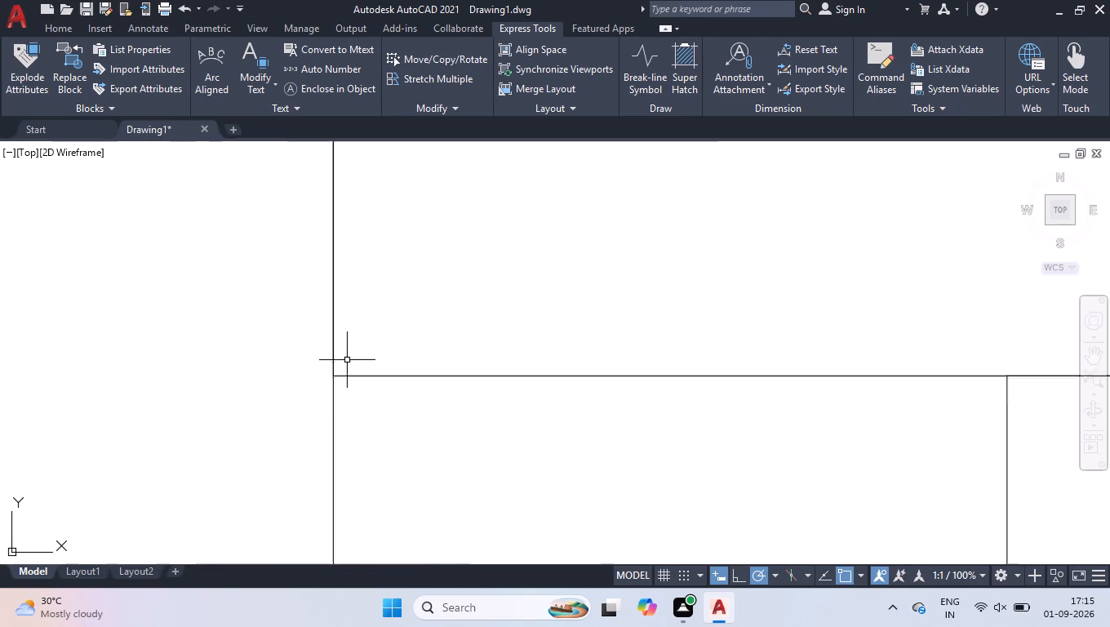
{"action": "scroll", "coordinate": [347, 360], "scroll_direction": "up", "scroll_amount": 3}
{"action": "scroll", "coordinate": [388, 310], "scroll_direction": "down", "scroll_amount": 4}
{"action": "scroll", "coordinate": [502, 330], "scroll_direction": "down", "scroll_amount": 2}
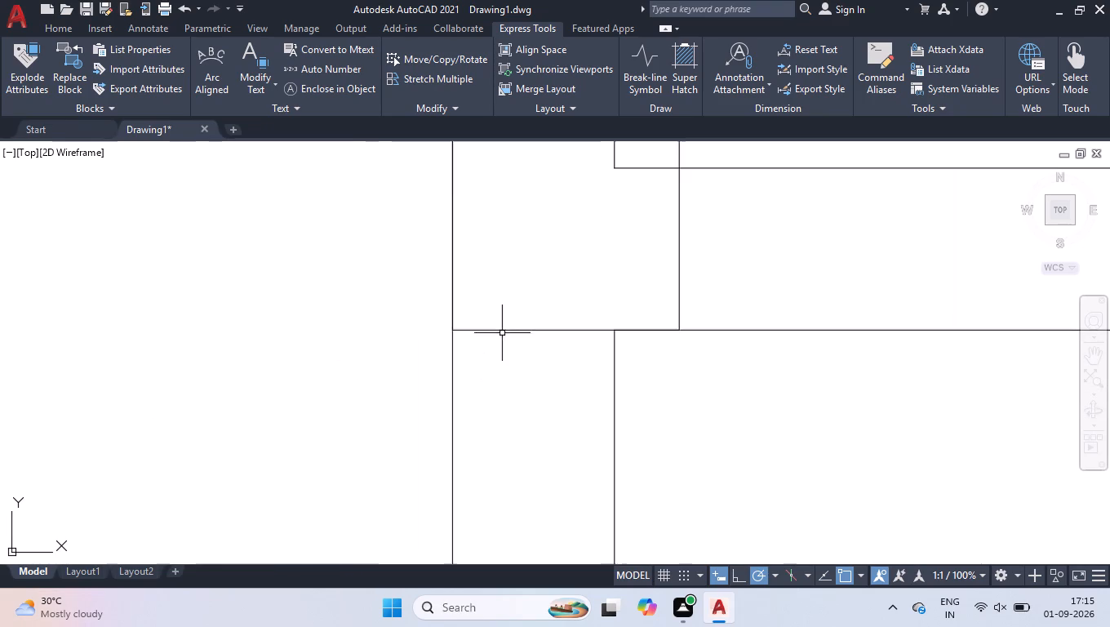
{"action": "scroll", "coordinate": [518, 328], "scroll_direction": "down", "scroll_amount": 3}
{"action": "scroll", "coordinate": [522, 308], "scroll_direction": "up", "scroll_amount": 1}
{"action": "type", "text": "mov"}
{"action": "key", "text": "Return"}
{"action": "left_click", "coordinate": [529, 317]}
{"action": "left_click", "coordinate": [529, 355]}
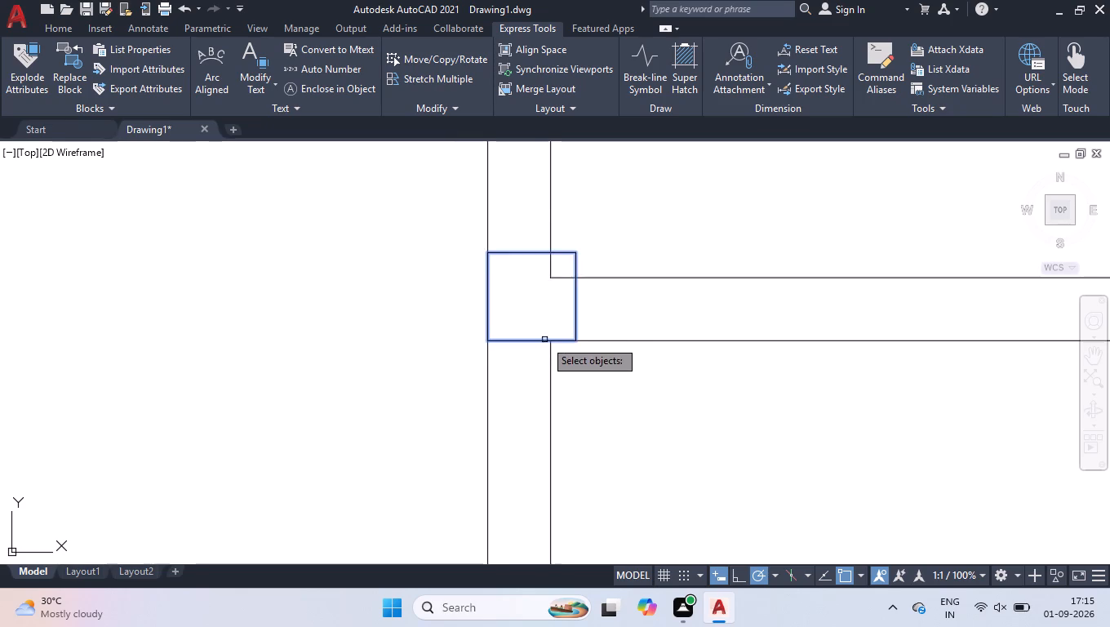
{"action": "scroll", "coordinate": [551, 334], "scroll_direction": "up", "scroll_amount": 1}
{"action": "key", "text": "space"}
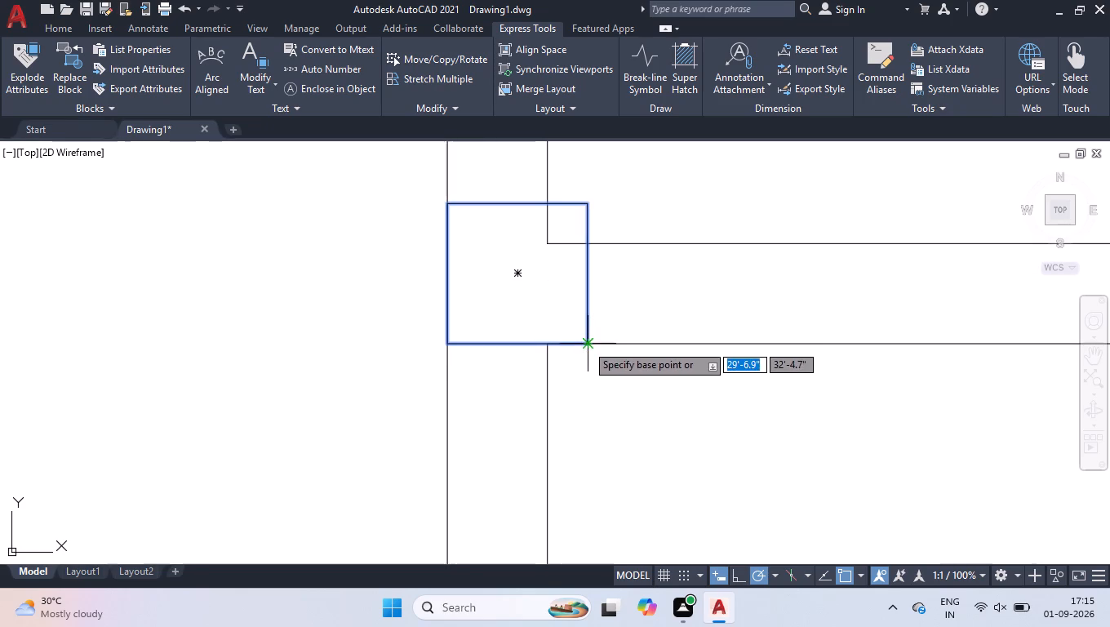
{"action": "left_click", "coordinate": [587, 201]}
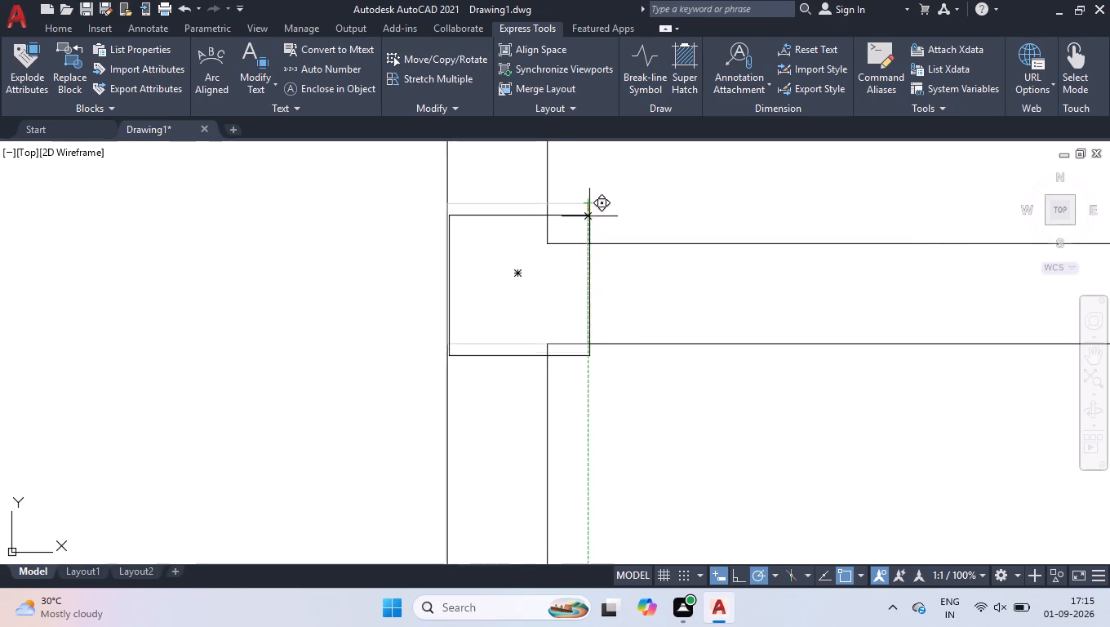
{"action": "key", "text": "1"}
{"action": "key", "text": "Return"}
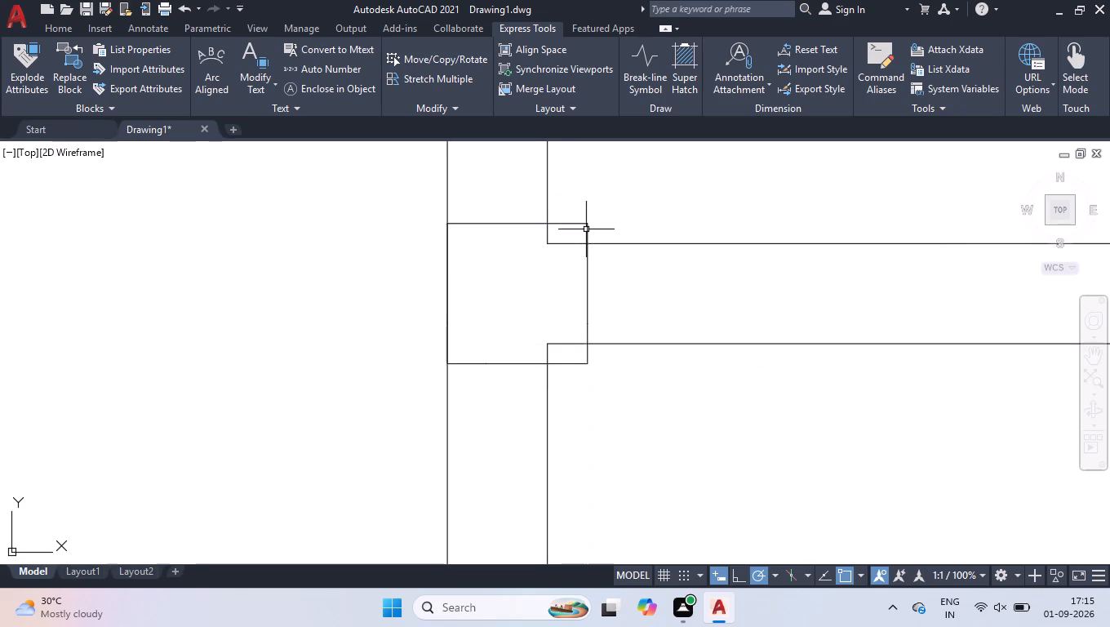
Switch from polar tracking to ortho mode.
{"action": "left_click", "coordinate": [740, 577]}
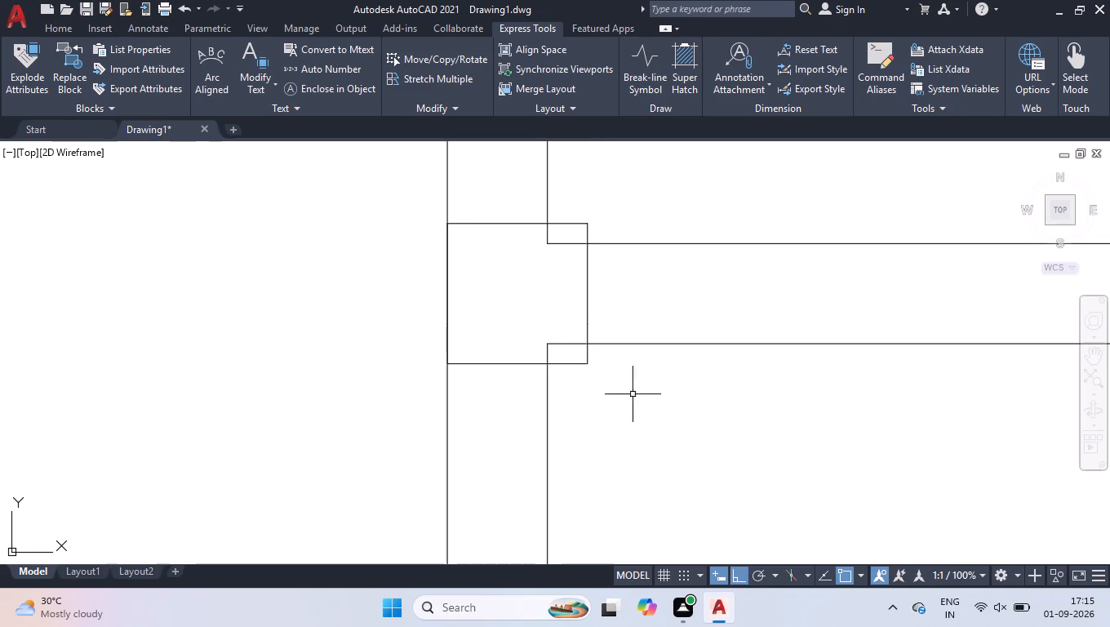
{"action": "scroll", "coordinate": [565, 313], "scroll_direction": "down", "scroll_amount": 7}
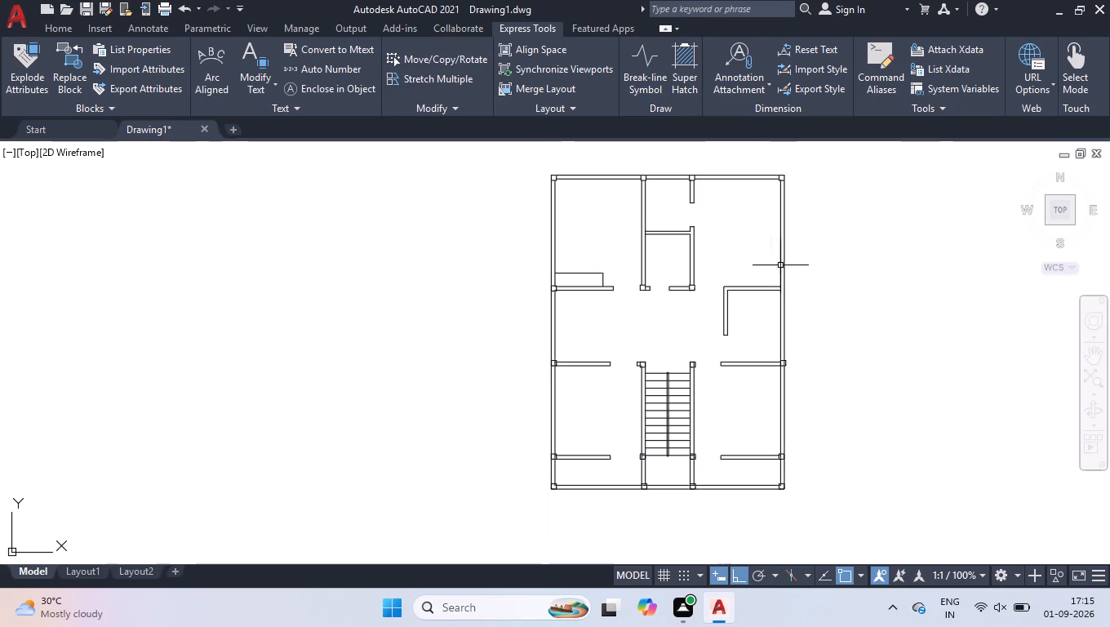
Move the column at the stair-head partition on the right outer wall left until its side is flush with the wall's outer face.
{"action": "scroll", "coordinate": [793, 293], "scroll_direction": "up", "scroll_amount": 3}
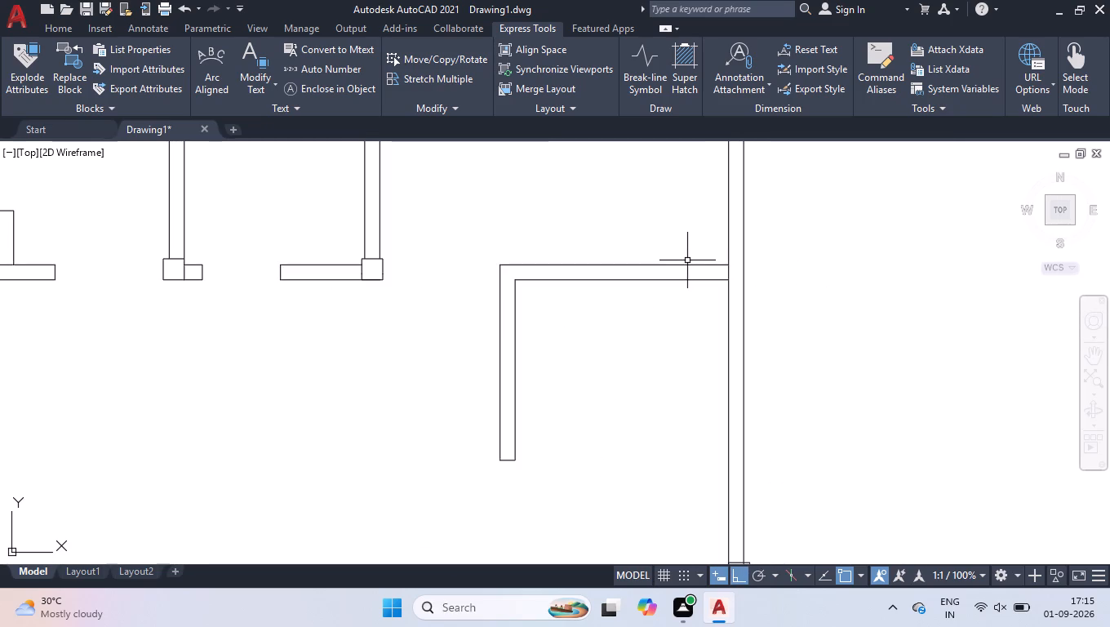
{"action": "scroll", "coordinate": [711, 247], "scroll_direction": "down", "scroll_amount": 1}
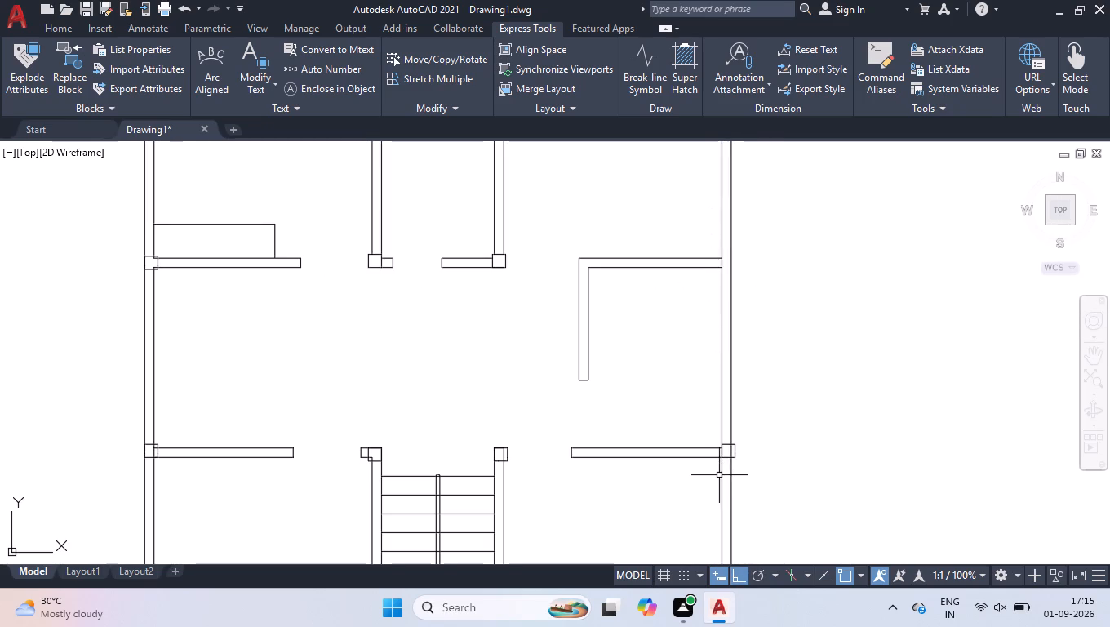
{"action": "scroll", "coordinate": [729, 478], "scroll_direction": "up", "scroll_amount": 4}
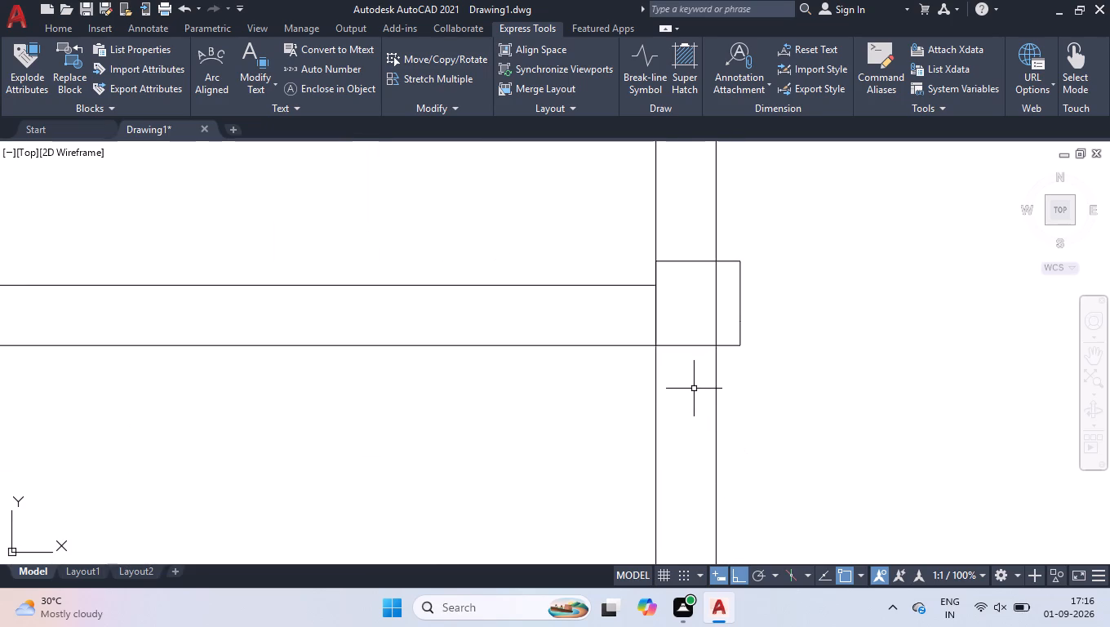
{"action": "scroll", "coordinate": [740, 349], "scroll_direction": "up", "scroll_amount": 1}
{"action": "key", "text": "space"}
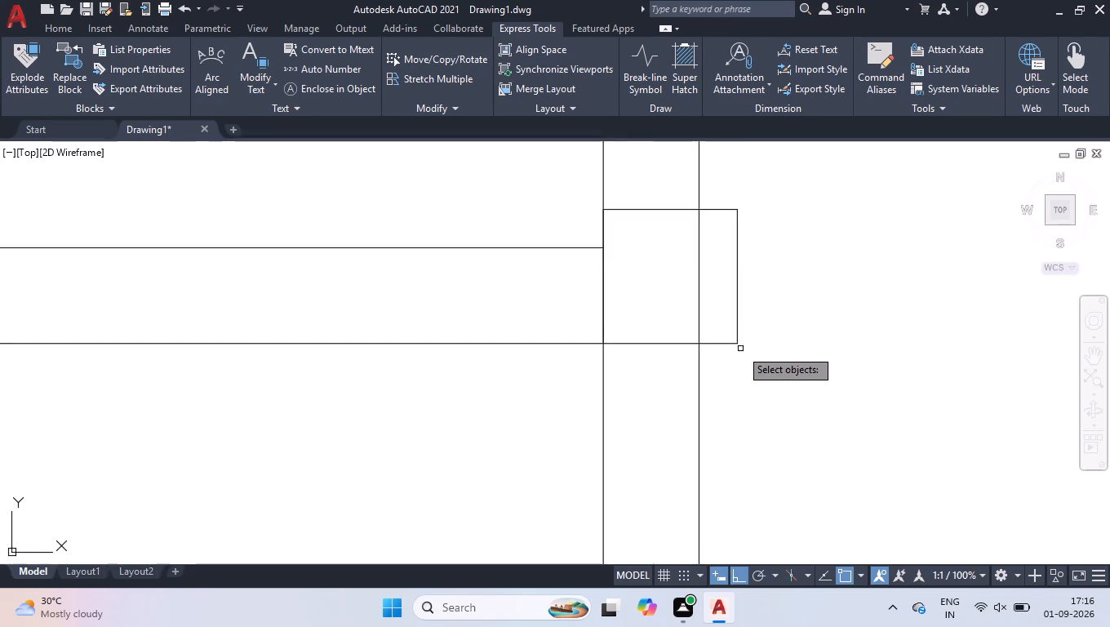
{"action": "left_click", "coordinate": [738, 344]}
{"action": "key", "text": "space"}
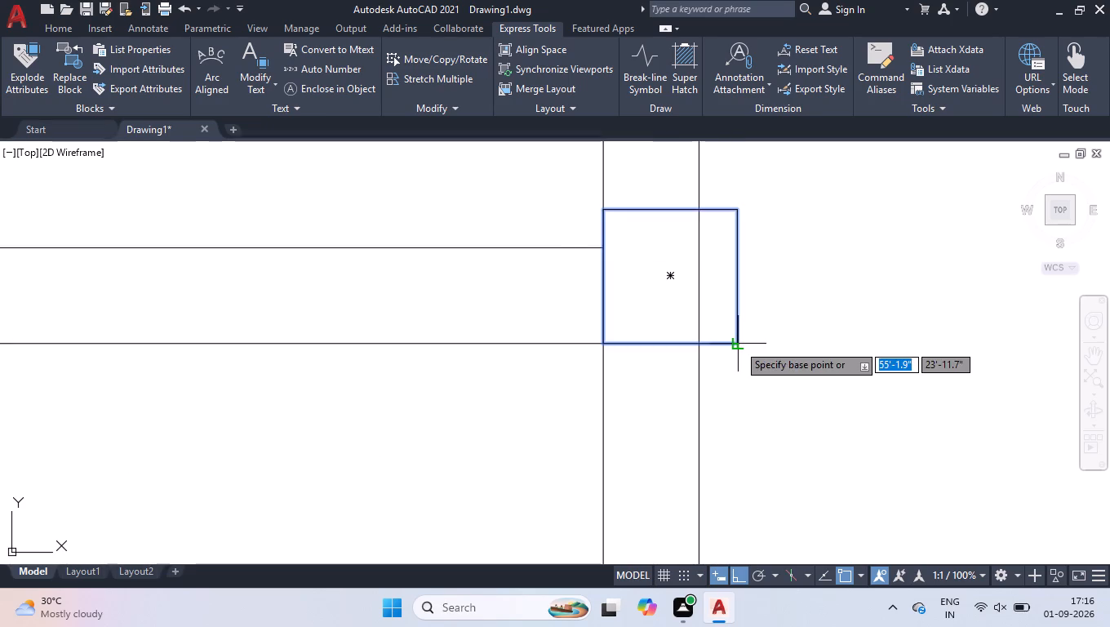
{"action": "left_click", "coordinate": [738, 344]}
{"action": "left_click", "coordinate": [700, 345]}
{"action": "scroll", "coordinate": [704, 366], "scroll_direction": "down", "scroll_amount": 4}
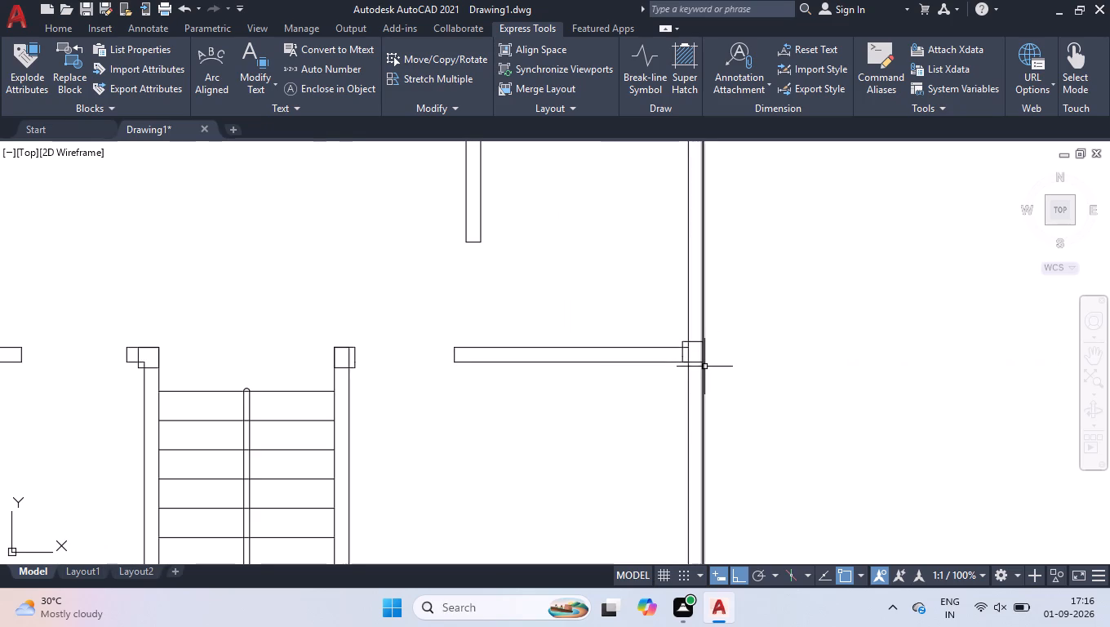
Copy that column up the right outer wall to where the L-shaped partition meets it, aligned with the partition's lower line.
{"action": "left_click", "coordinate": [696, 362]}
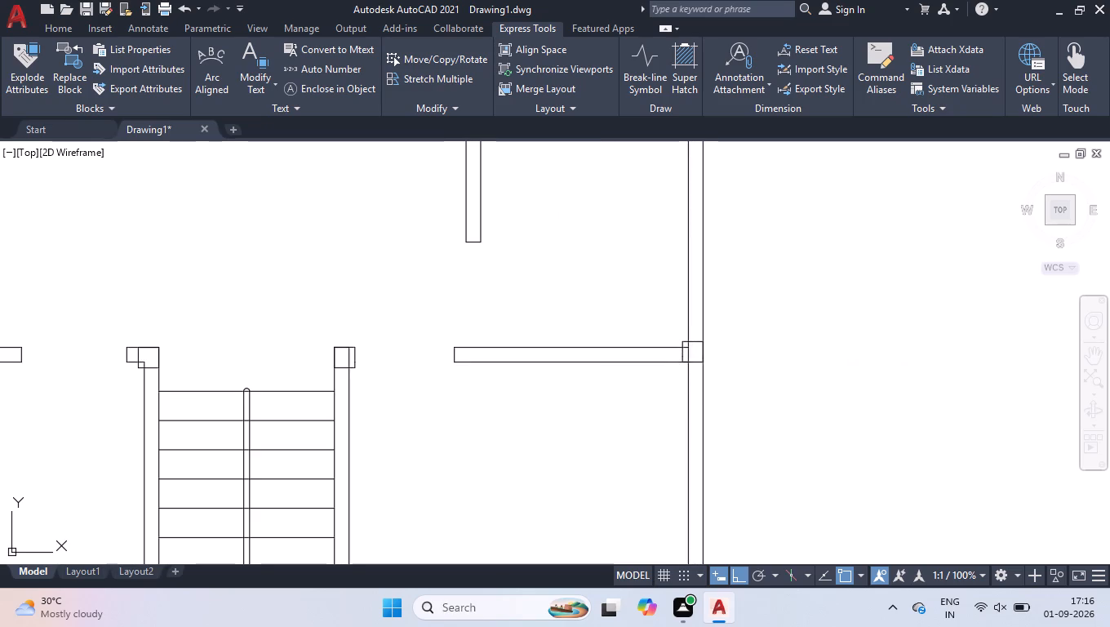
{"action": "type", "text": "co"}
{"action": "key", "text": "Return"}
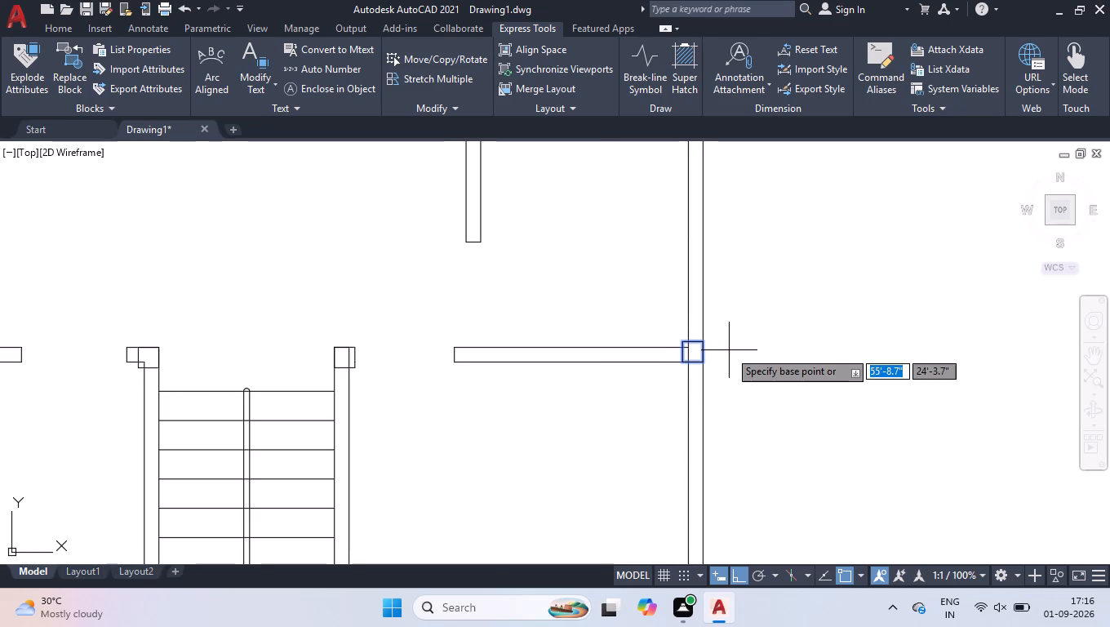
{"action": "scroll", "coordinate": [705, 358], "scroll_direction": "up", "scroll_amount": 4}
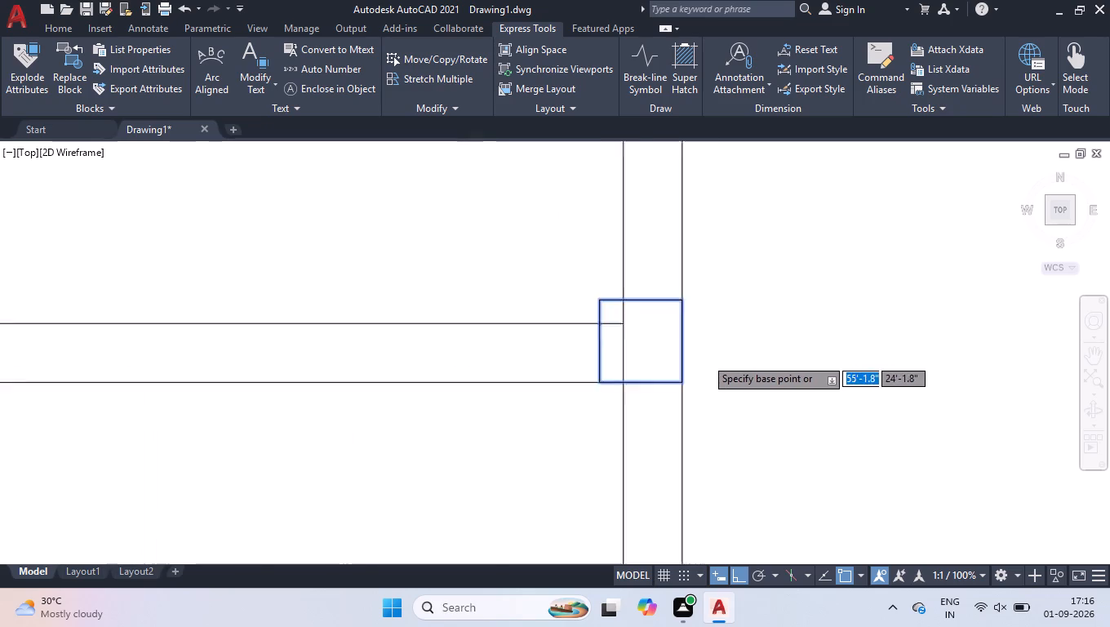
{"action": "scroll", "coordinate": [705, 358], "scroll_direction": "up", "scroll_amount": 1}
{"action": "left_click", "coordinate": [642, 422]}
{"action": "scroll", "coordinate": [645, 349], "scroll_direction": "down", "scroll_amount": 4}
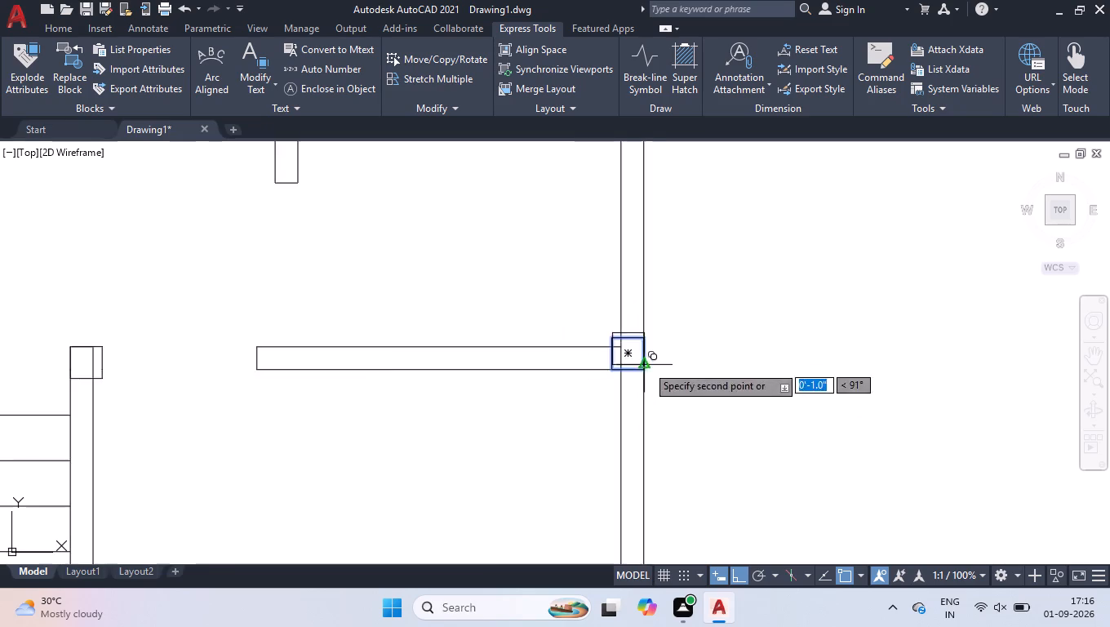
{"action": "scroll", "coordinate": [659, 362], "scroll_direction": "down", "scroll_amount": 3}
{"action": "scroll", "coordinate": [655, 233], "scroll_direction": "up", "scroll_amount": 4}
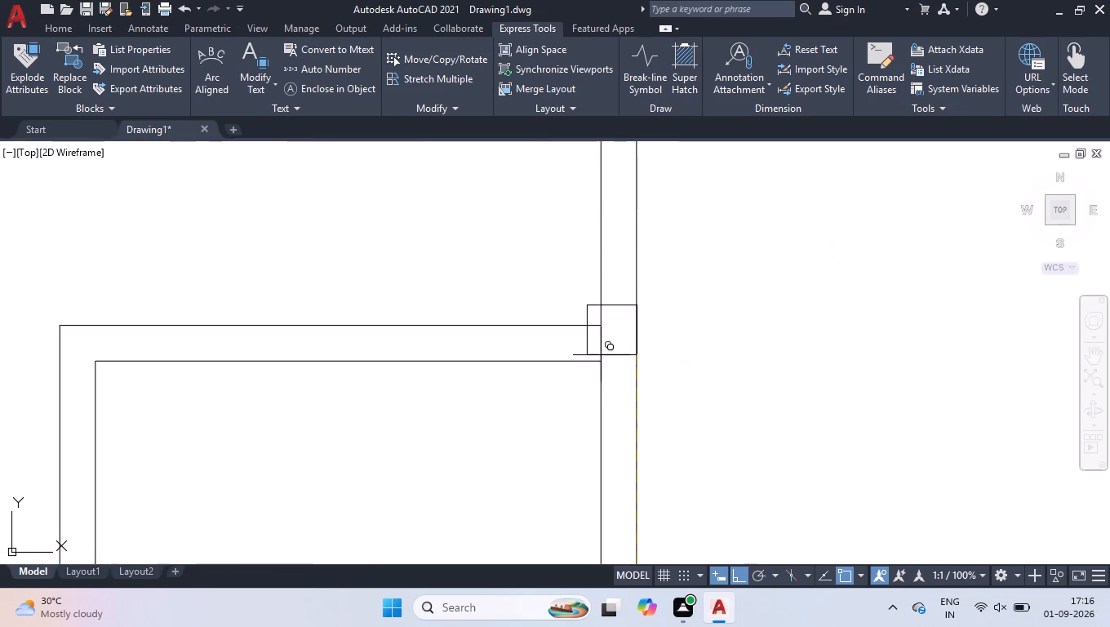
{"action": "left_click", "coordinate": [619, 362]}
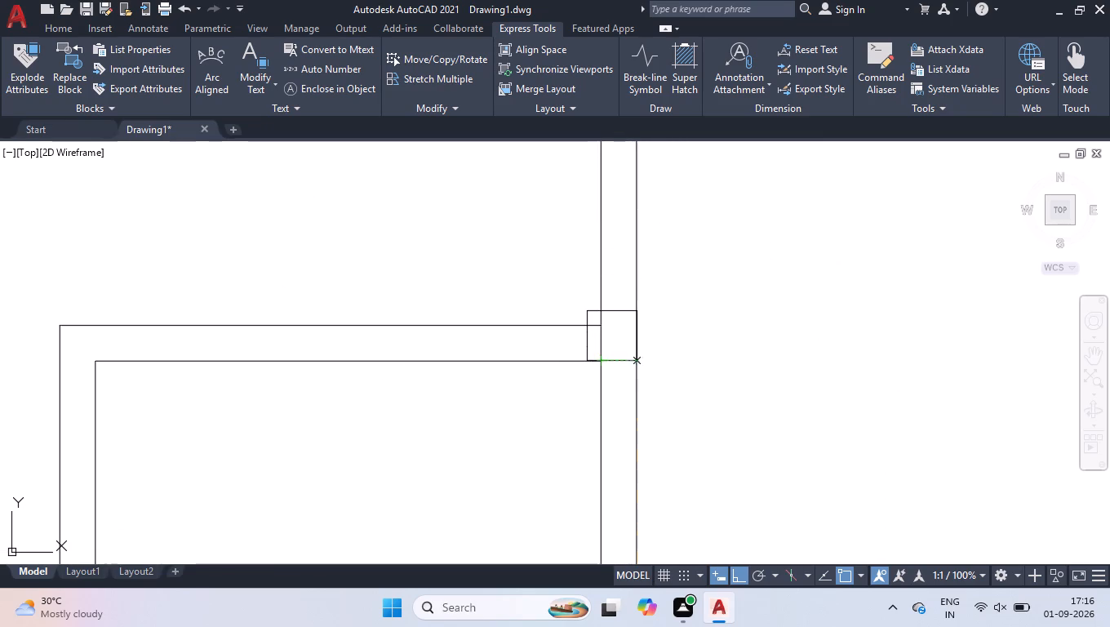
{"action": "key", "text": "space"}
Move the column at the head of the staircase's right wall slightly down toward the wall's top edge.
{"action": "scroll", "coordinate": [703, 330], "scroll_direction": "down", "scroll_amount": 5}
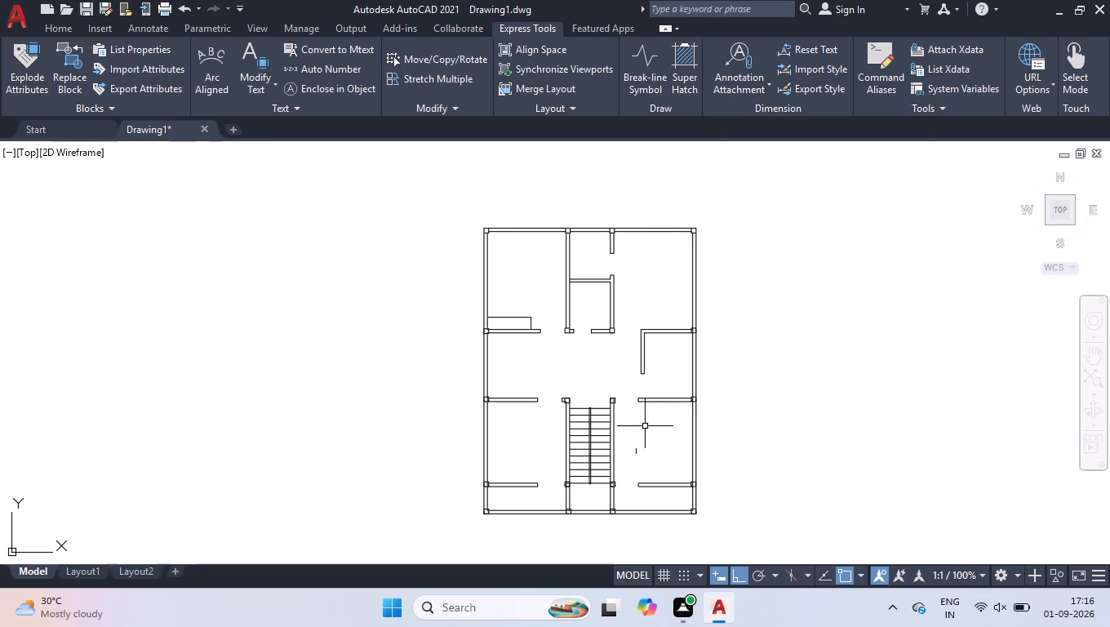
{"action": "scroll", "coordinate": [616, 425], "scroll_direction": "up", "scroll_amount": 4}
{"action": "scroll", "coordinate": [567, 255], "scroll_direction": "up", "scroll_amount": 3}
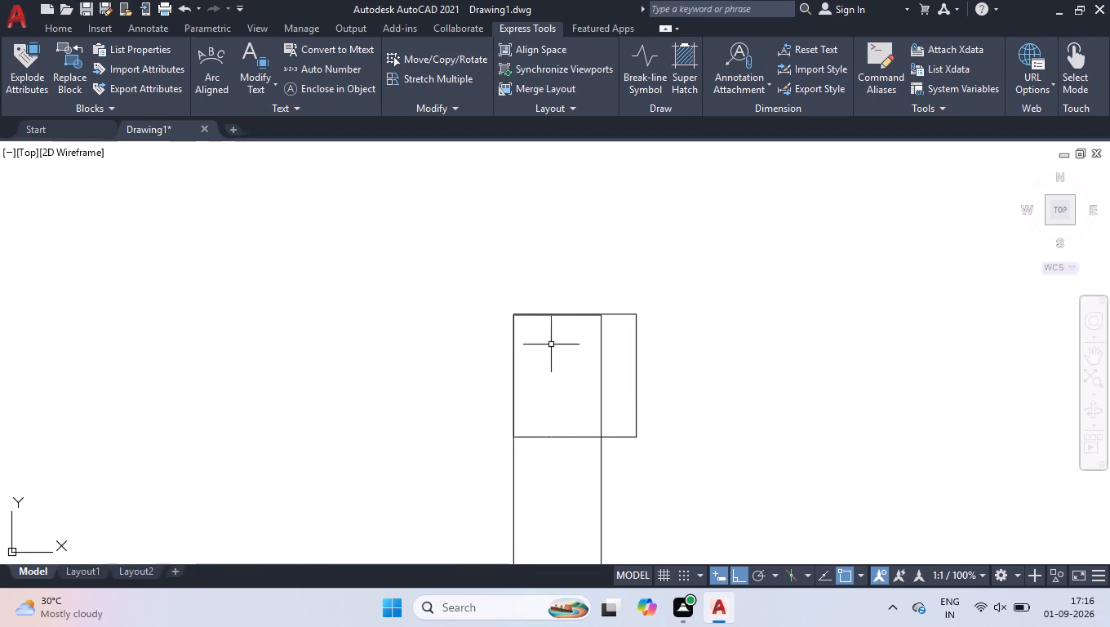
{"action": "scroll", "coordinate": [507, 416], "scroll_direction": "up", "scroll_amount": 2}
{"action": "scroll", "coordinate": [514, 389], "scroll_direction": "down", "scroll_amount": 2}
{"action": "scroll", "coordinate": [539, 286], "scroll_direction": "up", "scroll_amount": 2}
{"action": "scroll", "coordinate": [486, 384], "scroll_direction": "up", "scroll_amount": 3}
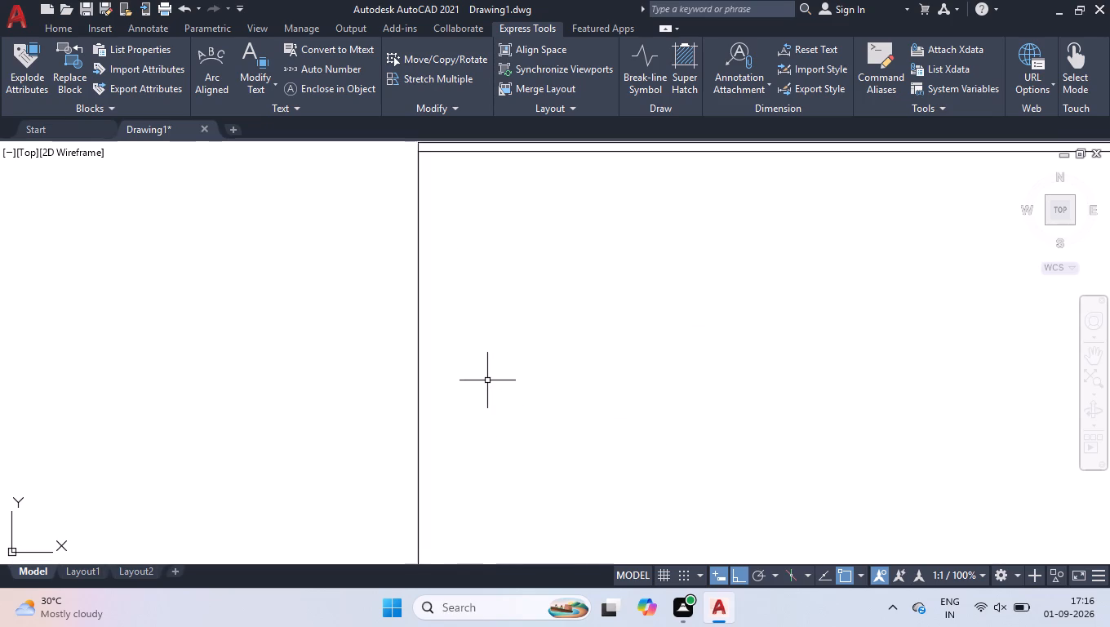
{"action": "scroll", "coordinate": [489, 382], "scroll_direction": "down", "scroll_amount": 2}
{"action": "scroll", "coordinate": [491, 327], "scroll_direction": "up", "scroll_amount": 2}
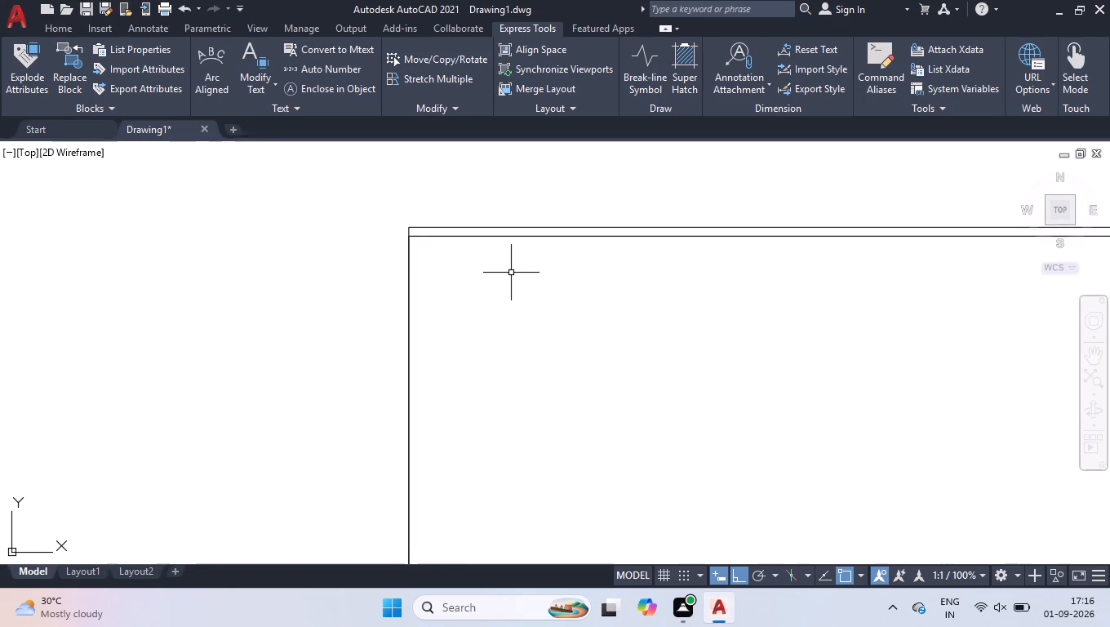
{"action": "type", "text": "mv"}
{"action": "key", "text": "BackSpace"}
{"action": "type", "text": "ov"}
{"action": "key", "text": "Return"}
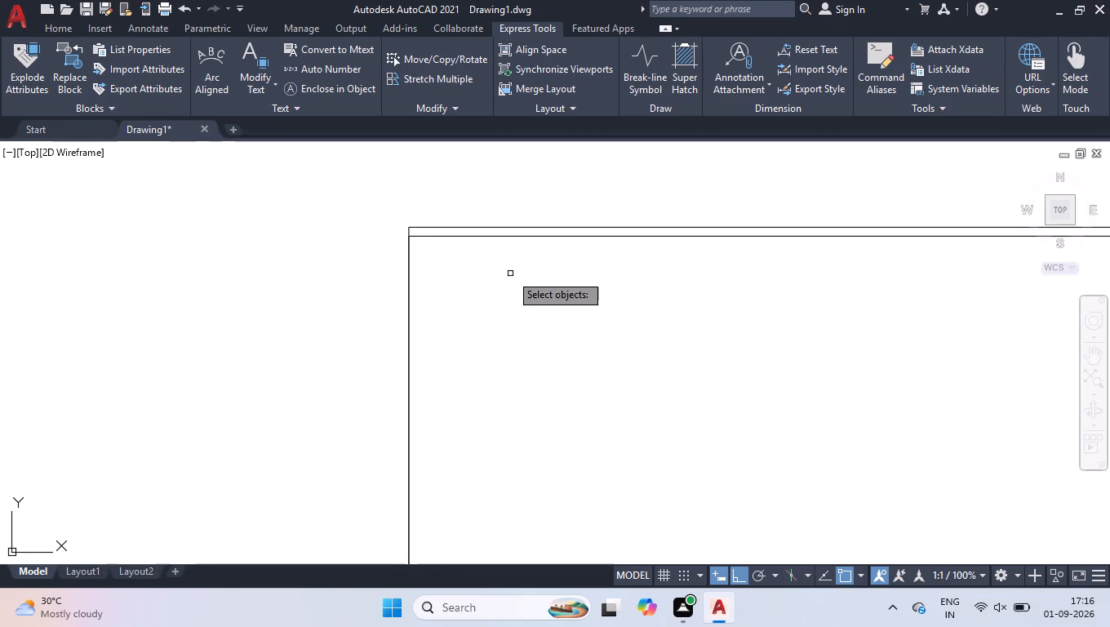
{"action": "left_click", "coordinate": [517, 228]}
{"action": "key", "text": "space"}
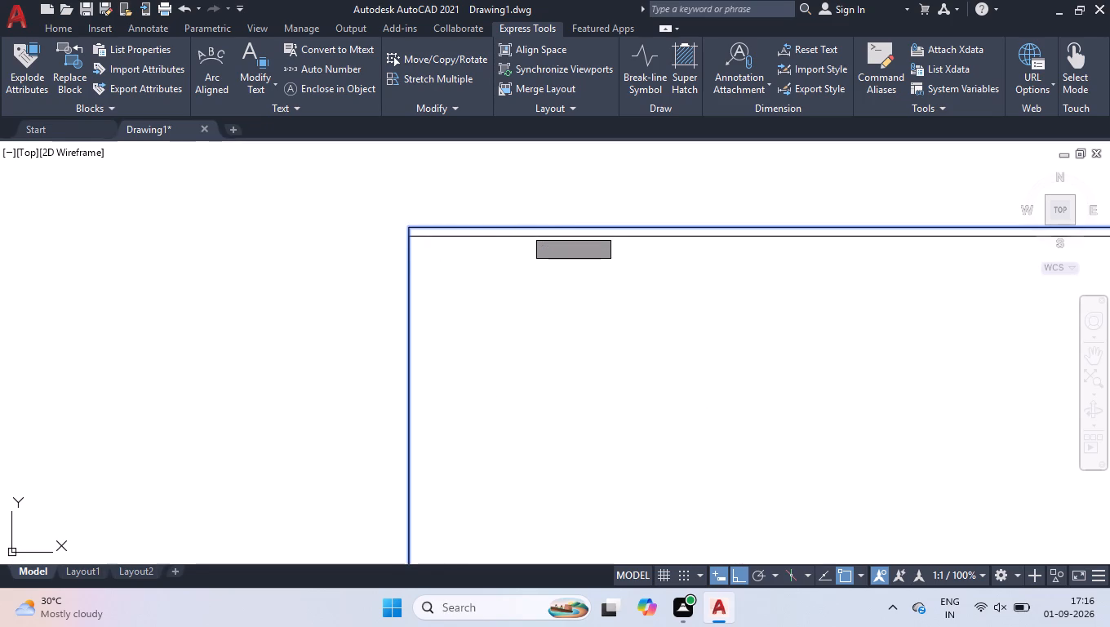
{"action": "left_click", "coordinate": [409, 229]}
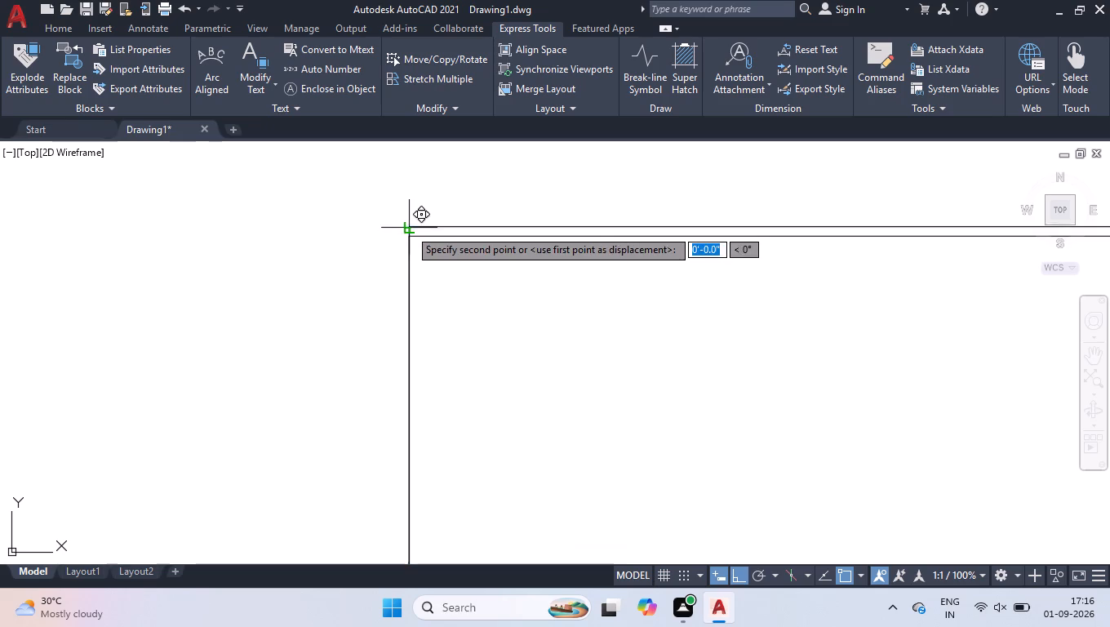
{"action": "left_click", "coordinate": [408, 241]}
Examine how the column at the head of the staircase's left wall lines up with the wall end.
{"action": "scroll", "coordinate": [420, 251], "scroll_direction": "down", "scroll_amount": 6}
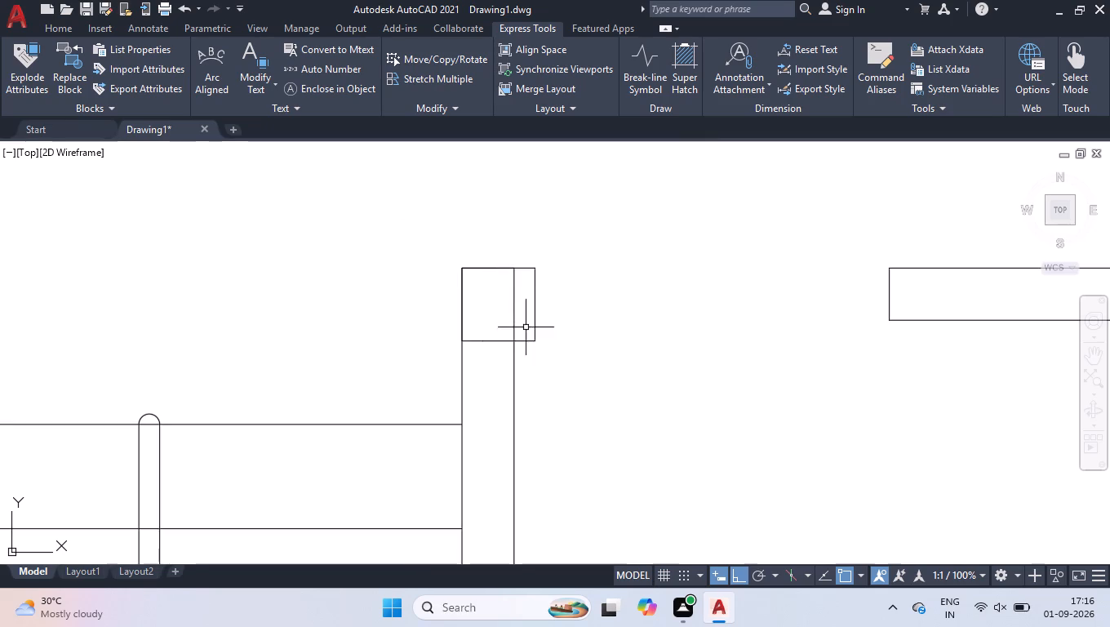
{"action": "scroll", "coordinate": [631, 367], "scroll_direction": "down", "scroll_amount": 4}
{"action": "scroll", "coordinate": [522, 365], "scroll_direction": "up", "scroll_amount": 3}
{"action": "scroll", "coordinate": [394, 350], "scroll_direction": "up", "scroll_amount": 2}
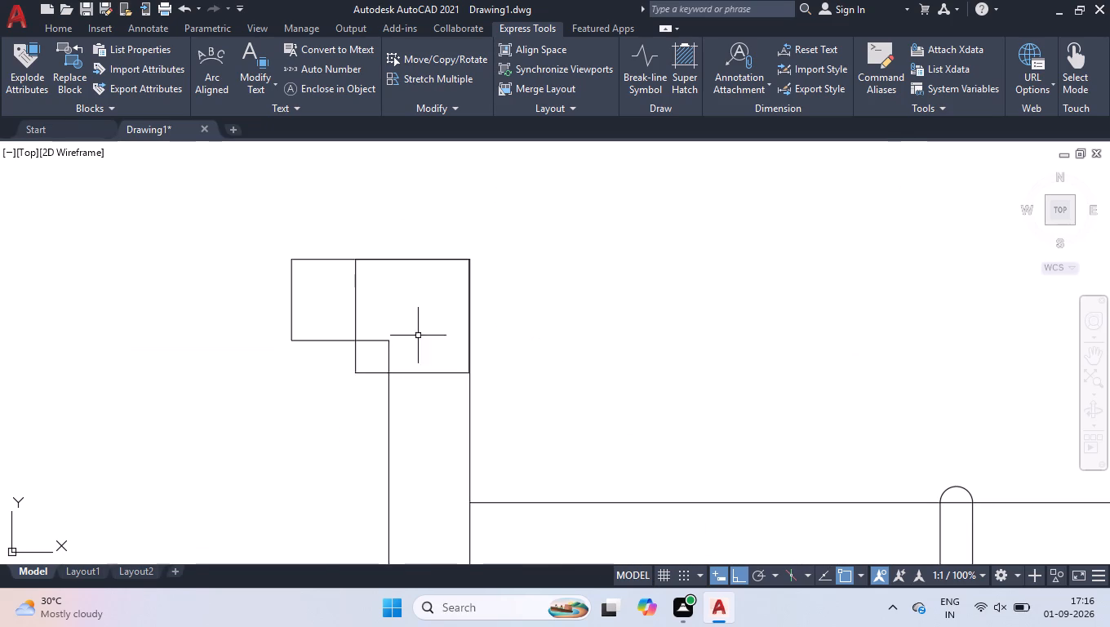
{"action": "scroll", "coordinate": [428, 278], "scroll_direction": "up", "scroll_amount": 3}
{"action": "scroll", "coordinate": [562, 189], "scroll_direction": "up", "scroll_amount": 4}
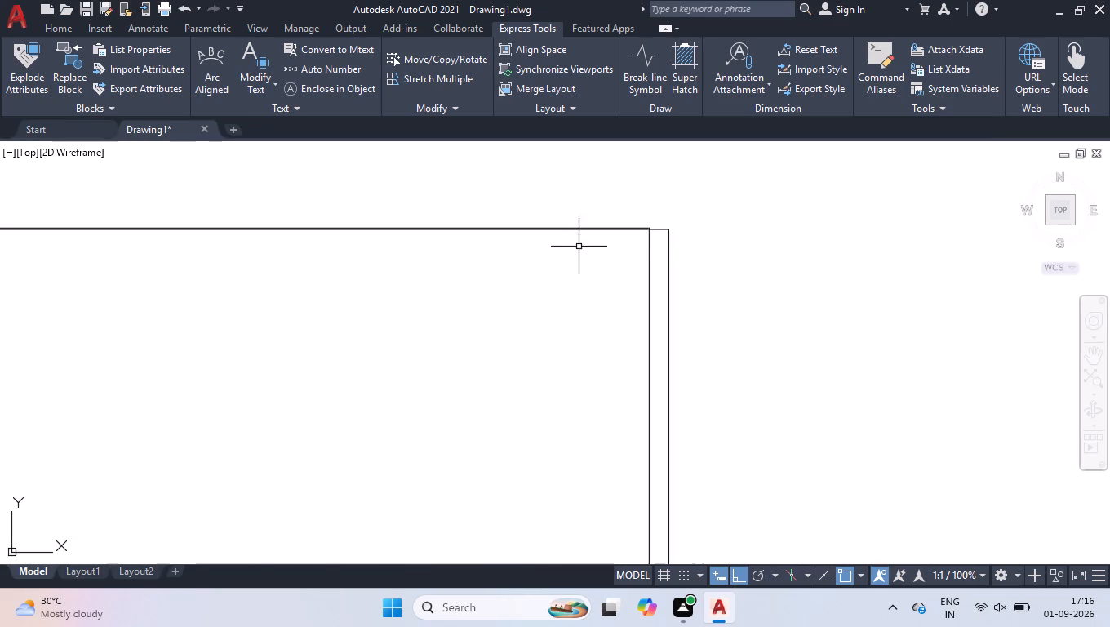
{"action": "scroll", "coordinate": [583, 245], "scroll_direction": "up", "scroll_amount": 4}
{"action": "scroll", "coordinate": [600, 315], "scroll_direction": "down", "scroll_amount": 3}
{"action": "scroll", "coordinate": [664, 275], "scroll_direction": "down", "scroll_amount": 6}
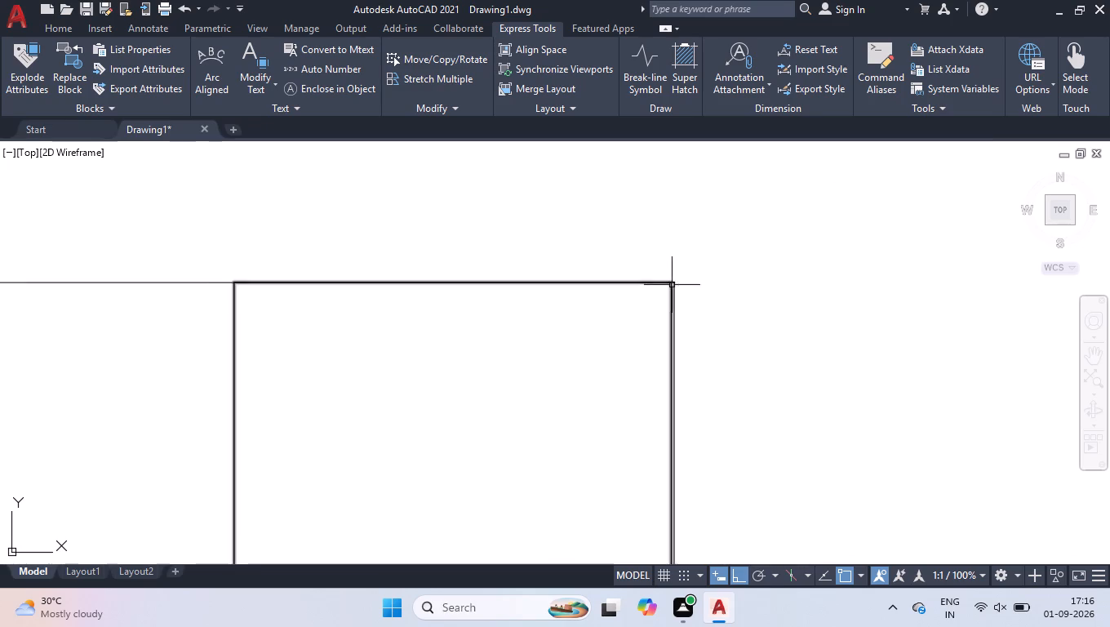
{"action": "scroll", "coordinate": [672, 286], "scroll_direction": "down", "scroll_amount": 7}
Move the column at the head of the staircase's right wall down again, from its upper-left corner to the wall's upper-left corner.
{"action": "scroll", "coordinate": [826, 314], "scroll_direction": "up", "scroll_amount": 3}
{"action": "scroll", "coordinate": [797, 221], "scroll_direction": "up", "scroll_amount": 3}
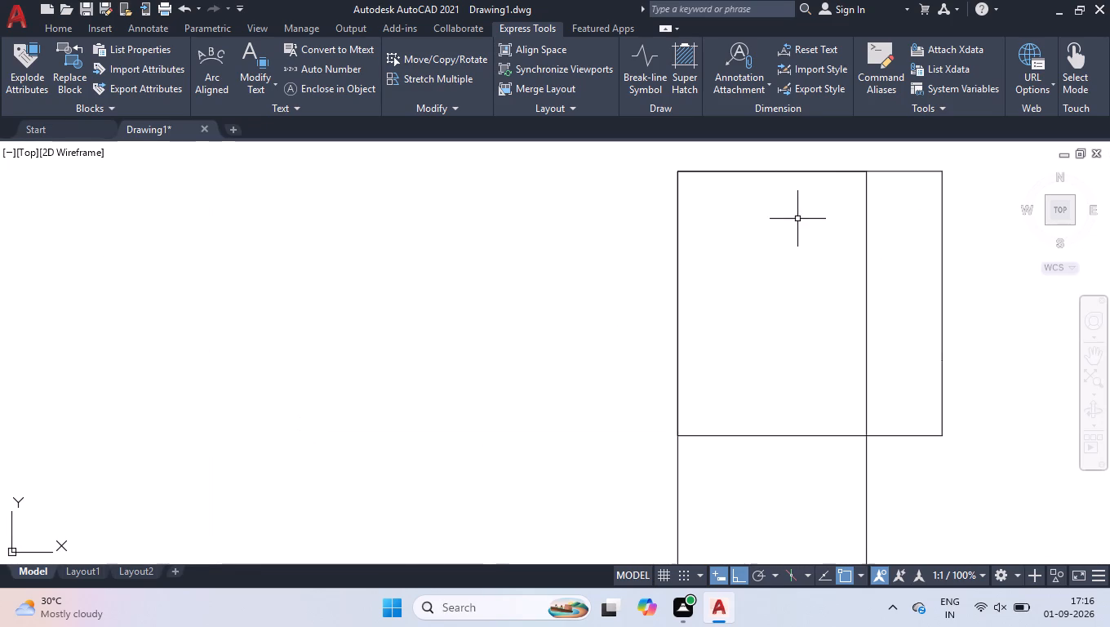
{"action": "scroll", "coordinate": [695, 157], "scroll_direction": "up", "scroll_amount": 4}
{"action": "scroll", "coordinate": [572, 276], "scroll_direction": "up", "scroll_amount": 3}
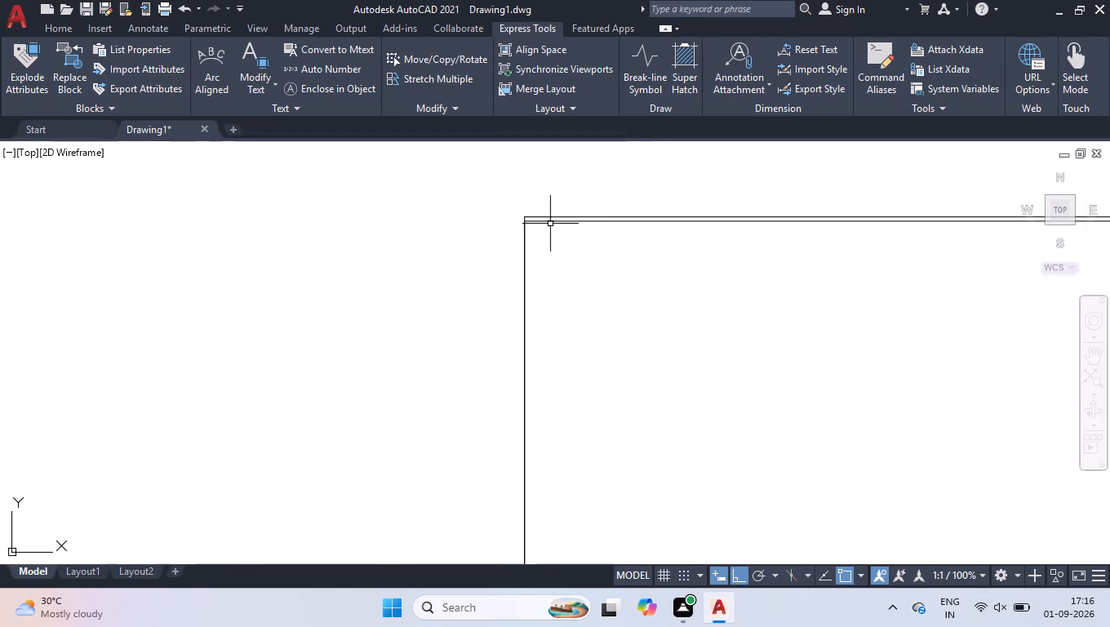
{"action": "scroll", "coordinate": [544, 214], "scroll_direction": "up", "scroll_amount": 2}
{"action": "scroll", "coordinate": [547, 277], "scroll_direction": "down", "scroll_amount": 3}
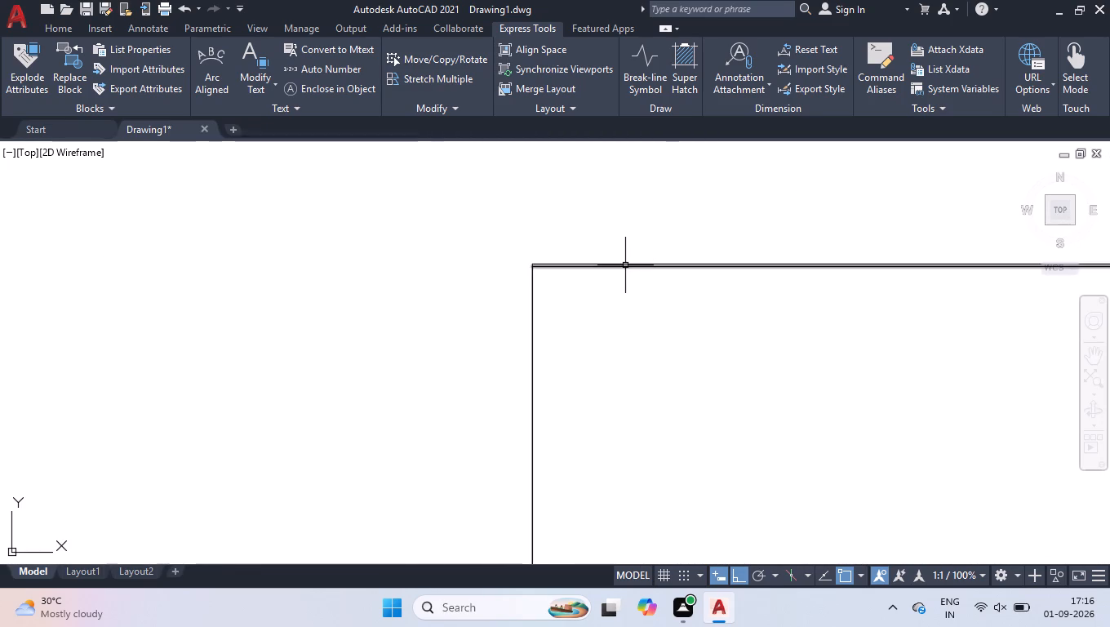
{"action": "left_click", "coordinate": [626, 263]}
{"action": "scroll", "coordinate": [622, 273], "scroll_direction": "down", "scroll_amount": 6}
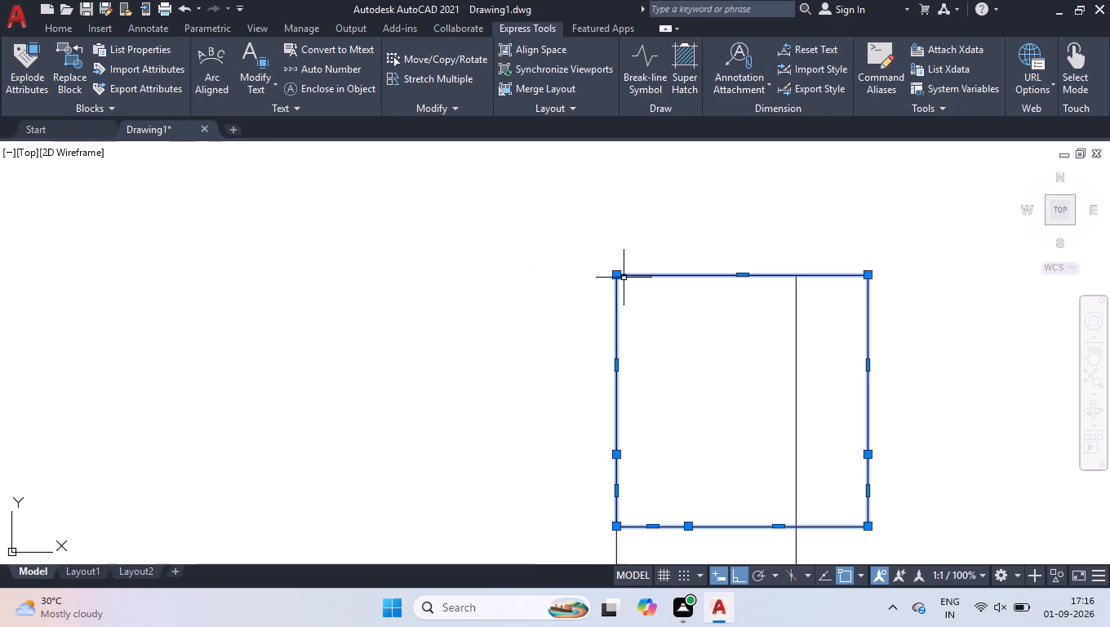
{"action": "scroll", "coordinate": [624, 291], "scroll_direction": "up", "scroll_amount": 10}
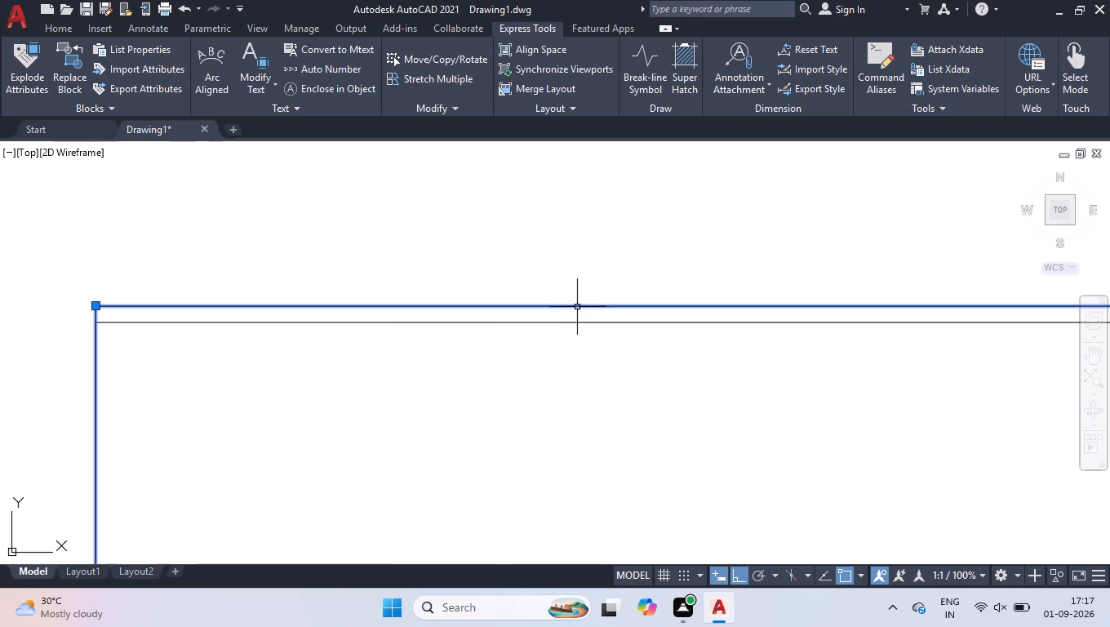
{"action": "scroll", "coordinate": [33, 298], "scroll_direction": "up", "scroll_amount": 2}
{"action": "key", "text": "m"}
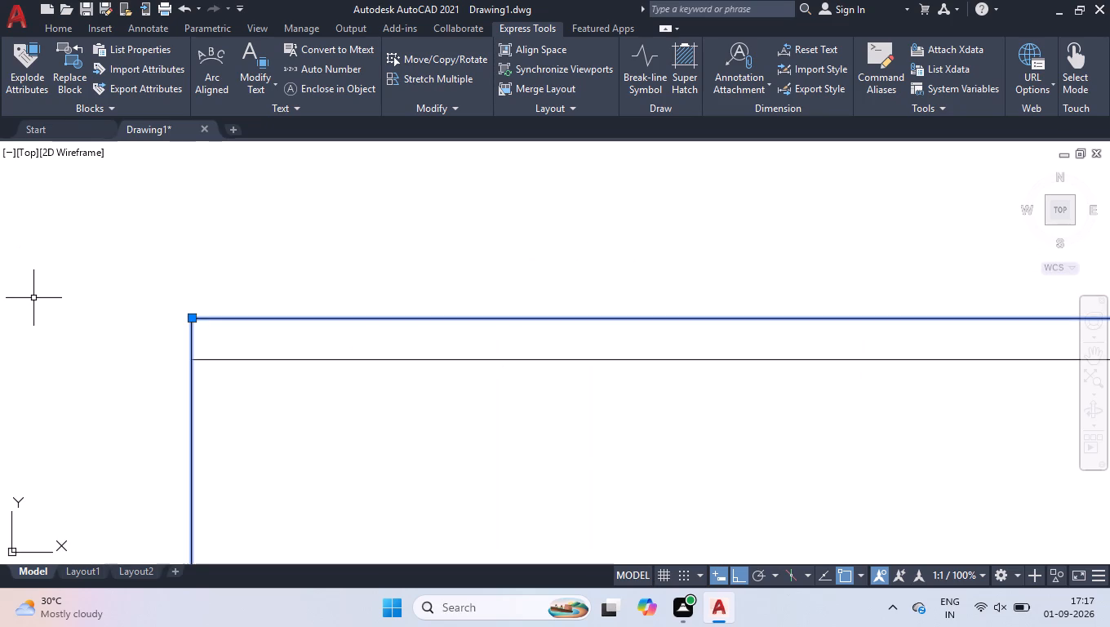
{"action": "type", "text": "ov"}
{"action": "key", "text": "Return"}
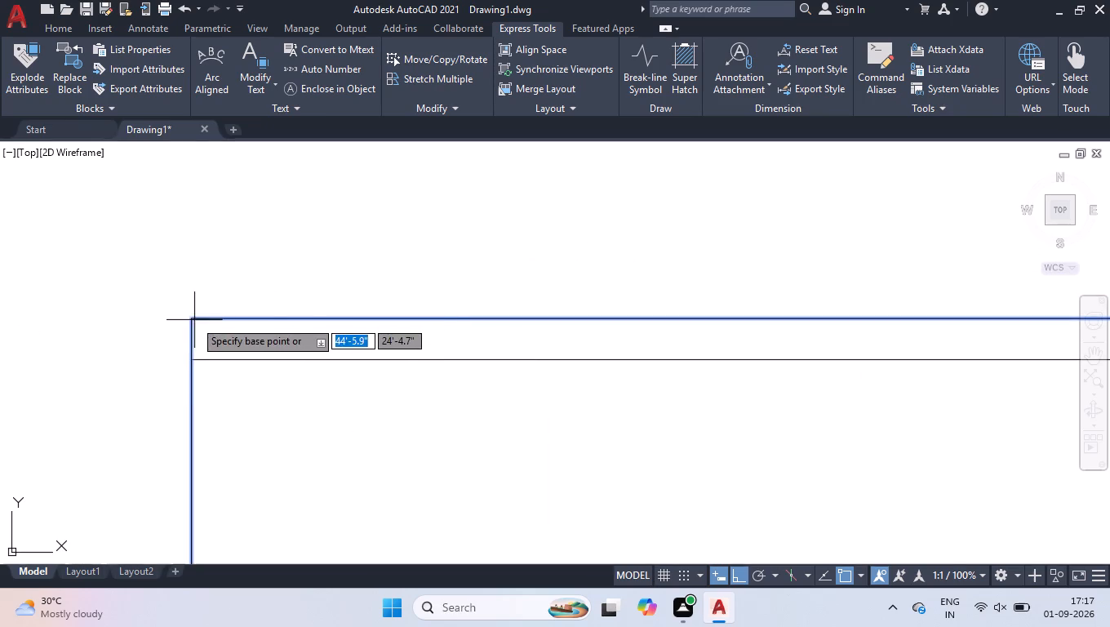
{"action": "left_click", "coordinate": [193, 320]}
{"action": "left_click", "coordinate": [194, 359]}
Check the moved column's edges against the staircase's right wall, and return to the full plan in top view.
{"action": "scroll", "coordinate": [236, 291], "scroll_direction": "down", "scroll_amount": 4}
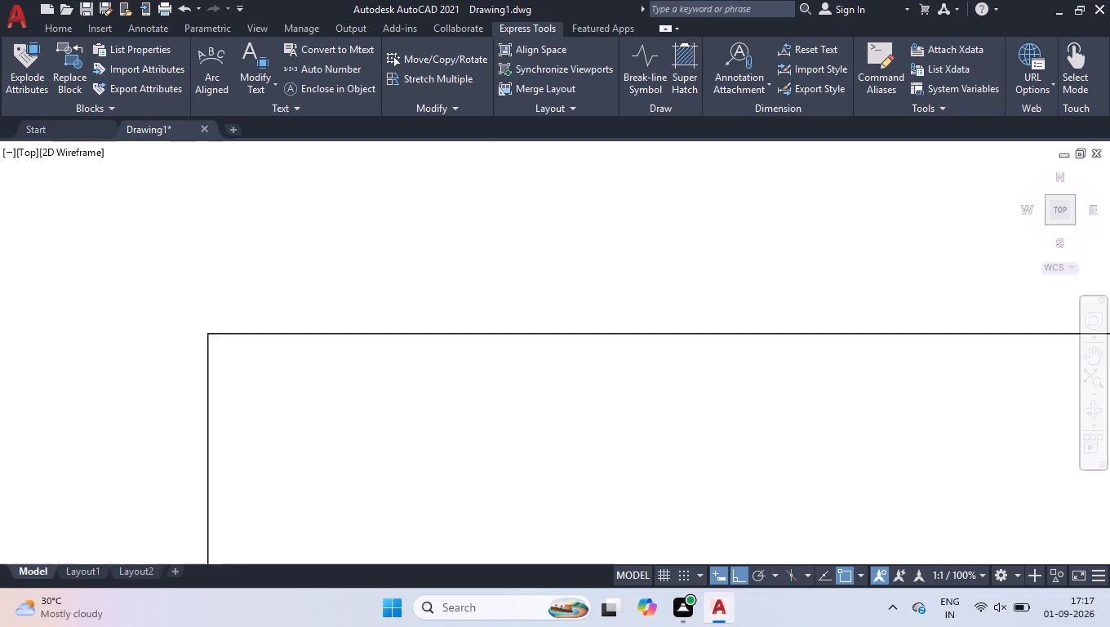
{"action": "scroll", "coordinate": [273, 307], "scroll_direction": "down", "scroll_amount": 5}
{"action": "scroll", "coordinate": [245, 381], "scroll_direction": "up", "scroll_amount": 4}
{"action": "scroll", "coordinate": [391, 367], "scroll_direction": "up", "scroll_amount": 3}
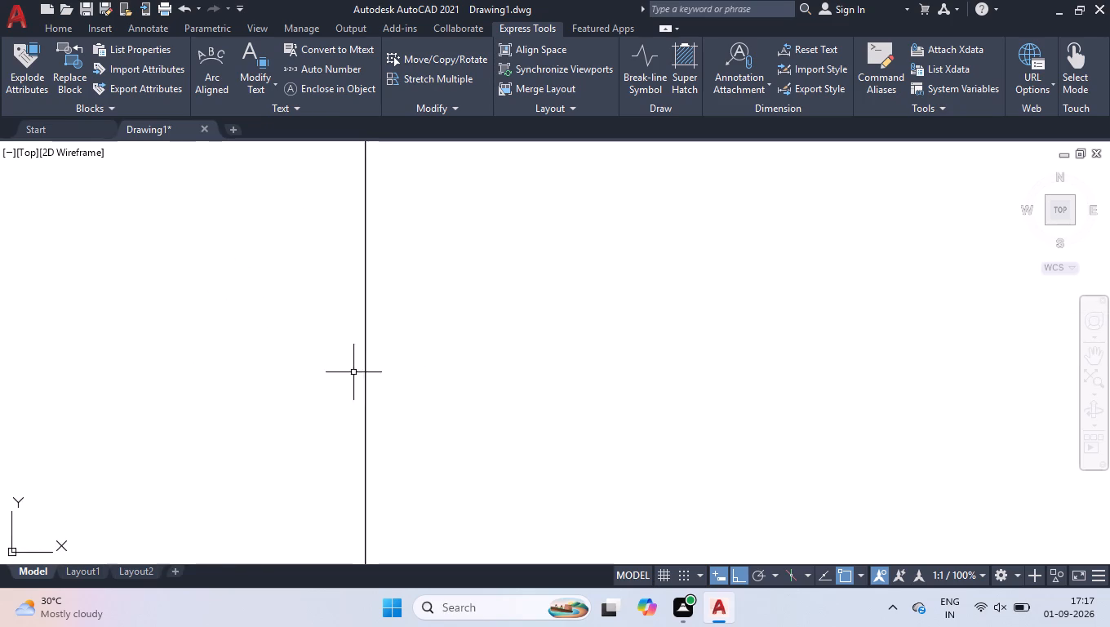
{"action": "scroll", "coordinate": [353, 369], "scroll_direction": "up", "scroll_amount": 14}
{"action": "scroll", "coordinate": [384, 335], "scroll_direction": "down", "scroll_amount": 6}
{"action": "left_click", "coordinate": [1057, 204]}
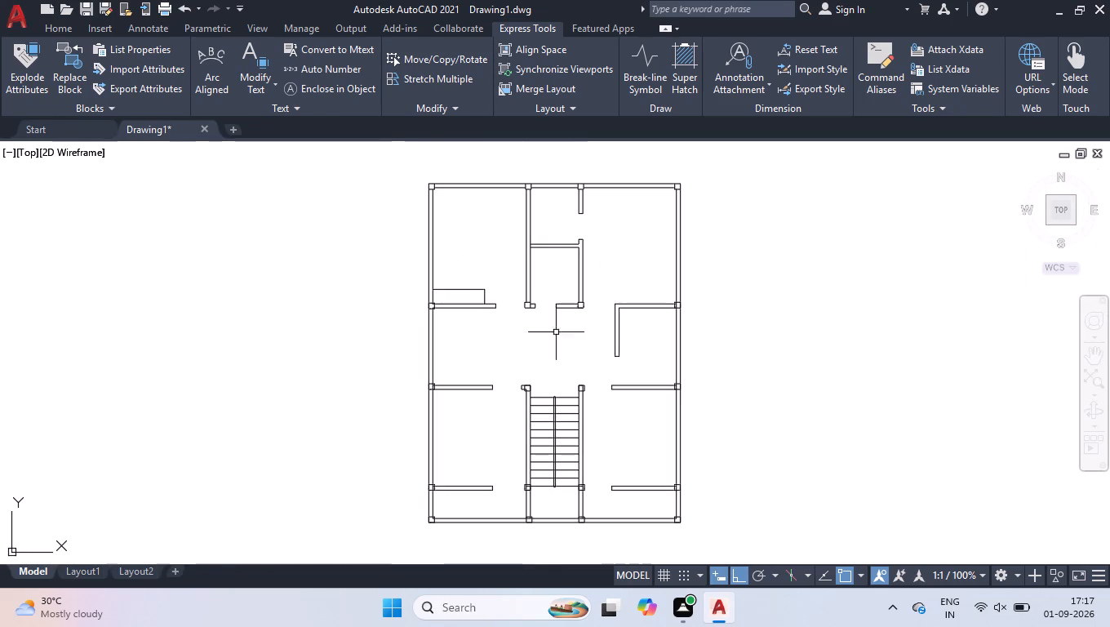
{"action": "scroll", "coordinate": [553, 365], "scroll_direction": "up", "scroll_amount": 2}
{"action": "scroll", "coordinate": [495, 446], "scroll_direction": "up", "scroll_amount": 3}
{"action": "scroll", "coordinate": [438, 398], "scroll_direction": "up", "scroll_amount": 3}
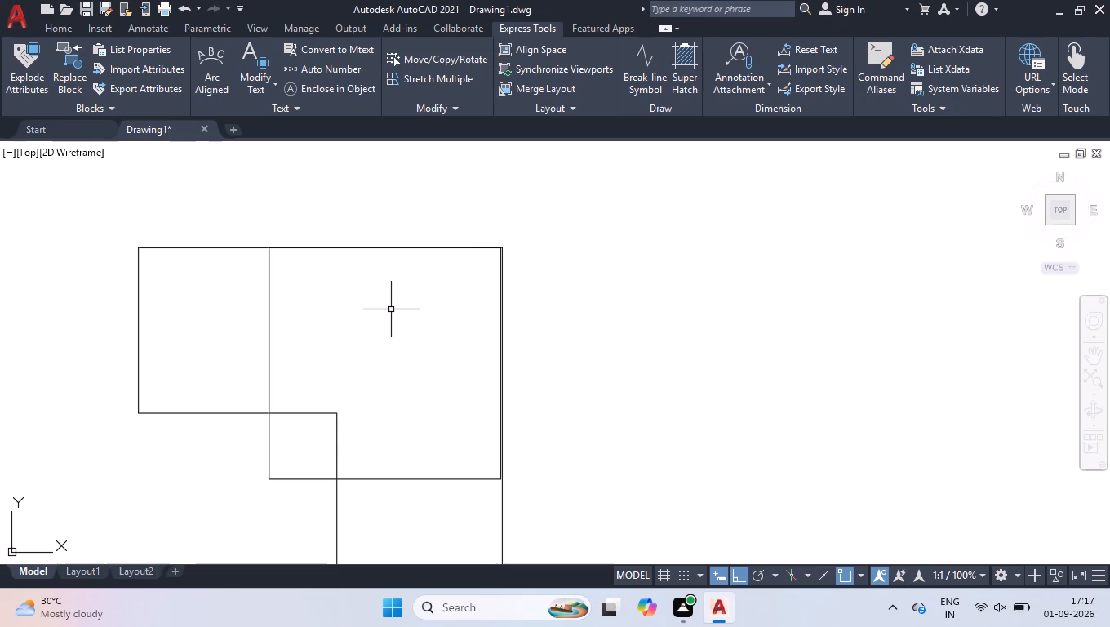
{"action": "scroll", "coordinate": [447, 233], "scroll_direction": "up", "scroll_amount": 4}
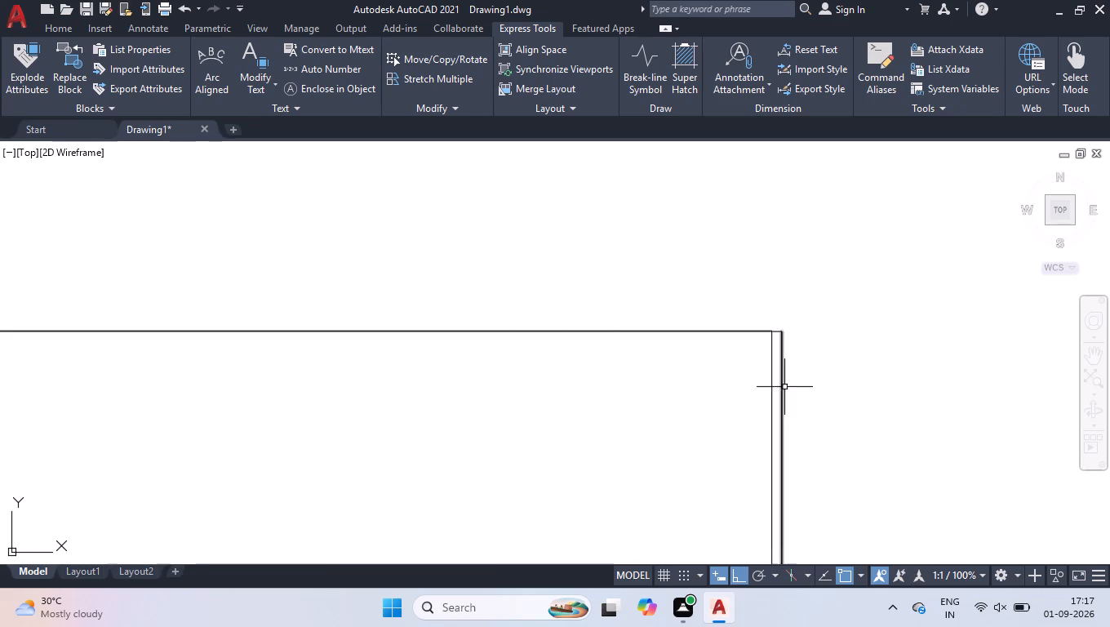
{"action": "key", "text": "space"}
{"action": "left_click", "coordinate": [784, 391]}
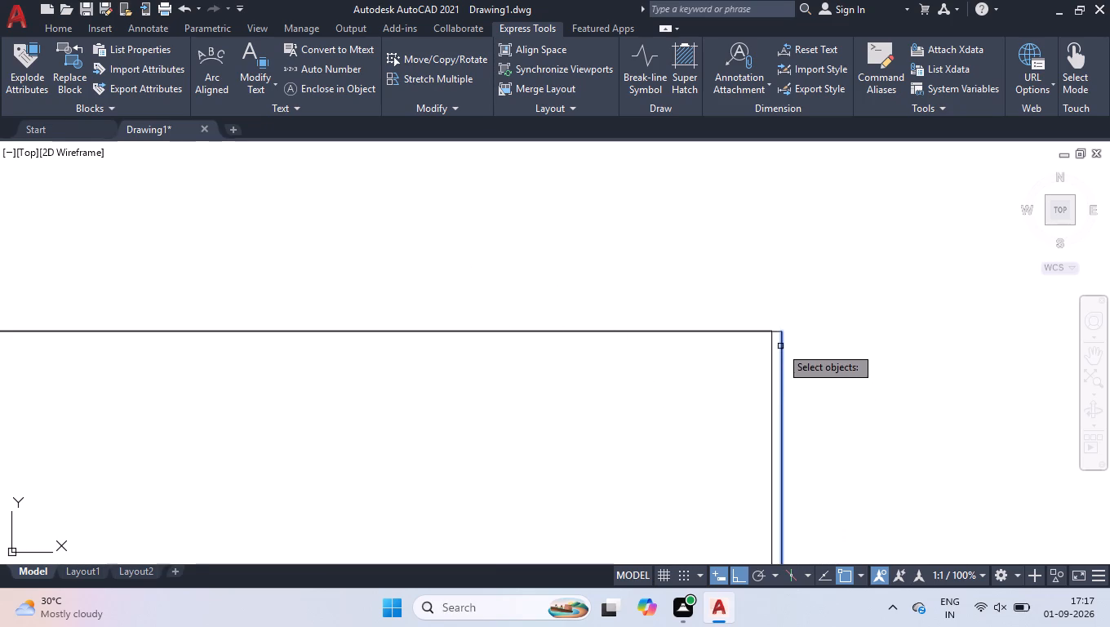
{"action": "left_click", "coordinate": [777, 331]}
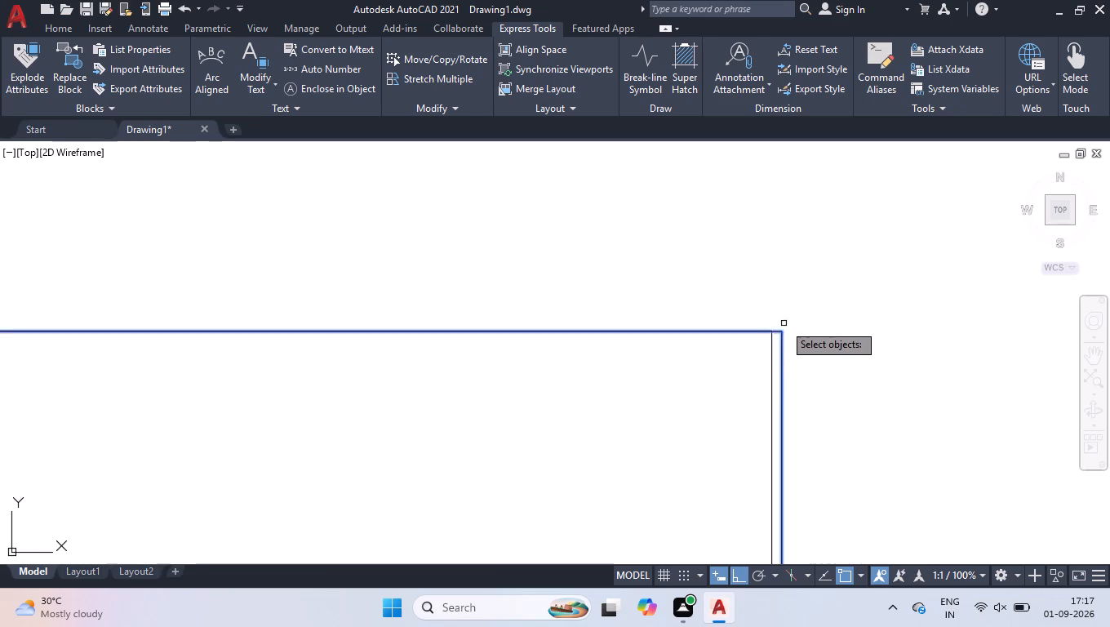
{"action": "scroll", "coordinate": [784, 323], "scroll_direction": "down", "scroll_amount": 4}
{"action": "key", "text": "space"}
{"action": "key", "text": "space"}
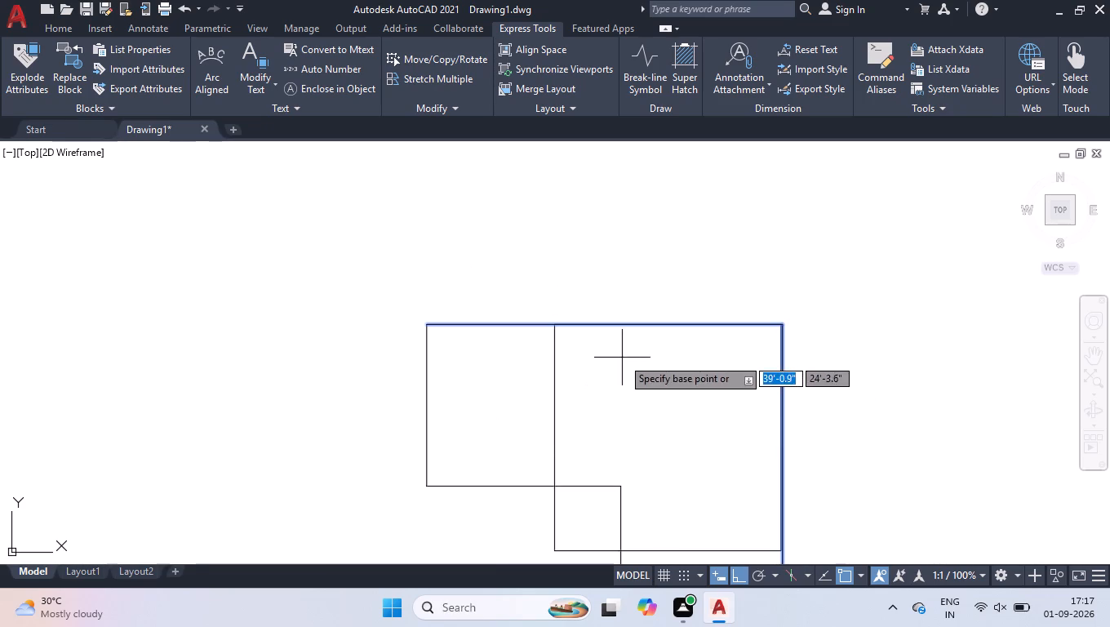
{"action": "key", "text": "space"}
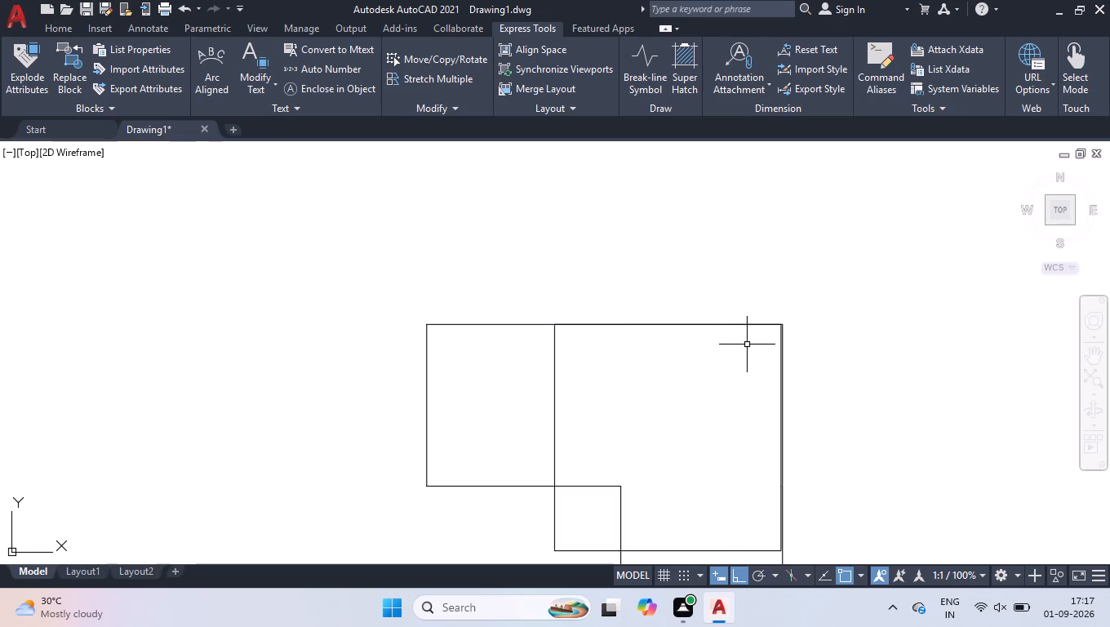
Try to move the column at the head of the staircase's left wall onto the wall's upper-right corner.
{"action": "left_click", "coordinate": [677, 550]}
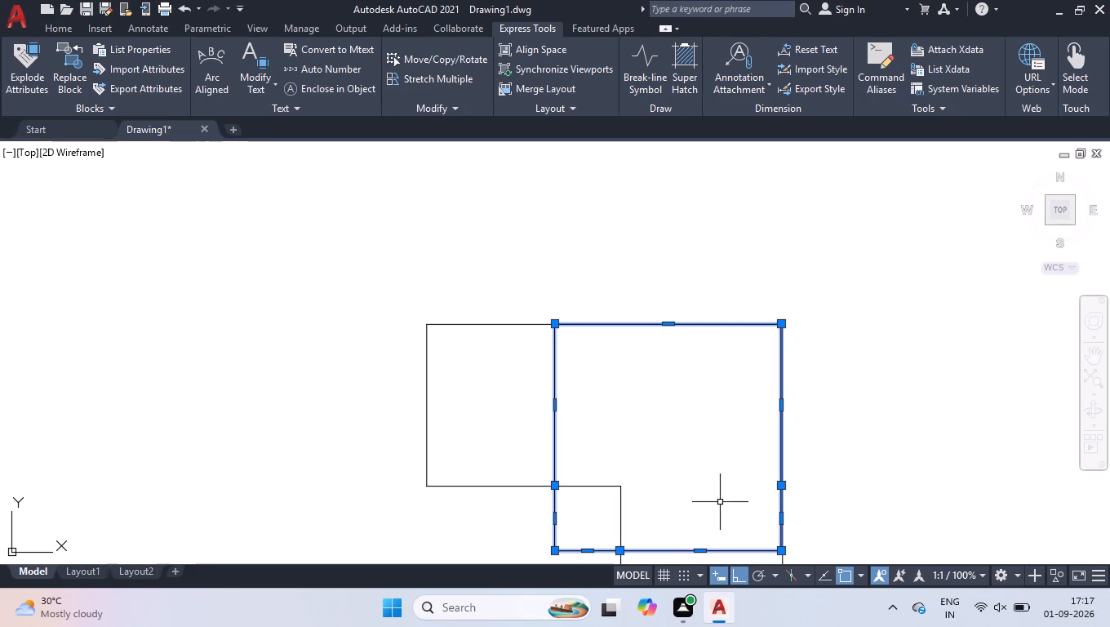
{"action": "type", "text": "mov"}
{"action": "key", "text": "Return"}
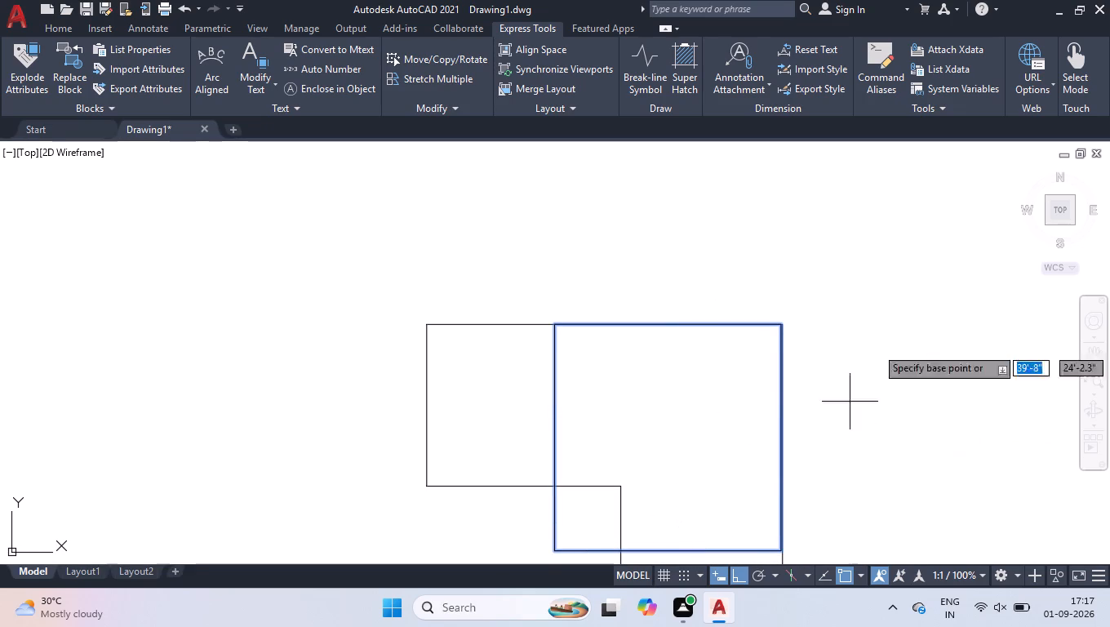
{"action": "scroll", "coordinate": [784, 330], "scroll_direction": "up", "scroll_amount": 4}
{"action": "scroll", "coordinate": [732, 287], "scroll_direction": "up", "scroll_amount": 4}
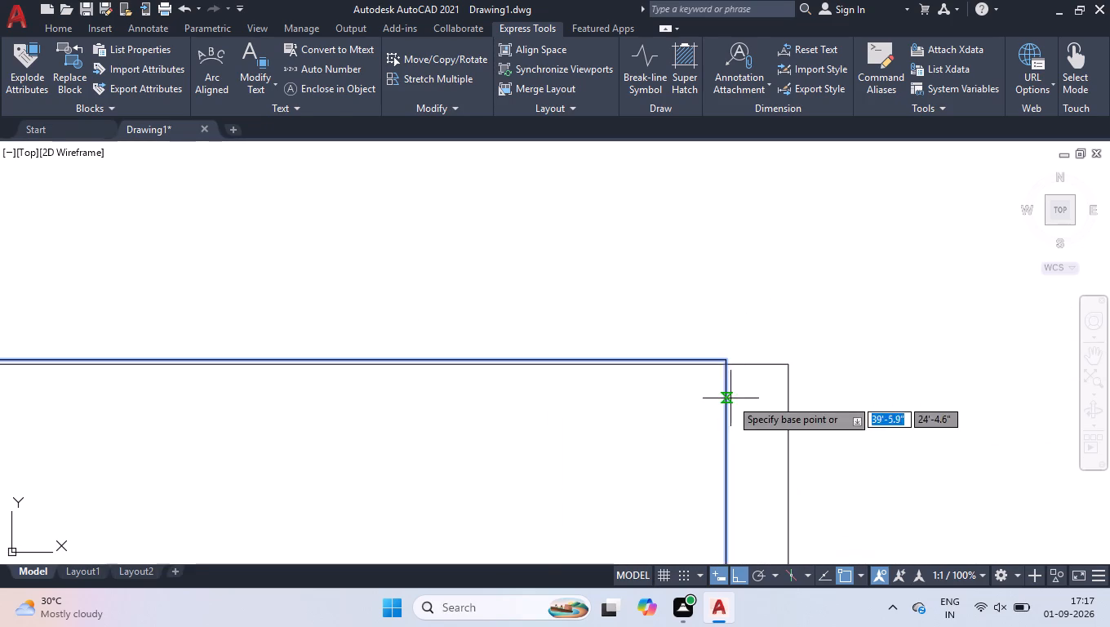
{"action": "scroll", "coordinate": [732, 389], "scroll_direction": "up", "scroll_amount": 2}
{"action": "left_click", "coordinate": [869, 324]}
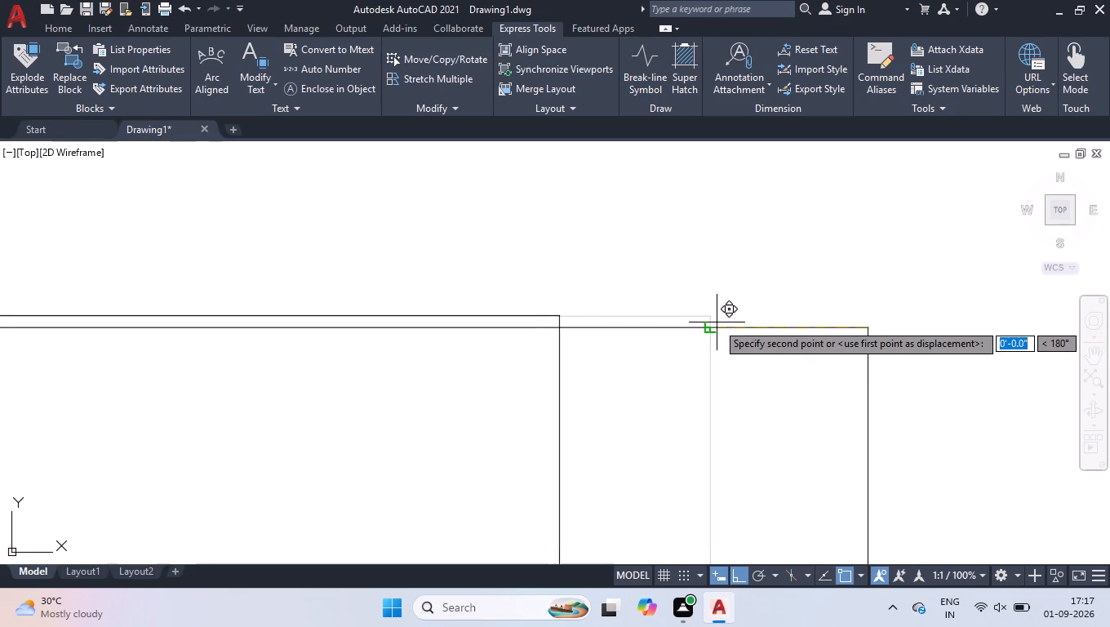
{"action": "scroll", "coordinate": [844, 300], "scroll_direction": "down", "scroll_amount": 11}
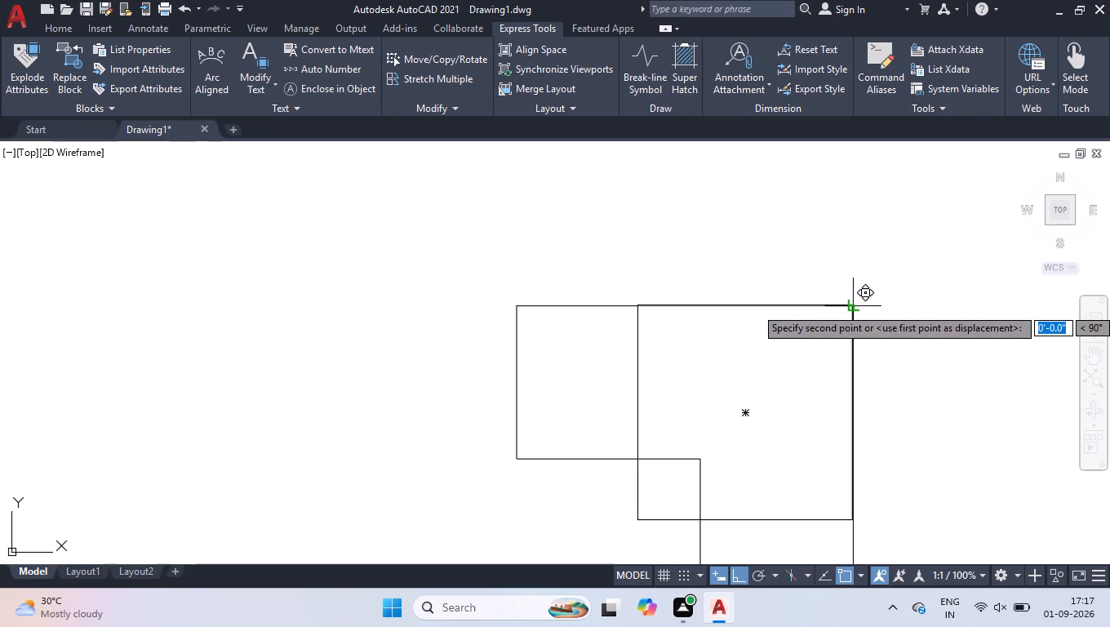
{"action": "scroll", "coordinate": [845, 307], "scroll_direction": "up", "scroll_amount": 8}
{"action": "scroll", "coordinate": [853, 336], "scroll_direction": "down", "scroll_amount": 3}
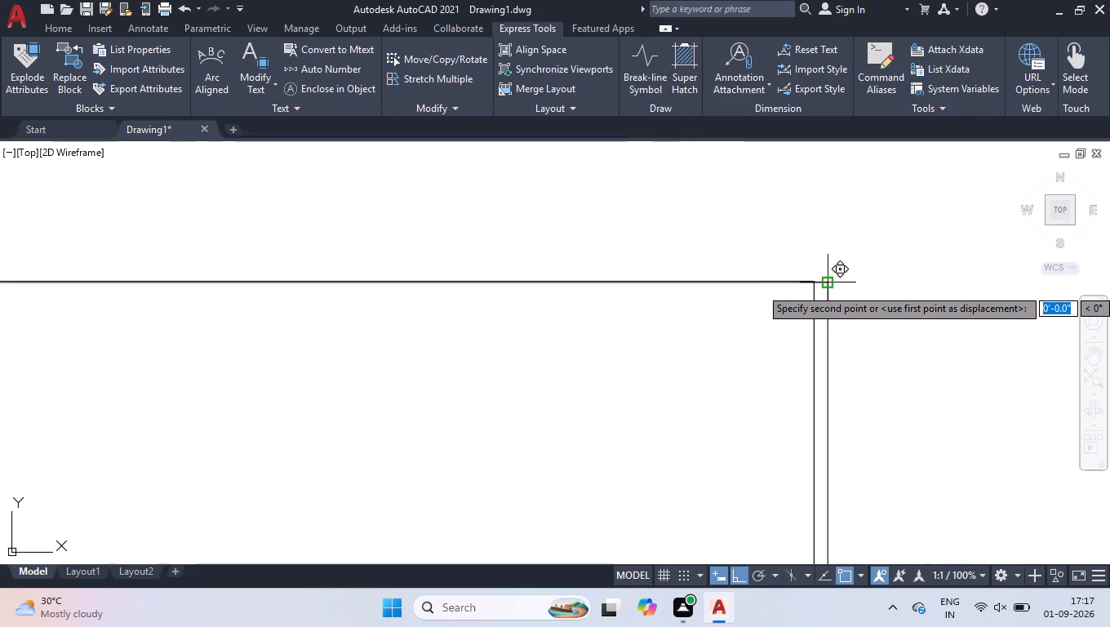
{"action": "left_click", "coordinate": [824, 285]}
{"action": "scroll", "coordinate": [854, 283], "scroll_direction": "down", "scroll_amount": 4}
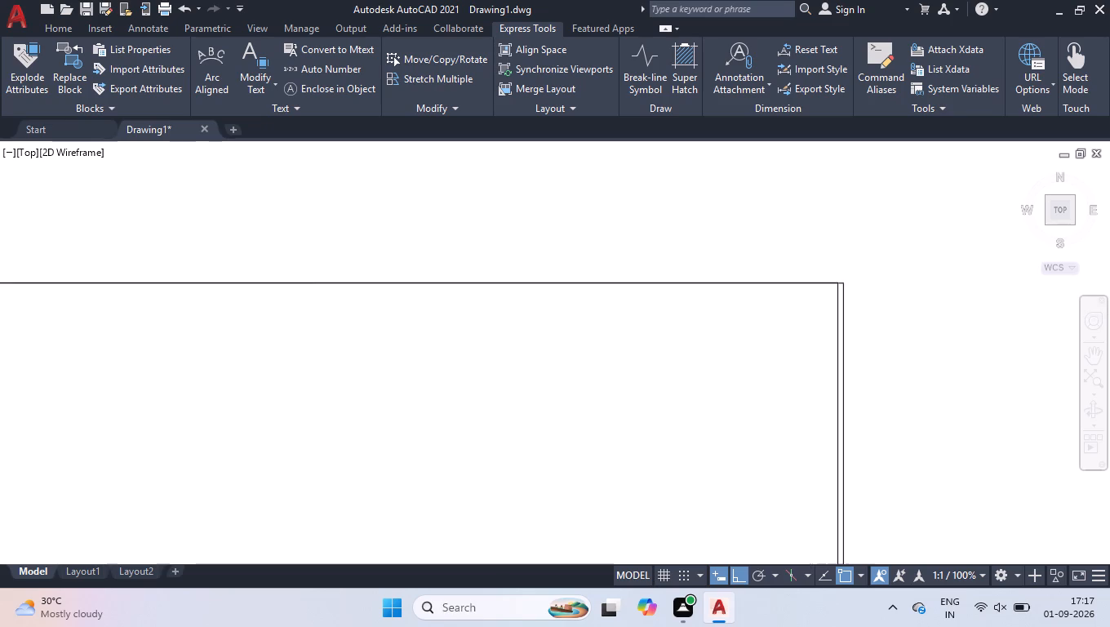
Move the column at the head of the staircase's left wall from its upper-right corner to the wall's upper-right corner.
{"action": "scroll", "coordinate": [827, 331], "scroll_direction": "up", "scroll_amount": 2}
{"action": "key", "text": "space"}
{"action": "left_click", "coordinate": [861, 273]}
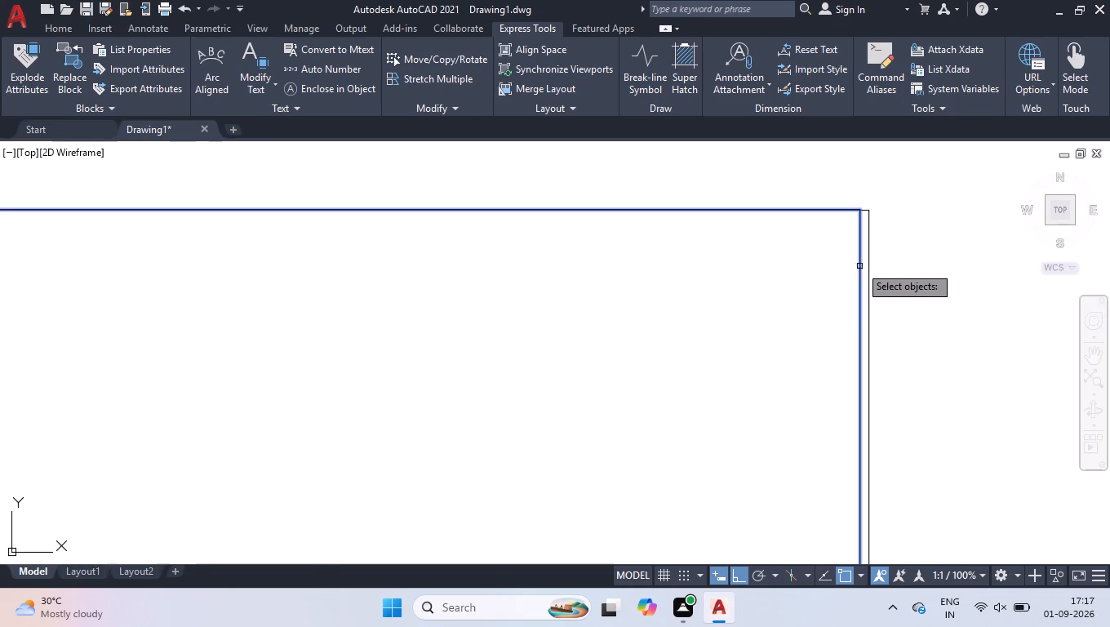
{"action": "scroll", "coordinate": [851, 233], "scroll_direction": "up", "scroll_amount": 3}
{"action": "scroll", "coordinate": [877, 336], "scroll_direction": "down", "scroll_amount": 1}
{"action": "scroll", "coordinate": [878, 206], "scroll_direction": "up", "scroll_amount": 3}
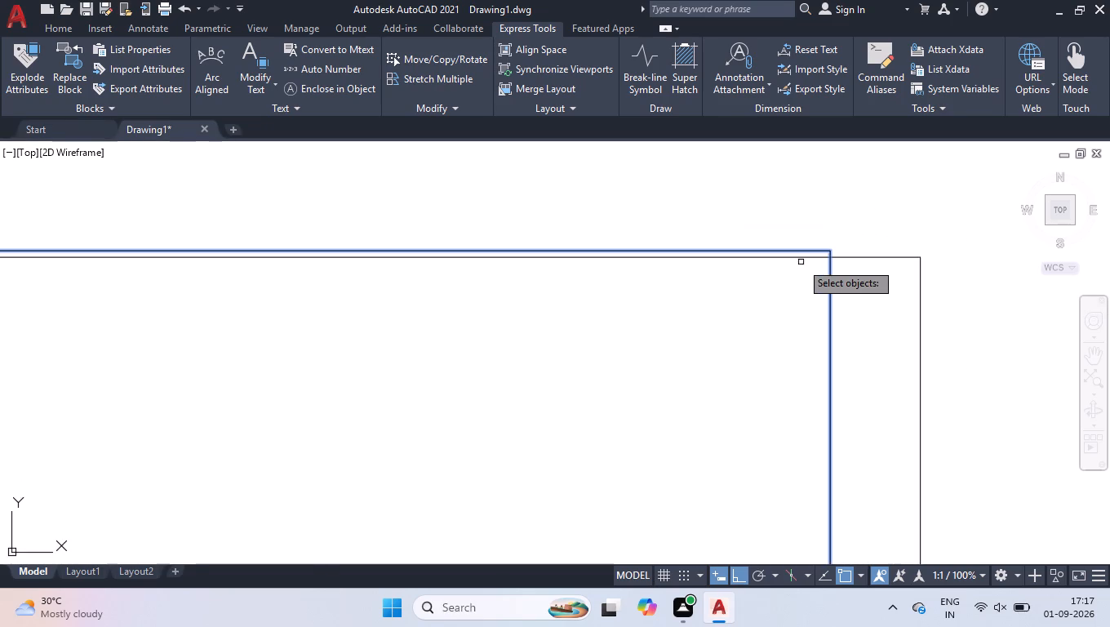
{"action": "scroll", "coordinate": [801, 262], "scroll_direction": "up", "scroll_amount": 3}
{"action": "key", "text": "space"}
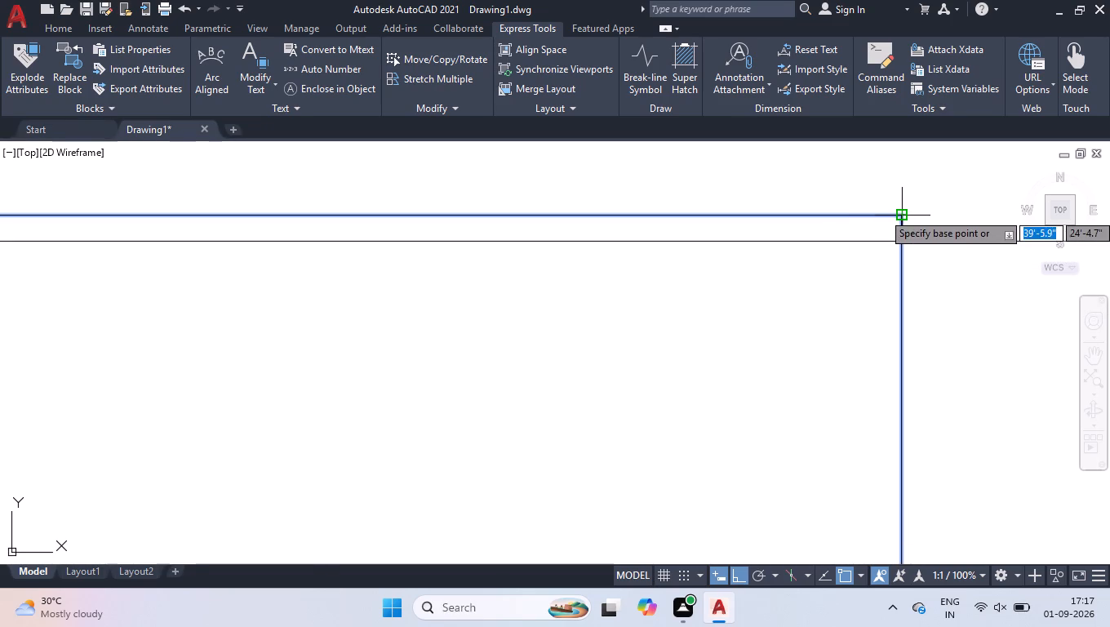
{"action": "left_click", "coordinate": [897, 213]}
{"action": "scroll", "coordinate": [832, 247], "scroll_direction": "down", "scroll_amount": 3}
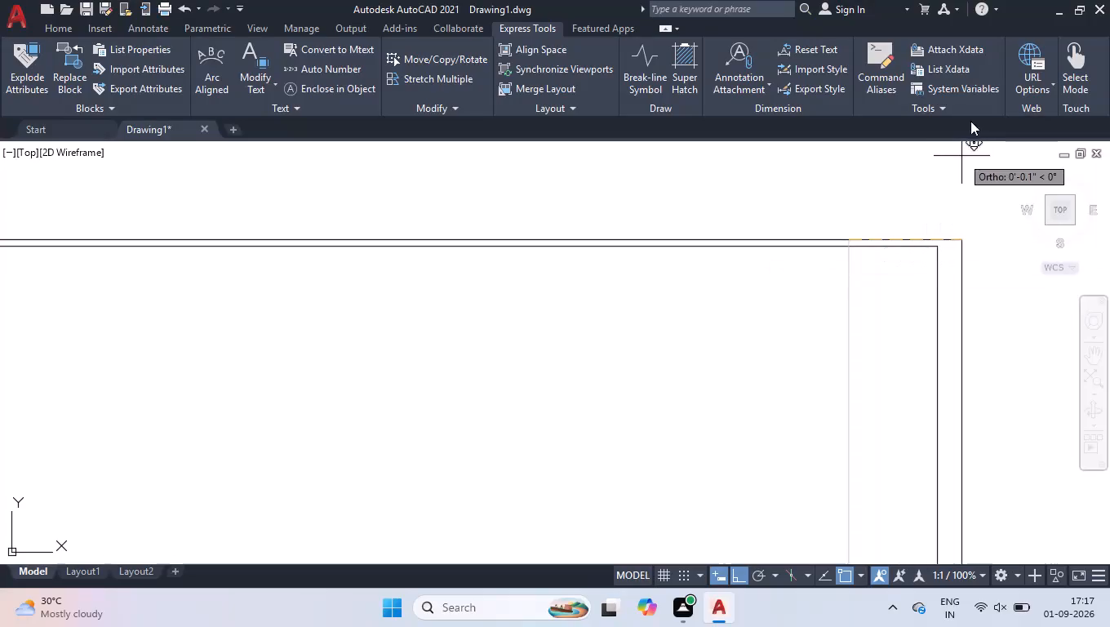
{"action": "scroll", "coordinate": [935, 262], "scroll_direction": "up", "scroll_amount": 3}
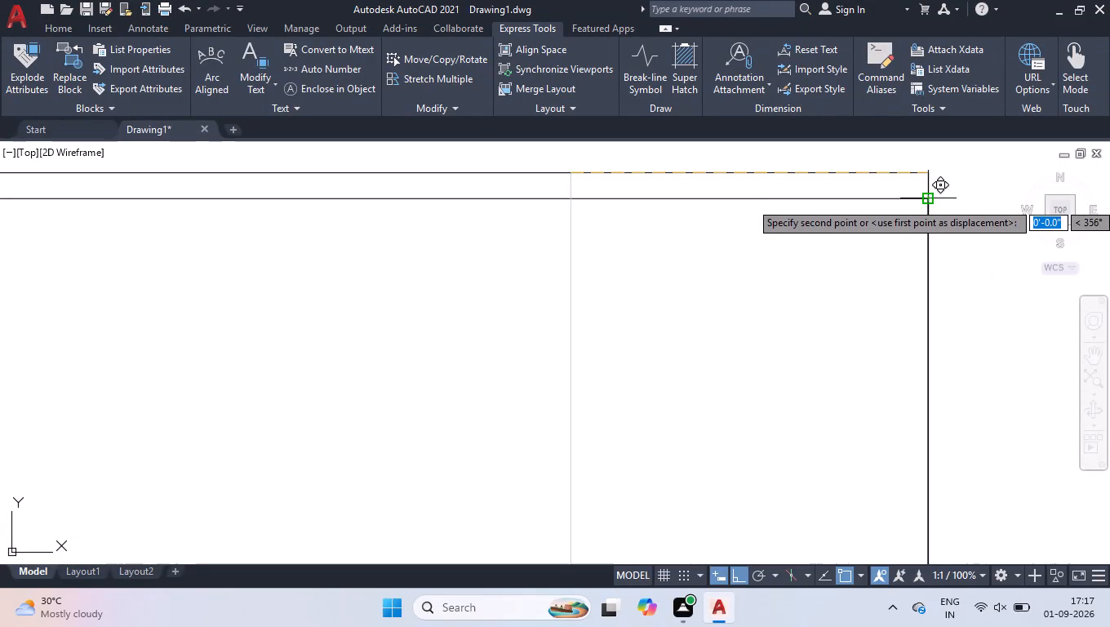
{"action": "left_click", "coordinate": [925, 205]}
Check the moved column's upper-right corner against the end of the staircase's left wall.
{"action": "scroll", "coordinate": [958, 262], "scroll_direction": "down", "scroll_amount": 8}
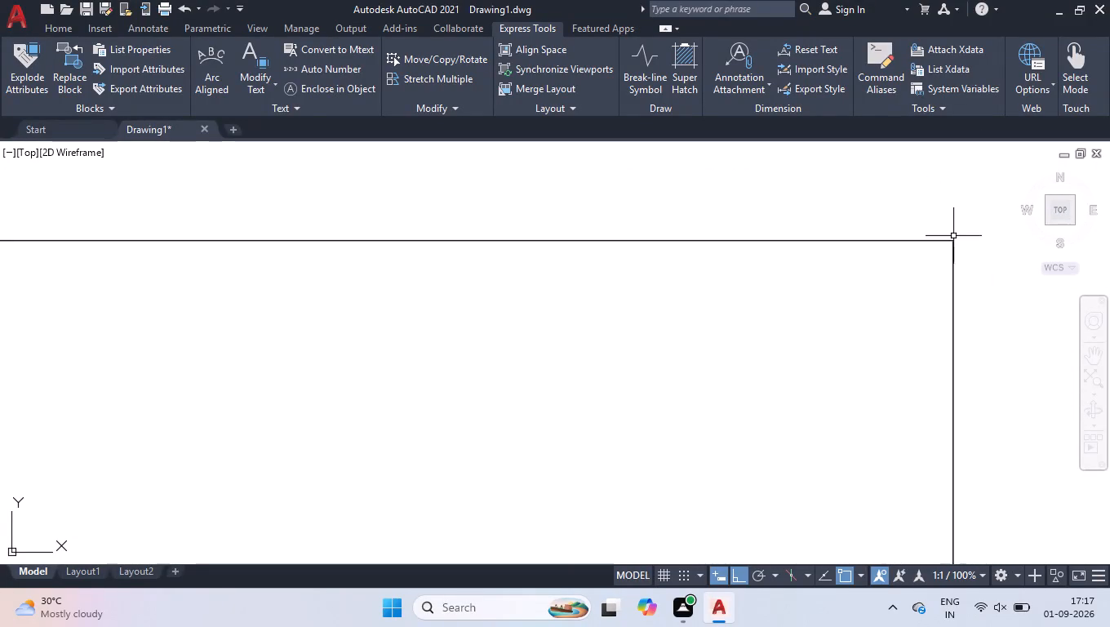
{"action": "scroll", "coordinate": [956, 323], "scroll_direction": "up", "scroll_amount": 4}
{"action": "scroll", "coordinate": [874, 354], "scroll_direction": "up", "scroll_amount": 3}
{"action": "scroll", "coordinate": [943, 340], "scroll_direction": "up", "scroll_amount": 3}
{"action": "scroll", "coordinate": [1052, 349], "scroll_direction": "up", "scroll_amount": 2}
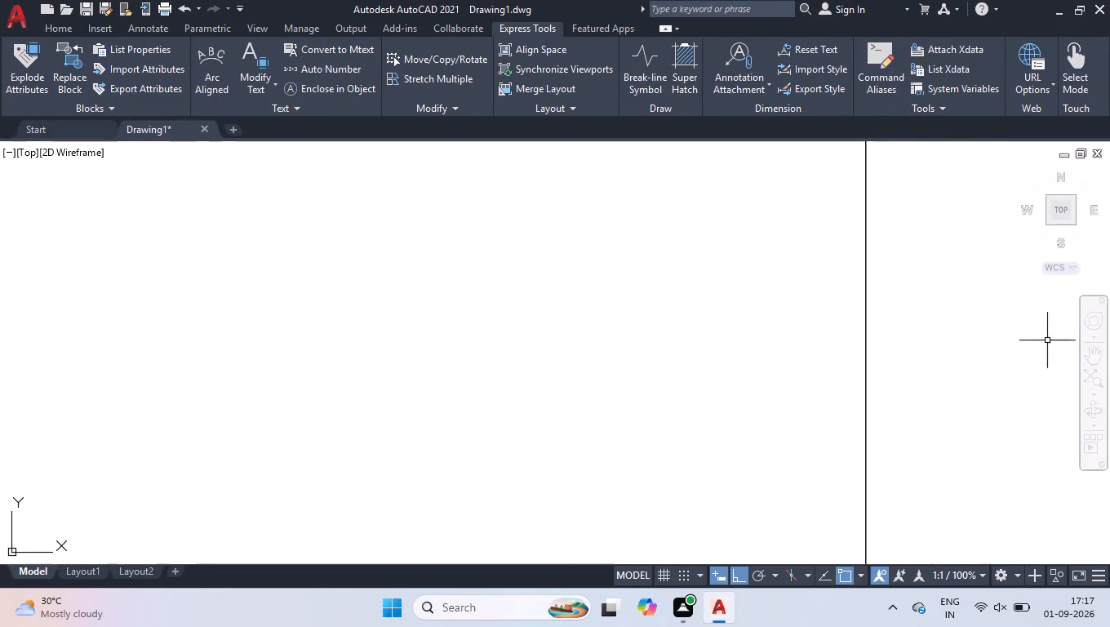
{"action": "scroll", "coordinate": [882, 354], "scroll_direction": "up", "scroll_amount": 4}
{"action": "scroll", "coordinate": [753, 336], "scroll_direction": "down", "scroll_amount": 20}
{"action": "scroll", "coordinate": [753, 336], "scroll_direction": "down", "scroll_amount": 3}
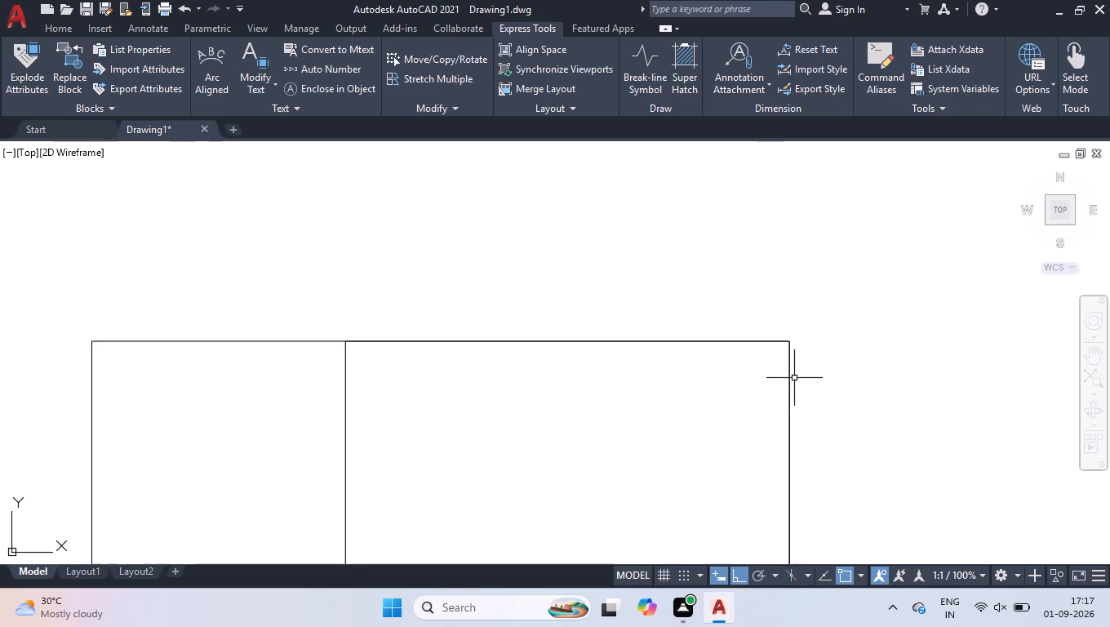
Move the column on the left outer wall, level with the head of the staircase, down by 1".
{"action": "scroll", "coordinate": [795, 369], "scroll_direction": "down", "scroll_amount": 6}
{"action": "scroll", "coordinate": [357, 337], "scroll_direction": "up", "scroll_amount": 3}
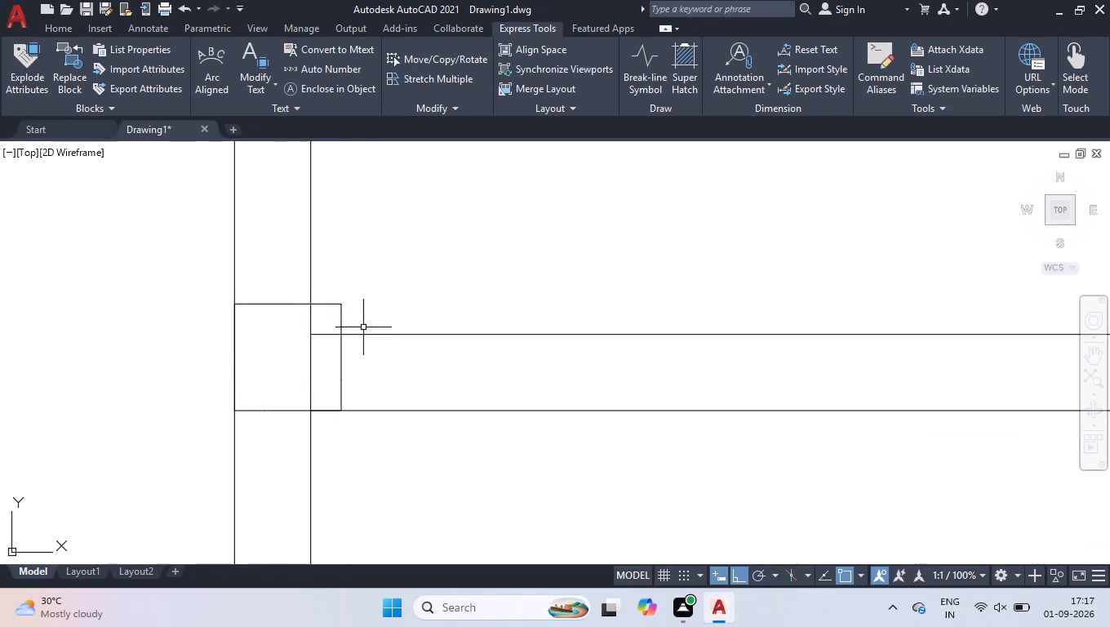
{"action": "scroll", "coordinate": [268, 394], "scroll_direction": "up", "scroll_amount": 2}
{"action": "key", "text": "space"}
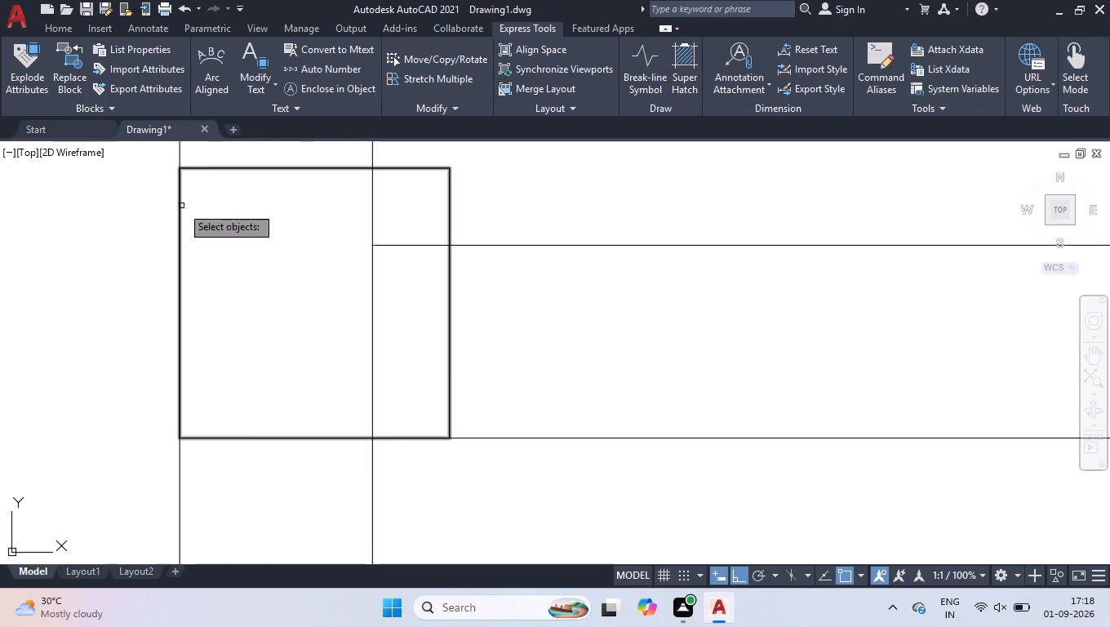
{"action": "scroll", "coordinate": [175, 174], "scroll_direction": "up", "scroll_amount": 3}
{"action": "scroll", "coordinate": [272, 300], "scroll_direction": "down", "scroll_amount": 2}
{"action": "scroll", "coordinate": [422, 430], "scroll_direction": "down", "scroll_amount": 4}
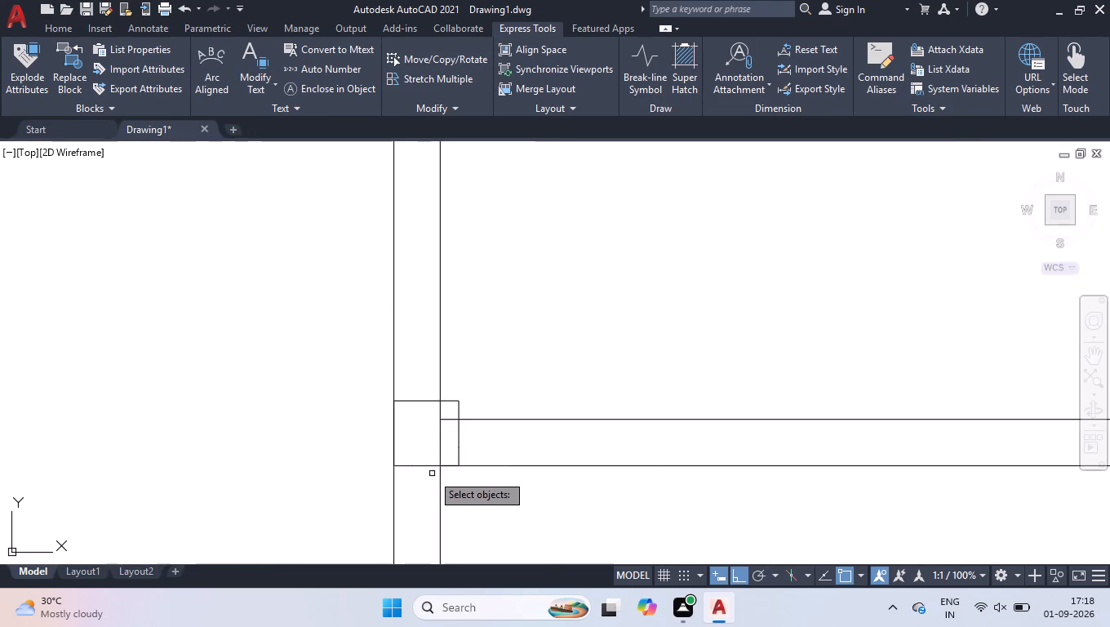
{"action": "left_click", "coordinate": [428, 465]}
{"action": "key", "text": "space"}
{"action": "left_click", "coordinate": [455, 403]}
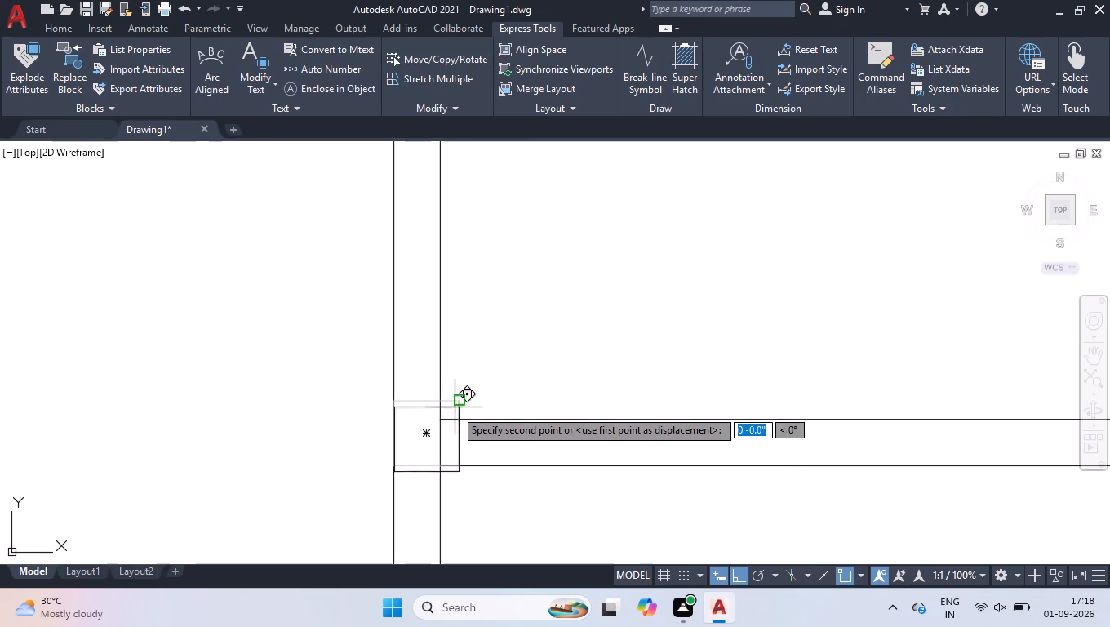
{"action": "key", "text": "1"}
{"action": "key", "text": "Return"}
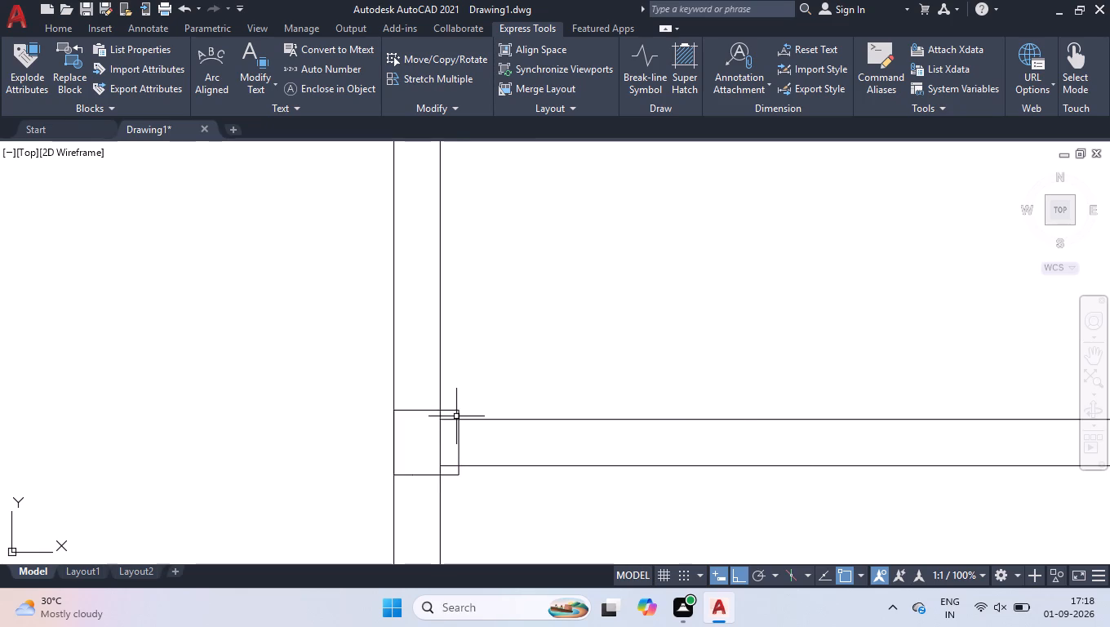
Move the column on the left outer wall, at the partition level with the foot of the staircase, down by 1".
{"action": "scroll", "coordinate": [466, 409], "scroll_direction": "down", "scroll_amount": 4}
{"action": "scroll", "coordinate": [486, 318], "scroll_direction": "down", "scroll_amount": 2}
{"action": "scroll", "coordinate": [498, 414], "scroll_direction": "up", "scroll_amount": 2}
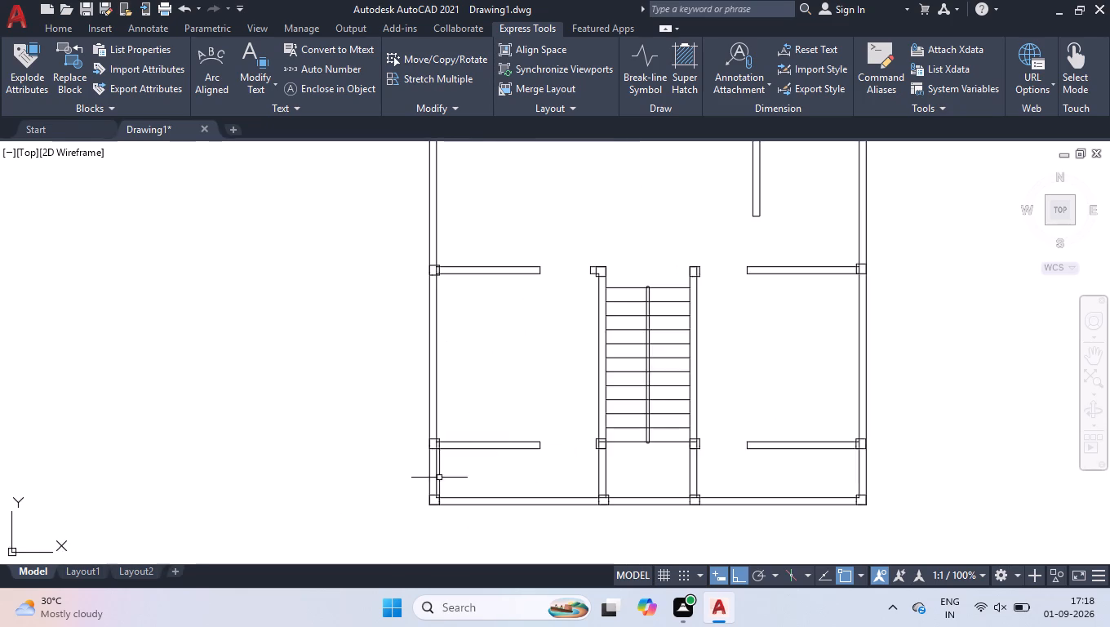
{"action": "scroll", "coordinate": [433, 482], "scroll_direction": "up", "scroll_amount": 3}
{"action": "scroll", "coordinate": [414, 384], "scroll_direction": "up", "scroll_amount": 1}
{"action": "scroll", "coordinate": [436, 299], "scroll_direction": "up", "scroll_amount": 3}
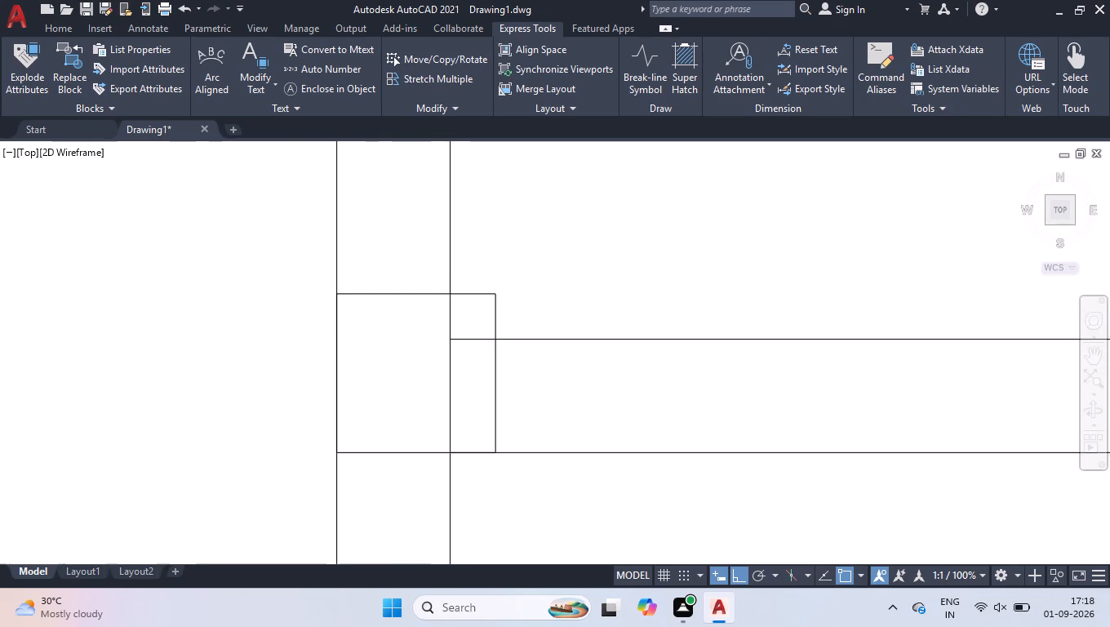
{"action": "key", "text": "space"}
{"action": "left_click", "coordinate": [433, 290]}
{"action": "key", "text": "space"}
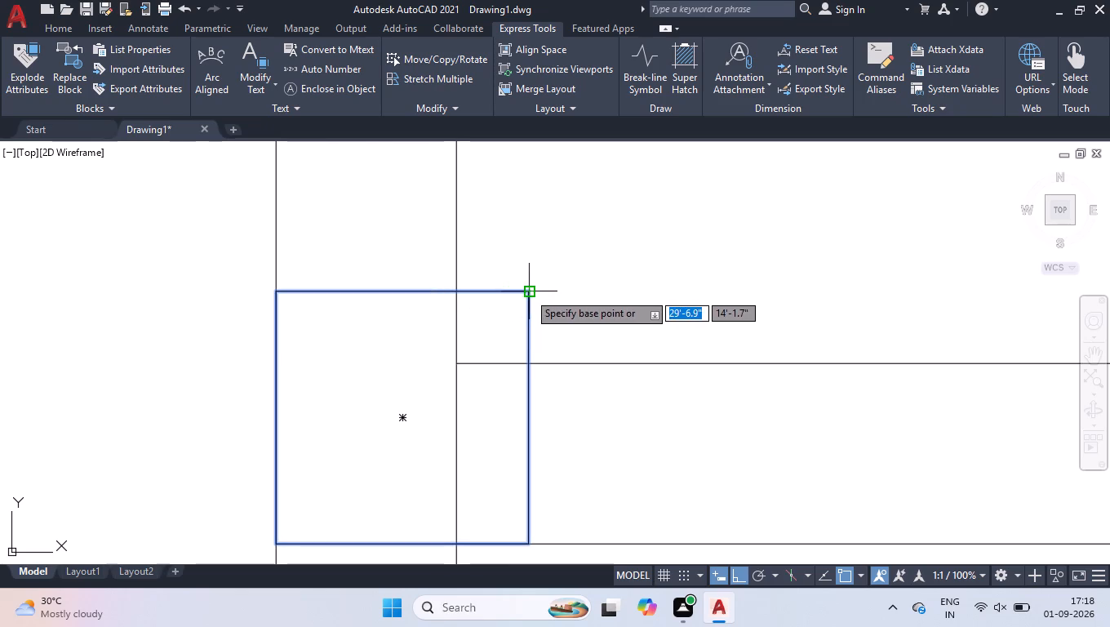
{"action": "left_click", "coordinate": [530, 292]}
{"action": "key", "text": "1"}
{"action": "key", "text": "Return"}
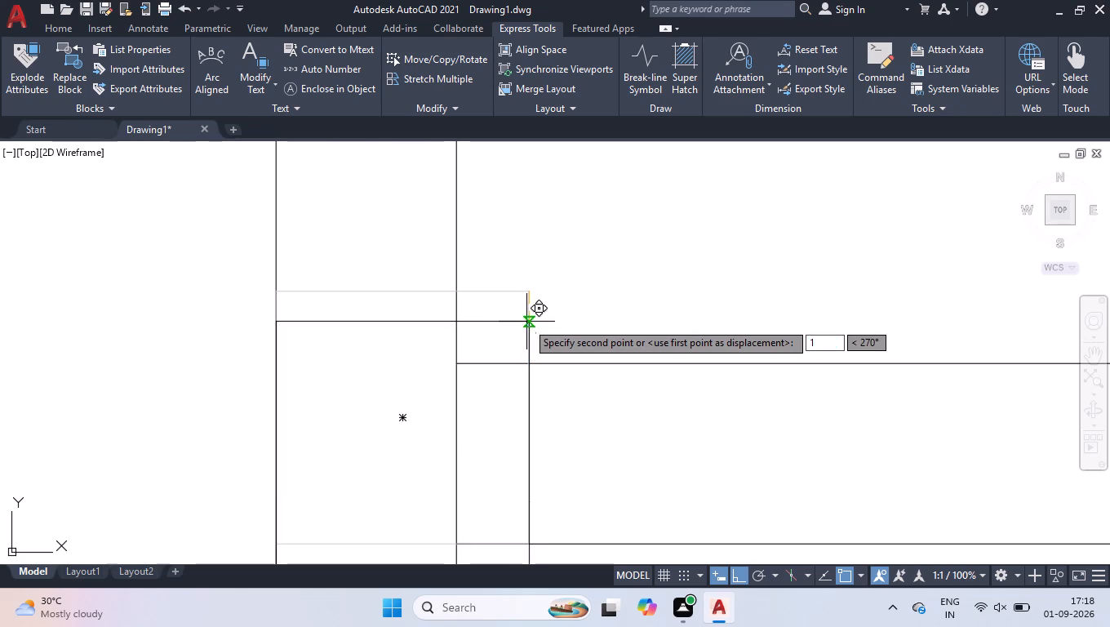
Move the column on the right outer wall, level with the staircase foot, from its lower-right corner onto the wall's outer face.
{"action": "scroll", "coordinate": [547, 315], "scroll_direction": "down", "scroll_amount": 7}
{"action": "scroll", "coordinate": [706, 323], "scroll_direction": "up", "scroll_amount": 2}
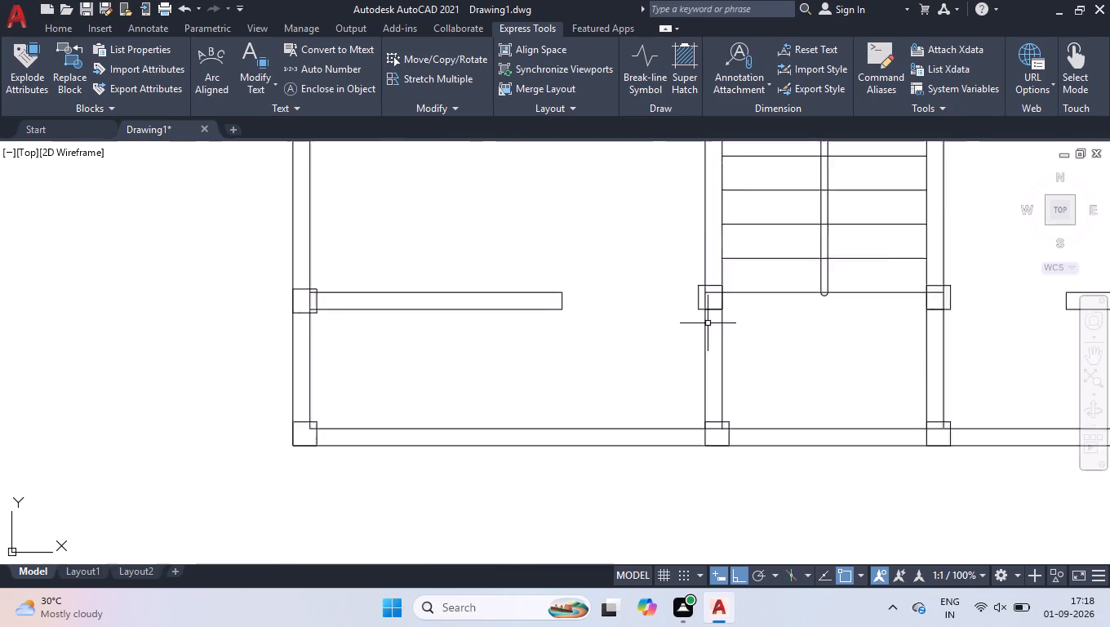
{"action": "scroll", "coordinate": [708, 323], "scroll_direction": "up", "scroll_amount": 1}
{"action": "scroll", "coordinate": [648, 308], "scroll_direction": "down", "scroll_amount": 2}
{"action": "scroll", "coordinate": [843, 330], "scroll_direction": "down", "scroll_amount": 2}
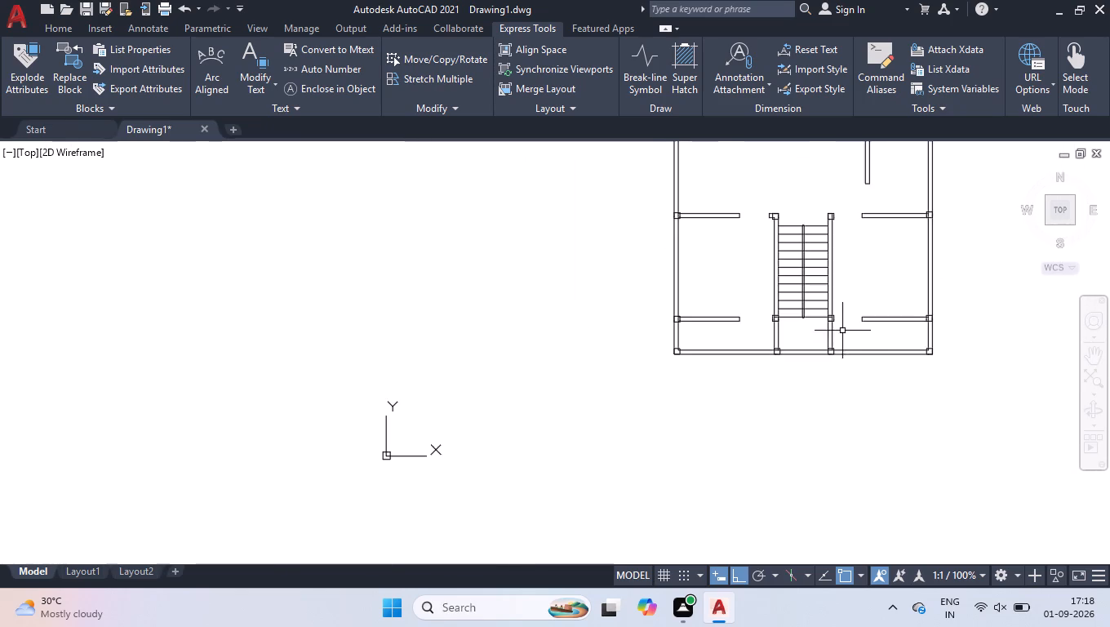
{"action": "scroll", "coordinate": [912, 313], "scroll_direction": "up", "scroll_amount": 5}
{"action": "scroll", "coordinate": [977, 327], "scroll_direction": "up", "scroll_amount": 2}
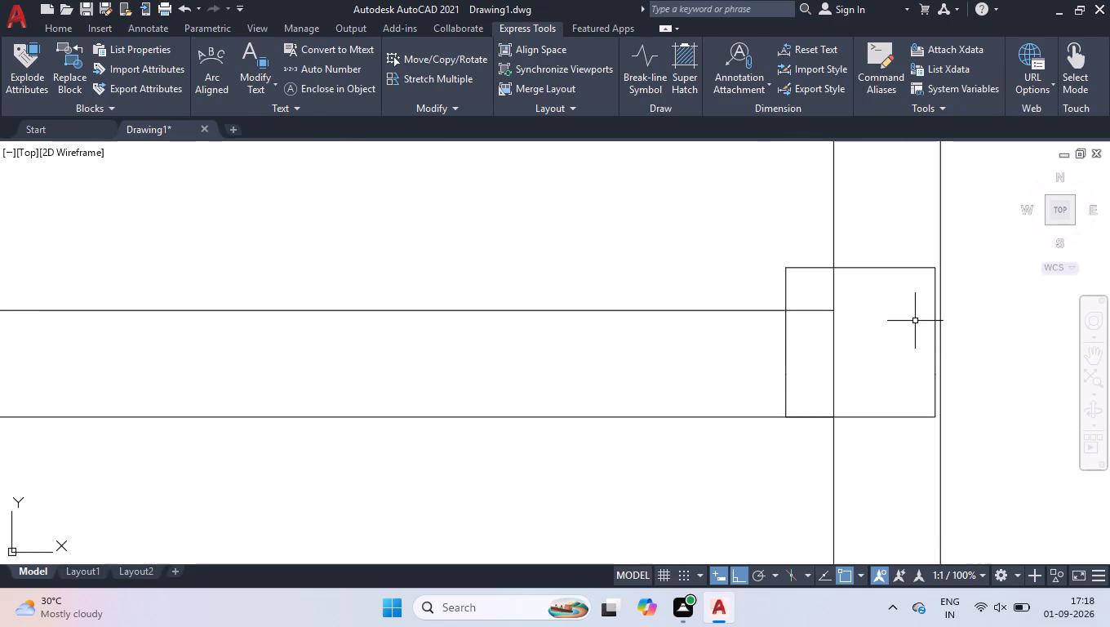
{"action": "scroll", "coordinate": [915, 319], "scroll_direction": "up", "scroll_amount": 1}
{"action": "key", "text": "space"}
{"action": "left_click", "coordinate": [942, 345]}
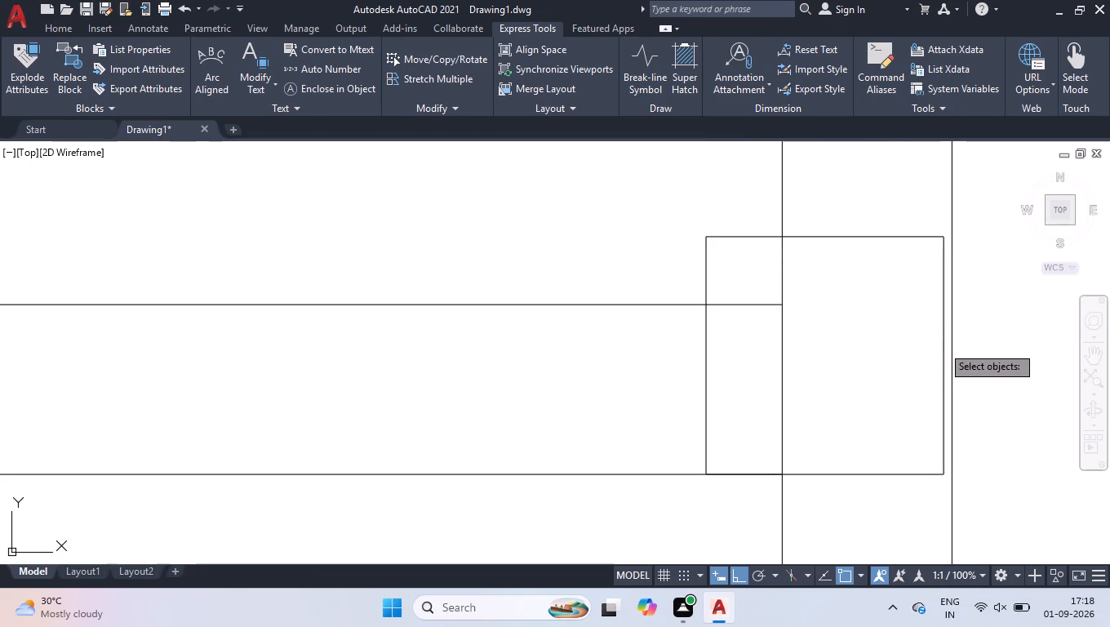
{"action": "scroll", "coordinate": [941, 449], "scroll_direction": "up", "scroll_amount": 3}
{"action": "scroll", "coordinate": [939, 432], "scroll_direction": "down", "scroll_amount": 1}
{"action": "scroll", "coordinate": [951, 527], "scroll_direction": "up", "scroll_amount": 3}
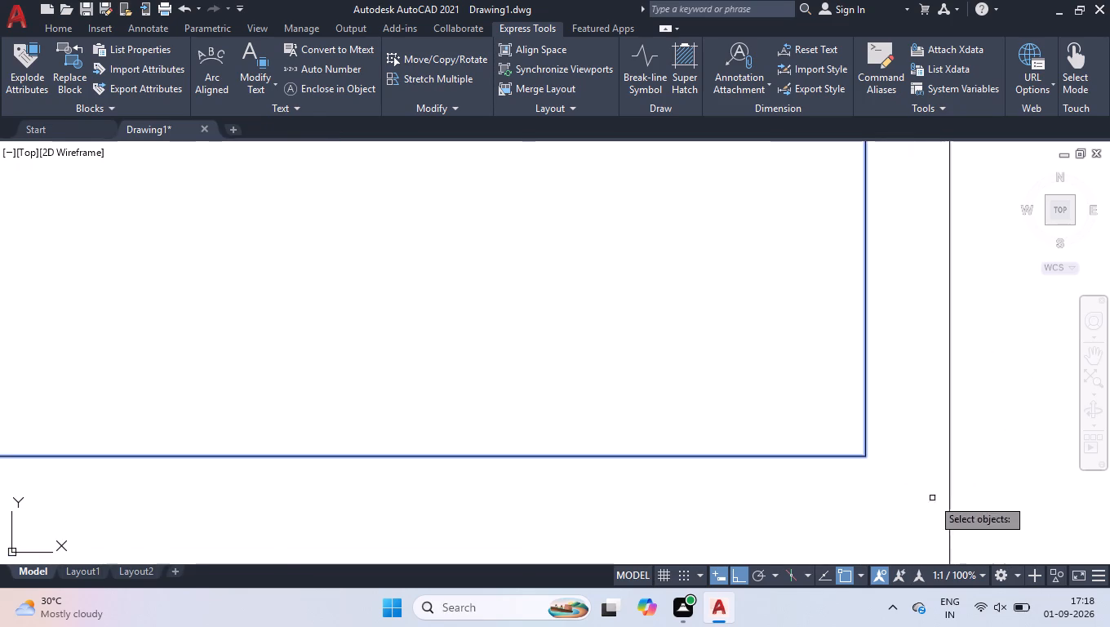
{"action": "scroll", "coordinate": [872, 460], "scroll_direction": "up", "scroll_amount": 2}
{"action": "key", "text": "space"}
{"action": "left_click", "coordinate": [846, 455]}
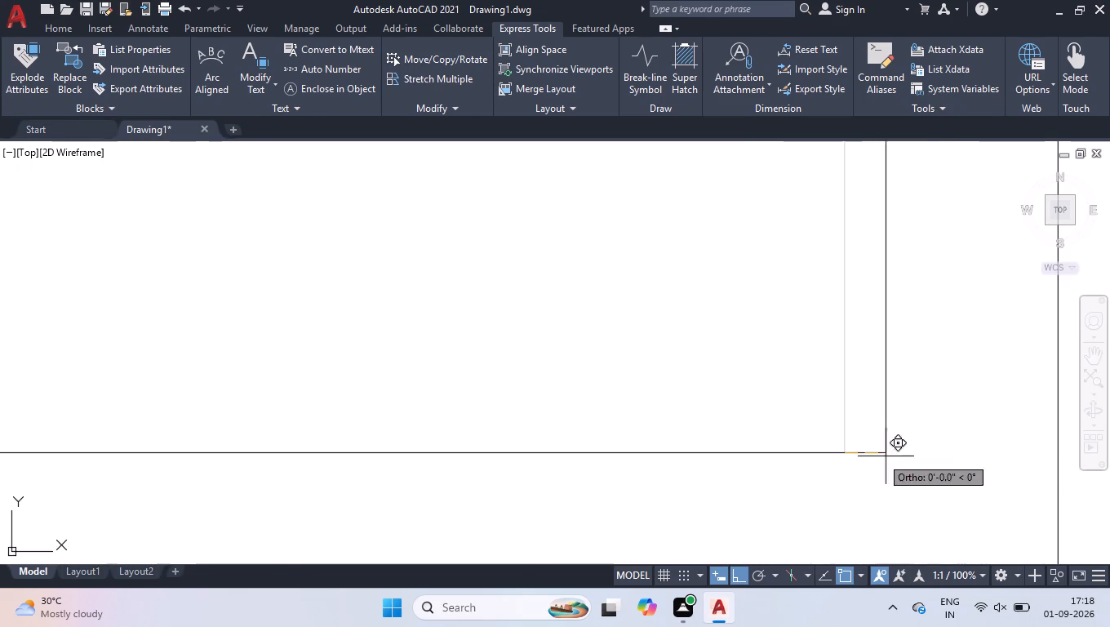
{"action": "left_click", "coordinate": [1059, 453]}
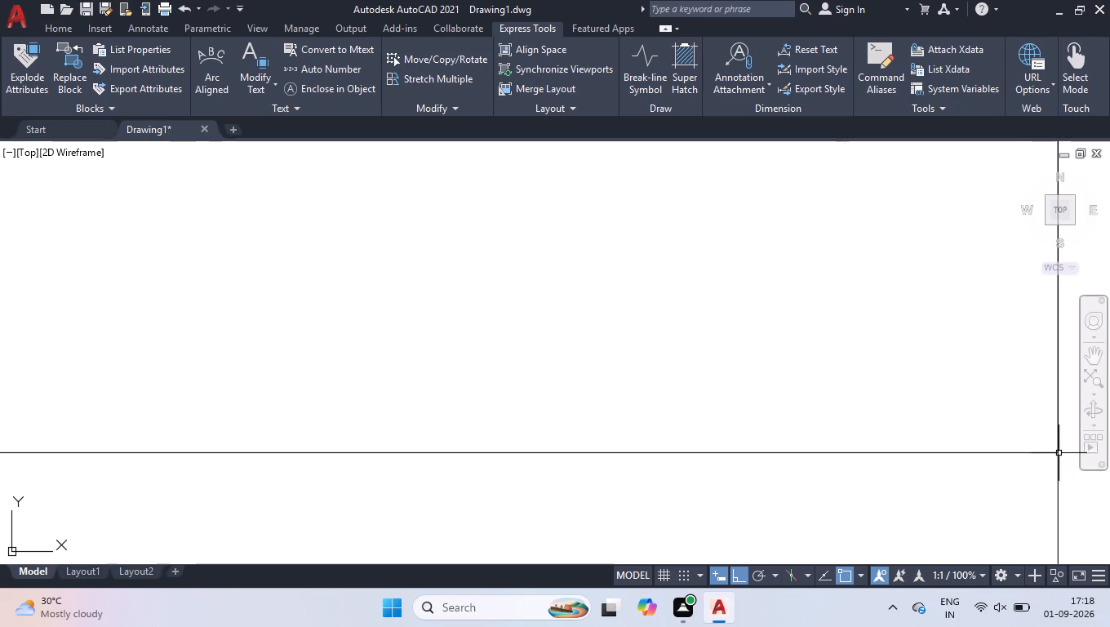
Move the column at the plan's lower-right corner from its own lower-right corner to the outer wall corner.
{"action": "scroll", "coordinate": [760, 318], "scroll_direction": "down", "scroll_amount": 15}
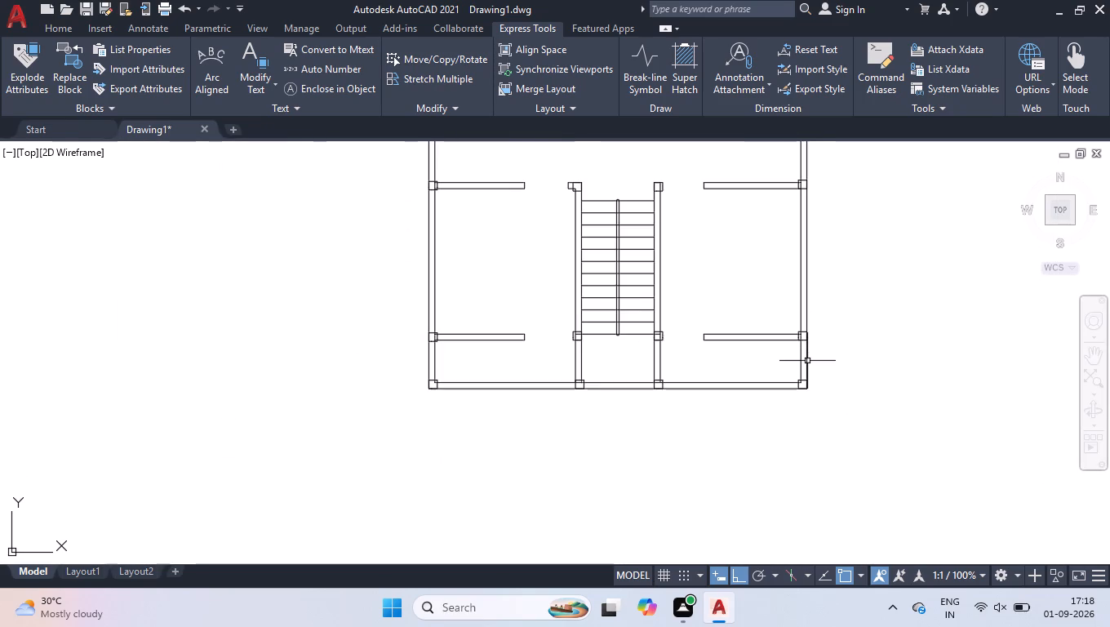
{"action": "scroll", "coordinate": [802, 371], "scroll_direction": "up", "scroll_amount": 4}
{"action": "scroll", "coordinate": [781, 482], "scroll_direction": "up", "scroll_amount": 3}
{"action": "scroll", "coordinate": [885, 505], "scroll_direction": "up", "scroll_amount": 4}
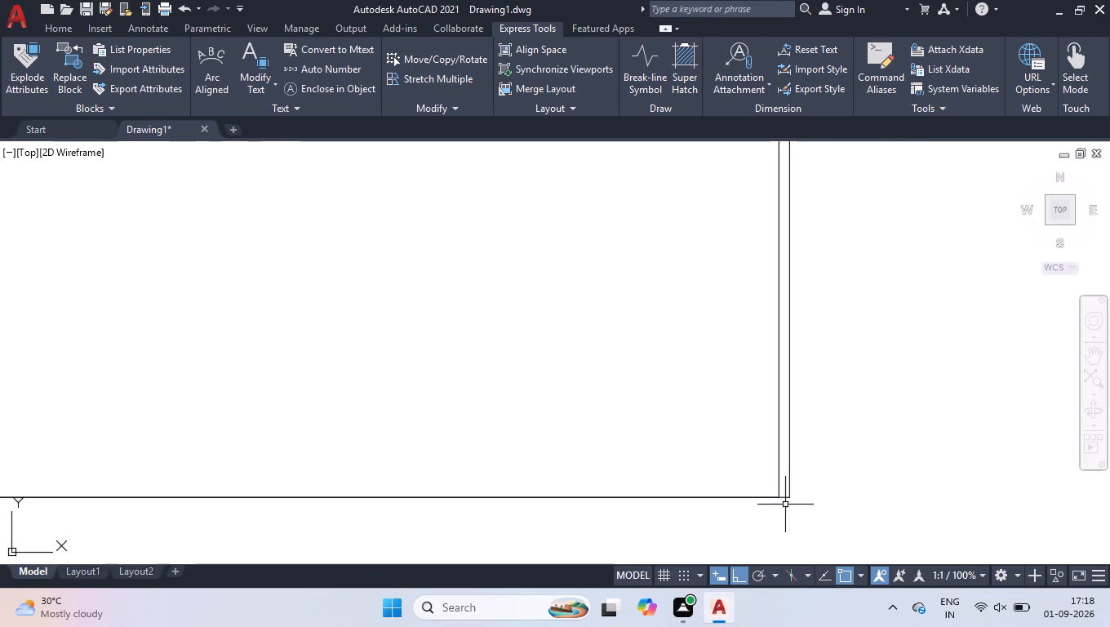
{"action": "scroll", "coordinate": [783, 504], "scroll_direction": "up", "scroll_amount": 4}
{"action": "key", "text": "space"}
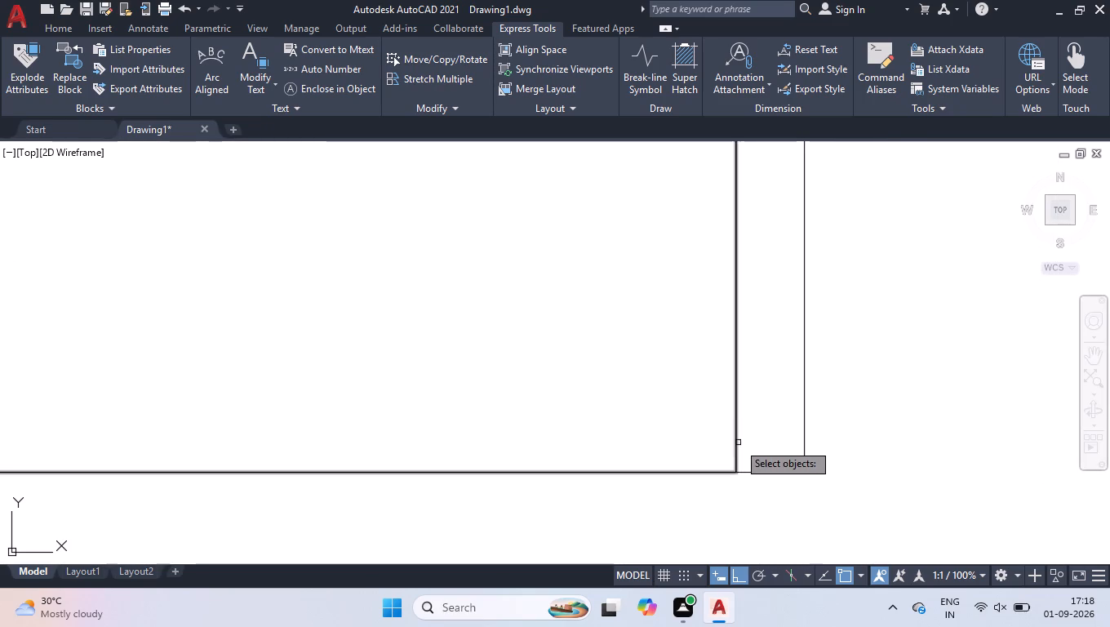
{"action": "left_click", "coordinate": [739, 442]}
{"action": "key", "text": "space"}
{"action": "left_click", "coordinate": [734, 470]}
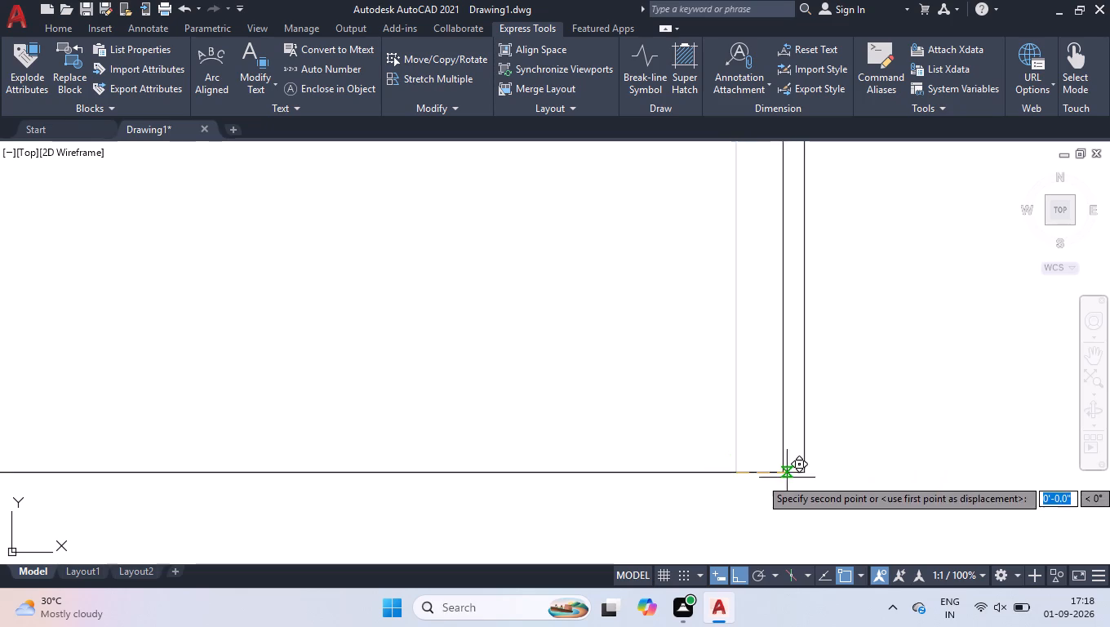
{"action": "left_click", "coordinate": [805, 472]}
Move the bottom-wall column under the staircase's right wall horizontally from its upper-left corner onto that wall's left face.
{"action": "scroll", "coordinate": [811, 441], "scroll_direction": "down", "scroll_amount": 9}
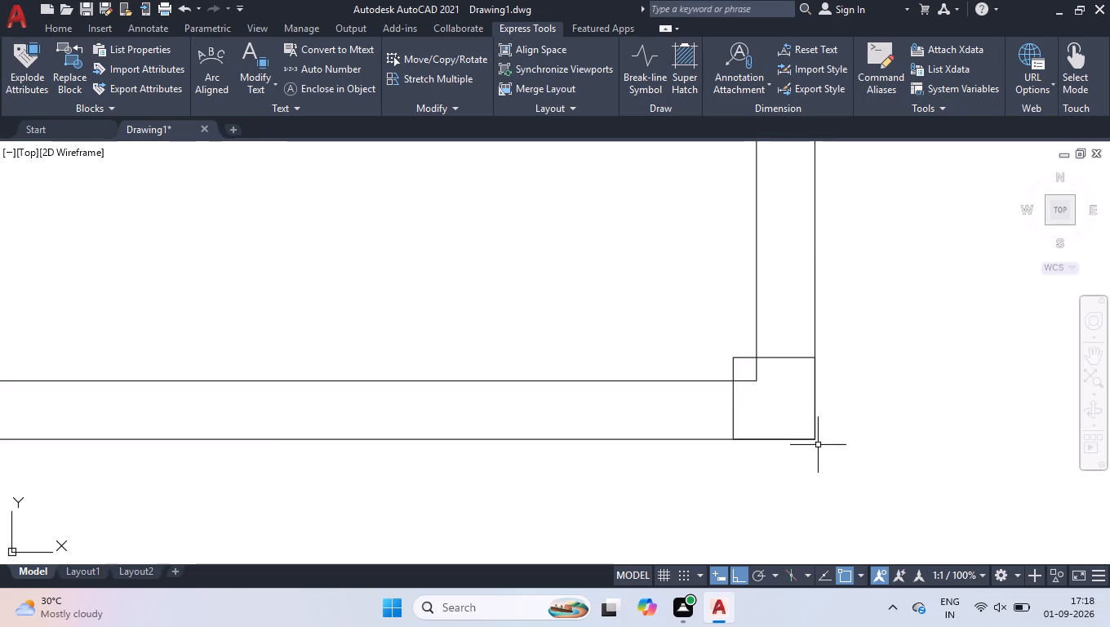
{"action": "scroll", "coordinate": [818, 445], "scroll_direction": "down", "scroll_amount": 6}
{"action": "scroll", "coordinate": [610, 433], "scroll_direction": "up", "scroll_amount": 3}
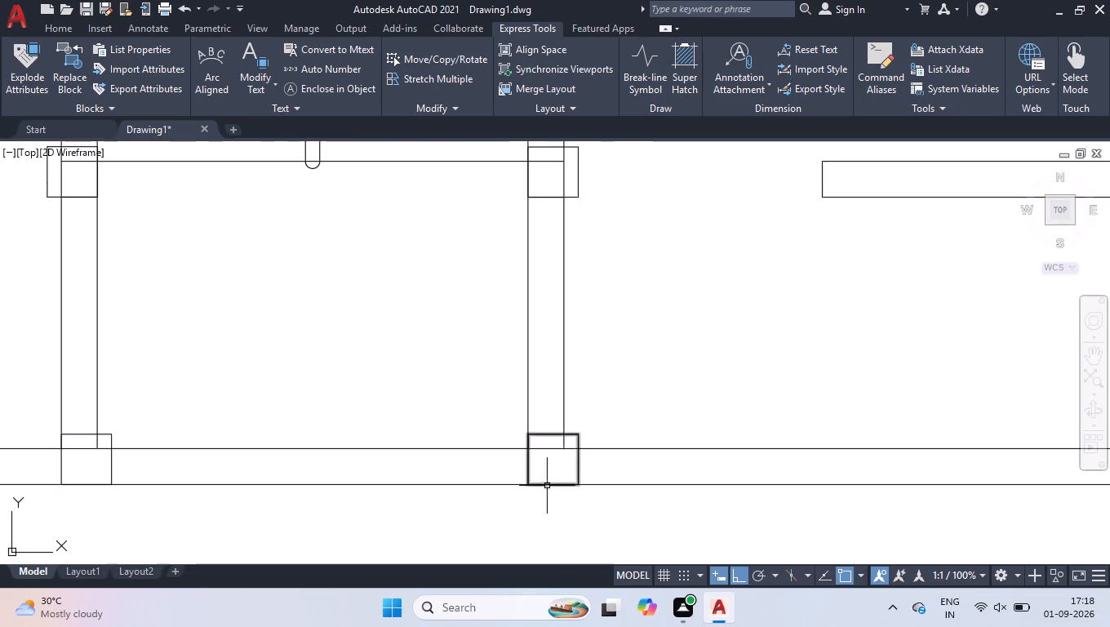
{"action": "scroll", "coordinate": [544, 487], "scroll_direction": "up", "scroll_amount": 4}
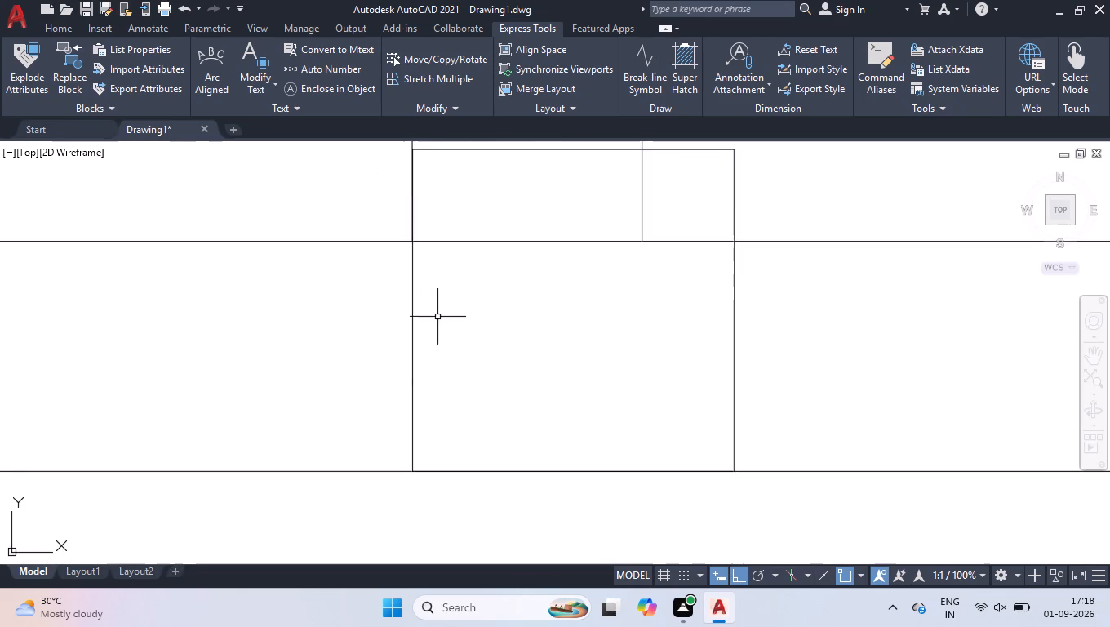
{"action": "scroll", "coordinate": [438, 317], "scroll_direction": "down", "scroll_amount": 1}
{"action": "scroll", "coordinate": [400, 212], "scroll_direction": "up", "scroll_amount": 3}
{"action": "scroll", "coordinate": [476, 238], "scroll_direction": "up", "scroll_amount": 3}
{"action": "scroll", "coordinate": [446, 386], "scroll_direction": "down", "scroll_amount": 1}
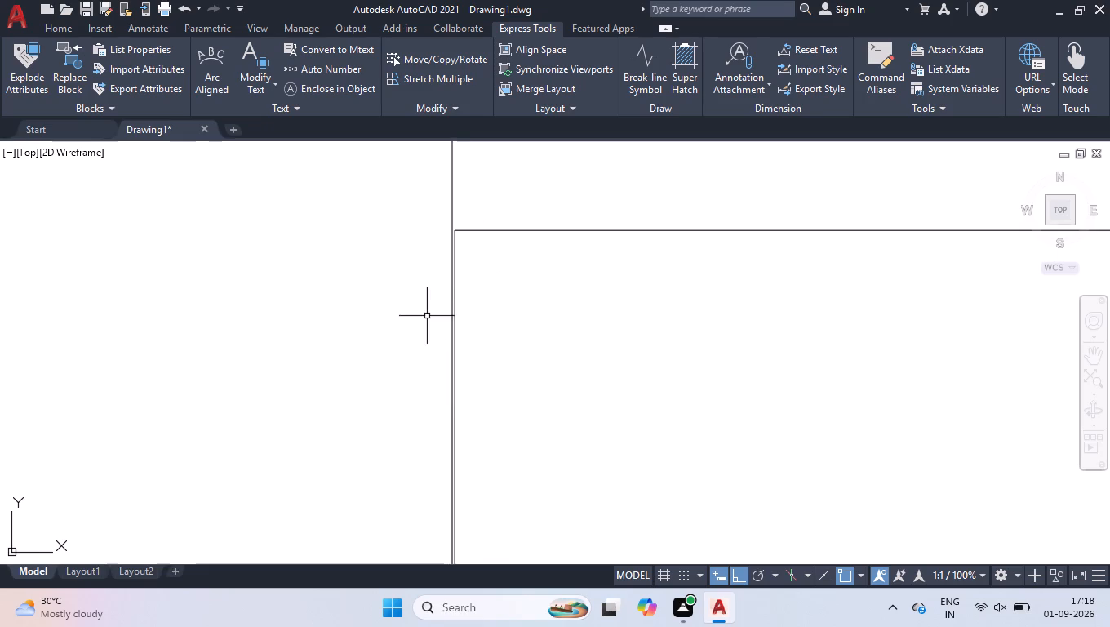
{"action": "scroll", "coordinate": [447, 229], "scroll_direction": "up", "scroll_amount": 8}
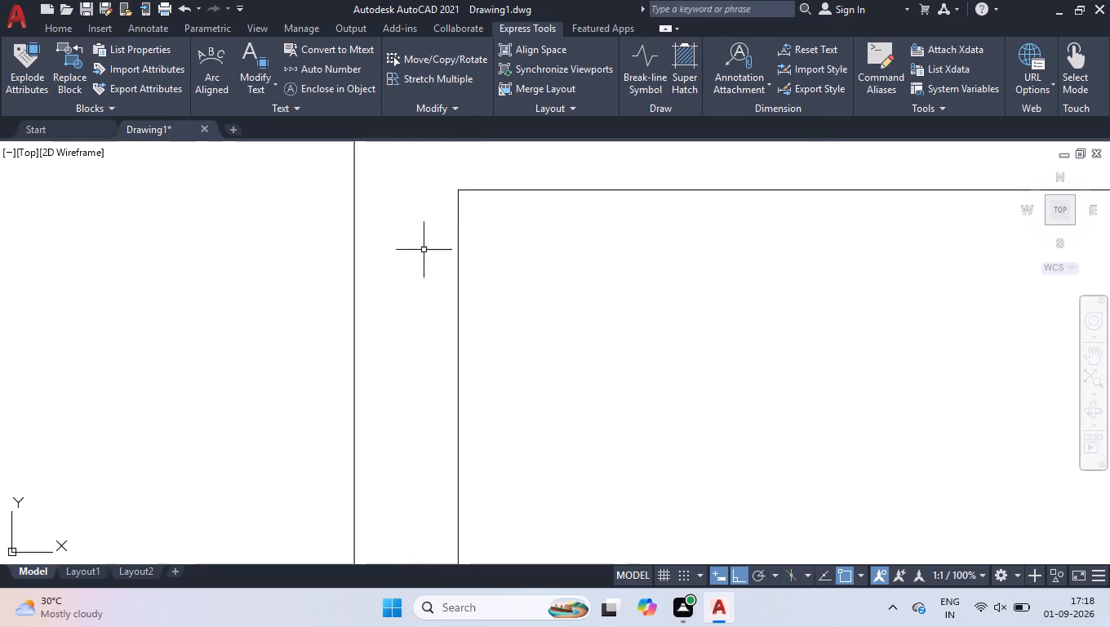
{"action": "key", "text": "space"}
{"action": "left_click", "coordinate": [458, 207]}
{"action": "key", "text": "space"}
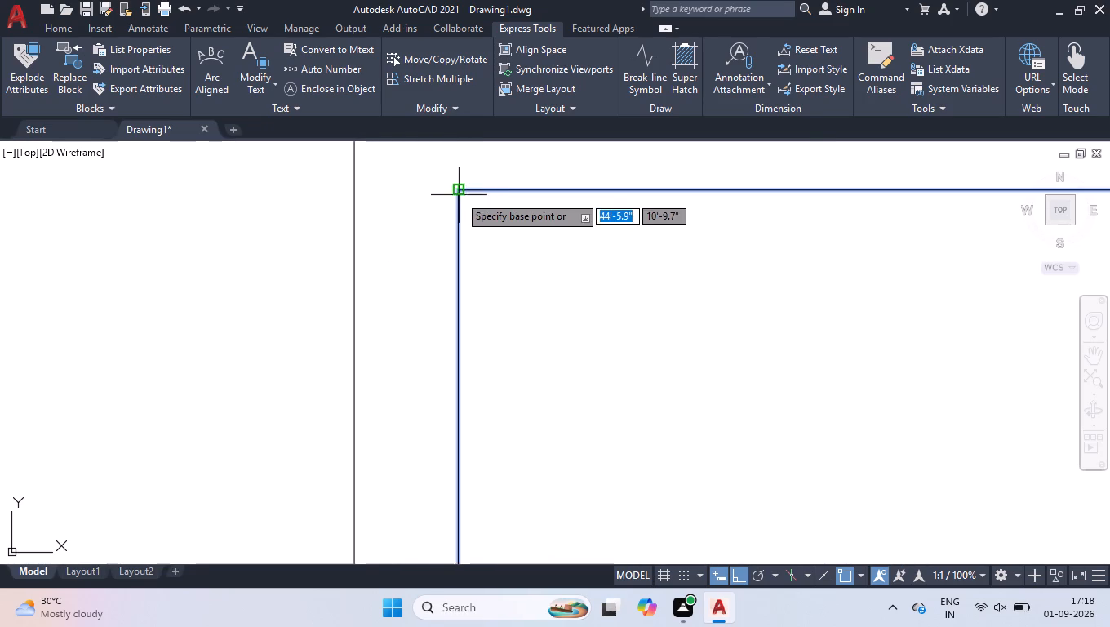
{"action": "left_click", "coordinate": [459, 193]}
{"action": "left_click", "coordinate": [358, 190]}
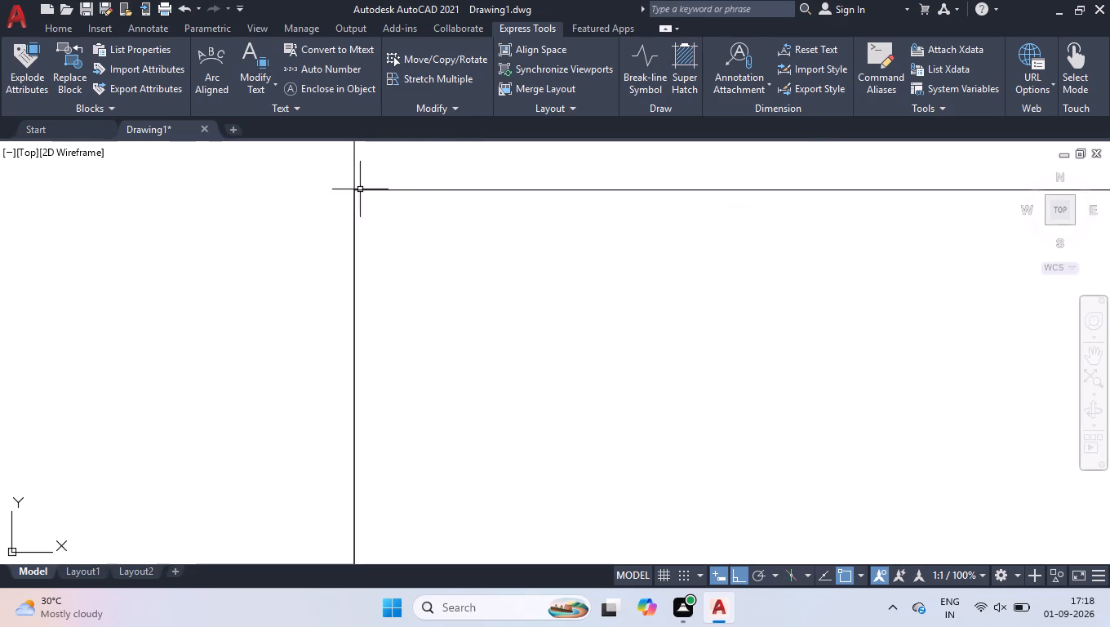
Check the alignment of the bottom-wall column under the staircase's left wall and the plan's lower-left corner column against the wall lines.
{"action": "scroll", "coordinate": [415, 227], "scroll_direction": "down", "scroll_amount": 10}
{"action": "scroll", "coordinate": [500, 277], "scroll_direction": "down", "scroll_amount": 7}
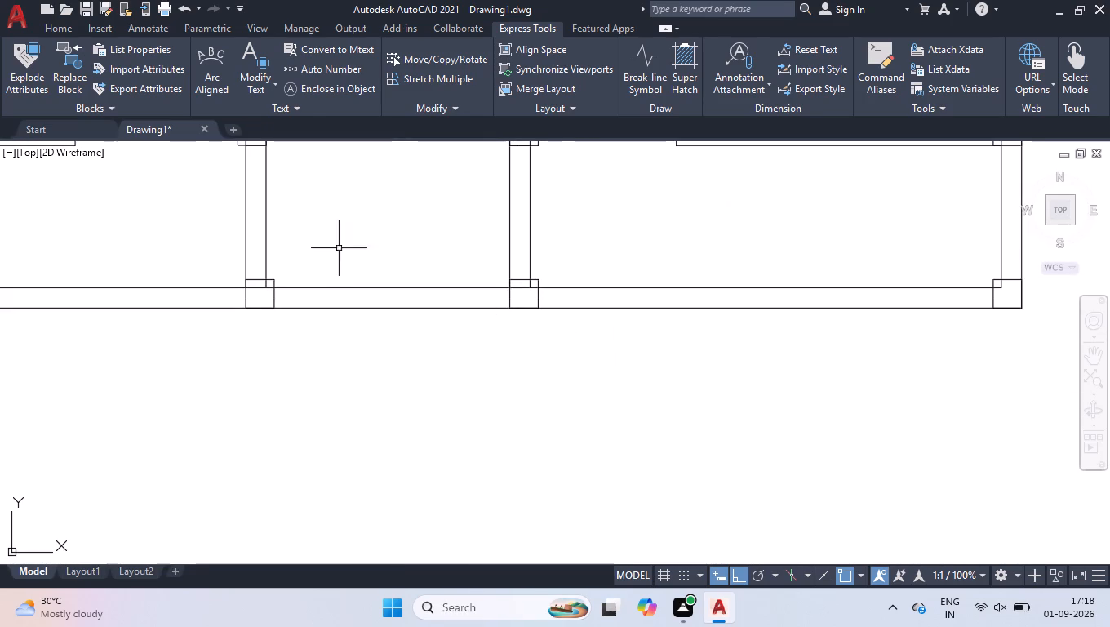
{"action": "scroll", "coordinate": [253, 291], "scroll_direction": "up", "scroll_amount": 5}
{"action": "scroll", "coordinate": [297, 238], "scroll_direction": "up", "scroll_amount": 2}
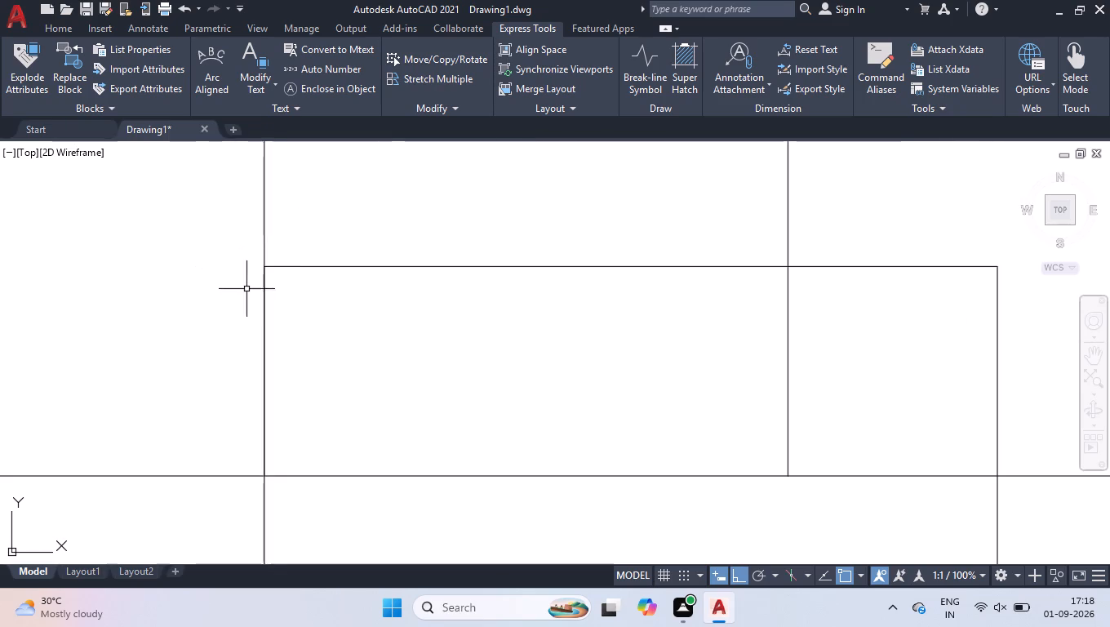
{"action": "scroll", "coordinate": [267, 275], "scroll_direction": "up", "scroll_amount": 9}
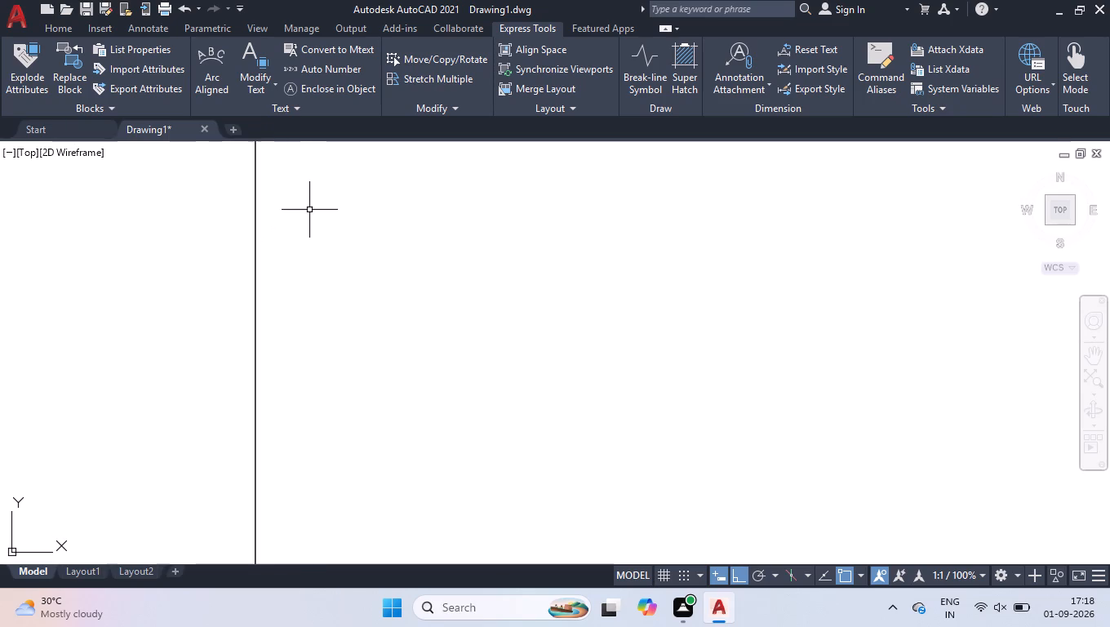
{"action": "scroll", "coordinate": [317, 305], "scroll_direction": "down", "scroll_amount": 13}
{"action": "scroll", "coordinate": [410, 397], "scroll_direction": "down", "scroll_amount": 2}
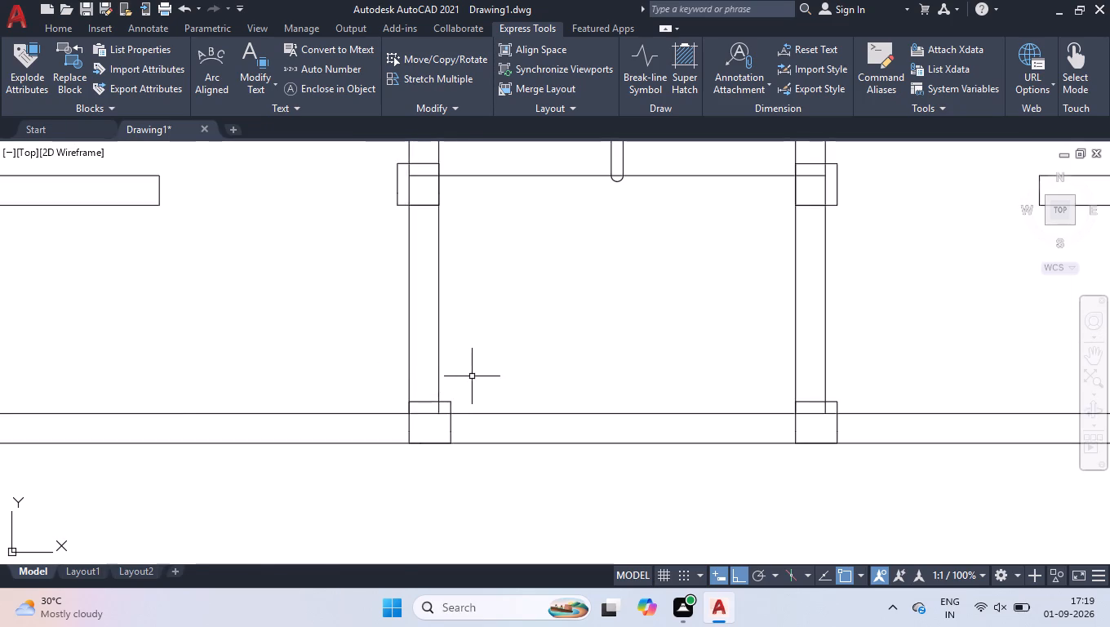
{"action": "scroll", "coordinate": [472, 389], "scroll_direction": "down", "scroll_amount": 2}
{"action": "scroll", "coordinate": [170, 415], "scroll_direction": "up", "scroll_amount": 4}
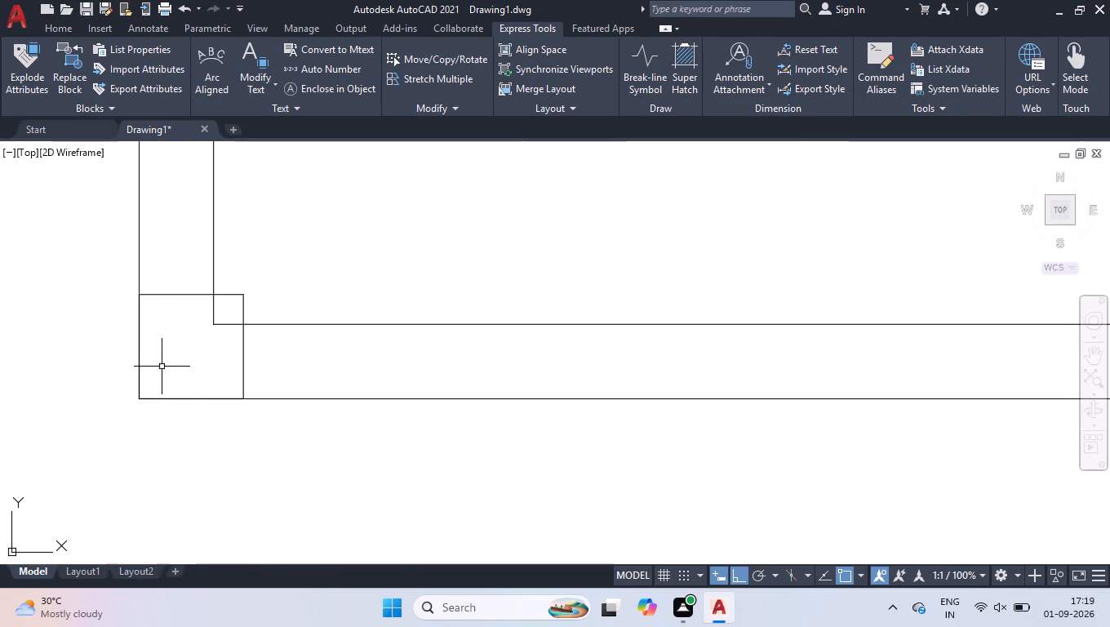
{"action": "scroll", "coordinate": [174, 331], "scroll_direction": "up", "scroll_amount": 3}
{"action": "scroll", "coordinate": [317, 371], "scroll_direction": "down", "scroll_amount": 2}
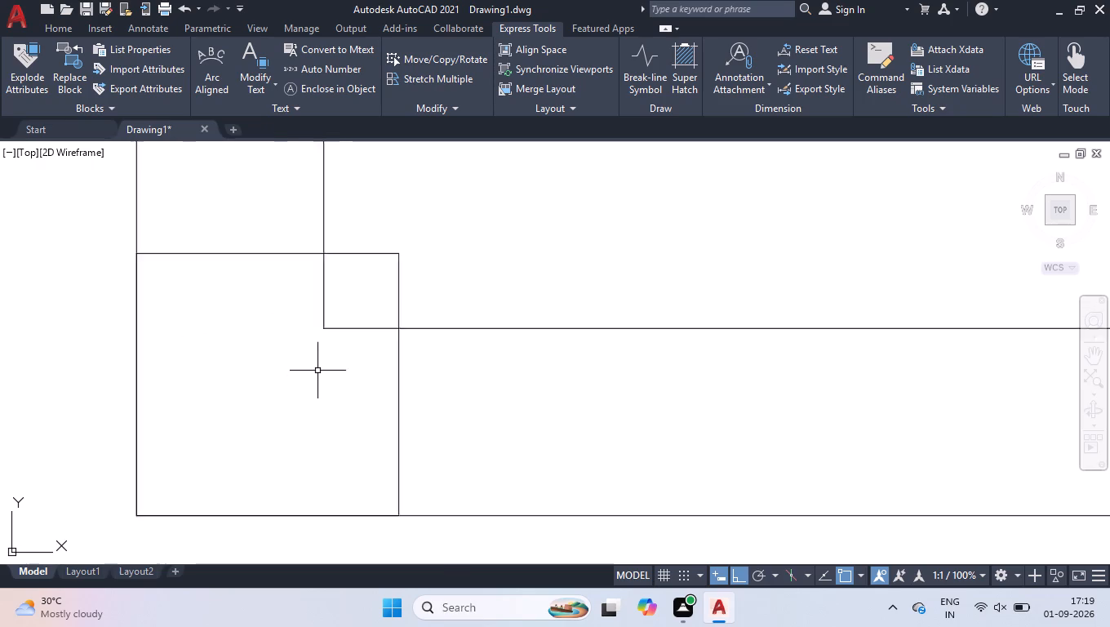
Trim the inner wall lines inside the column at the plan's lower-left corner.
{"action": "scroll", "coordinate": [317, 371], "scroll_direction": "down", "scroll_amount": 2}
{"action": "type", "text": "tr"}
{"action": "key", "text": "Return"}
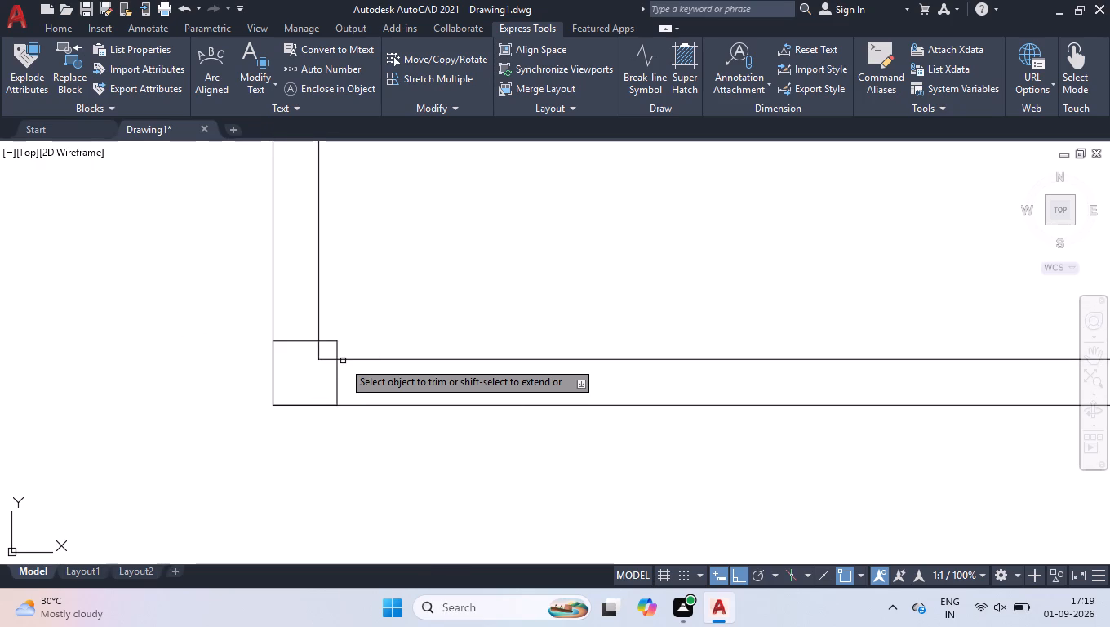
{"action": "scroll", "coordinate": [341, 368], "scroll_direction": "up", "scroll_amount": 3}
{"action": "left_click", "coordinate": [220, 281]}
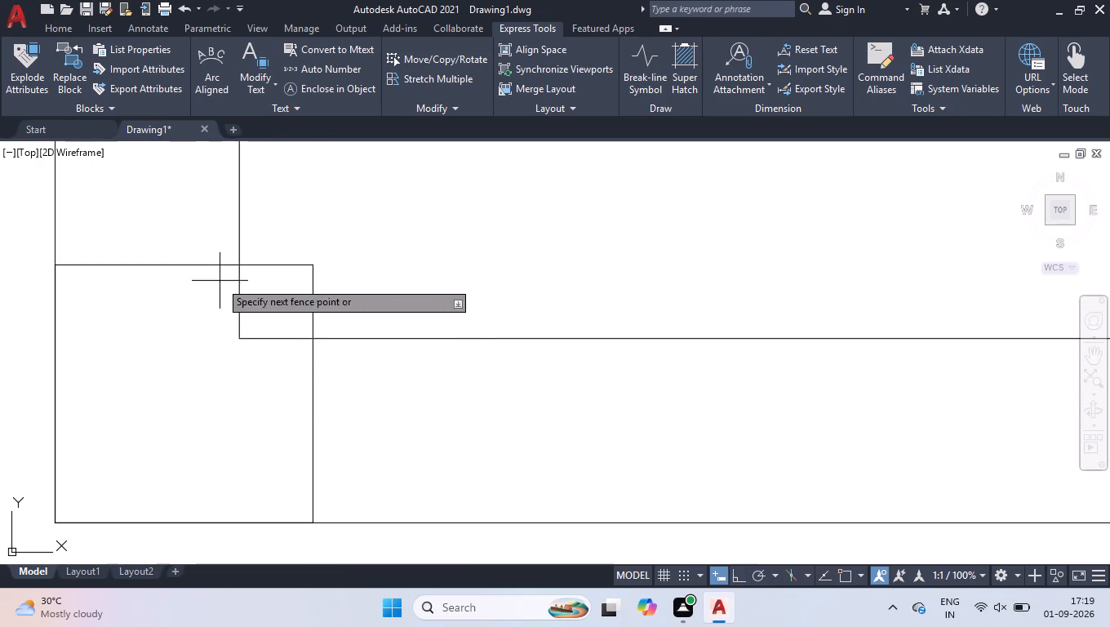
{"action": "left_click", "coordinate": [274, 345]}
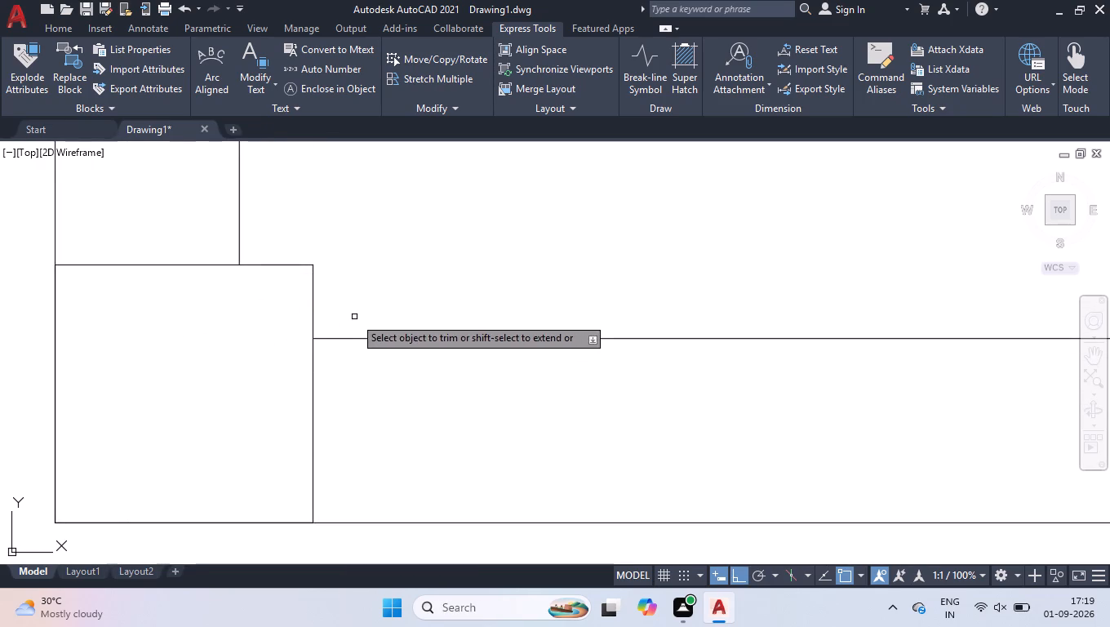
Trim the wall lines inside the bottom-wall column under the staircase's left wall.
{"action": "scroll", "coordinate": [349, 325], "scroll_direction": "down", "scroll_amount": 4}
{"action": "scroll", "coordinate": [421, 302], "scroll_direction": "down", "scroll_amount": 2}
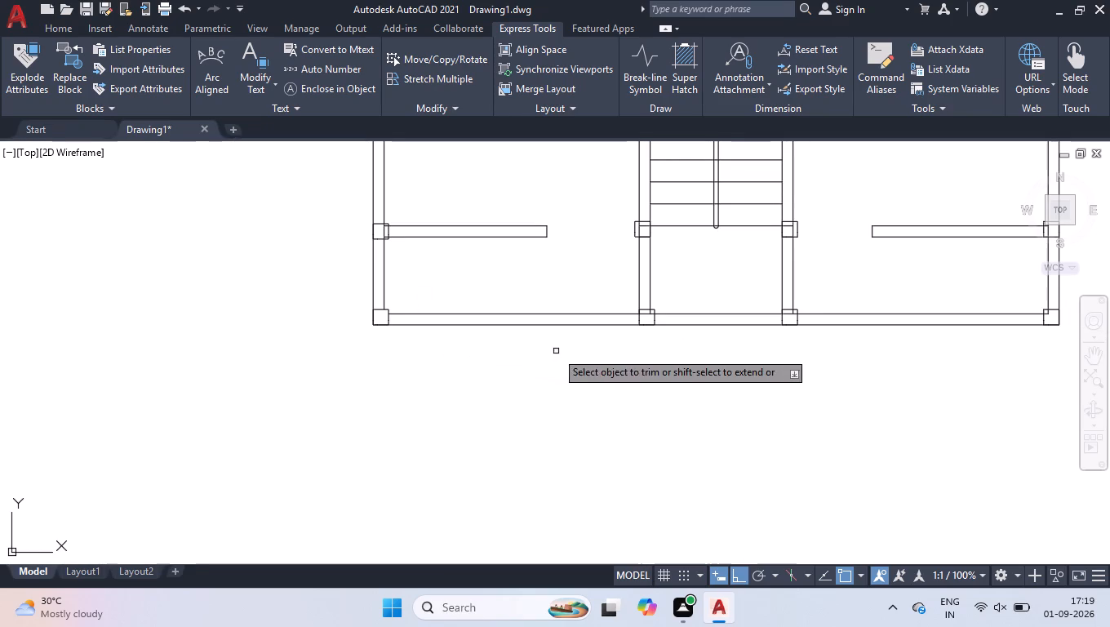
{"action": "scroll", "coordinate": [639, 315], "scroll_direction": "up", "scroll_amount": 3}
{"action": "scroll", "coordinate": [707, 319], "scroll_direction": "up", "scroll_amount": 3}
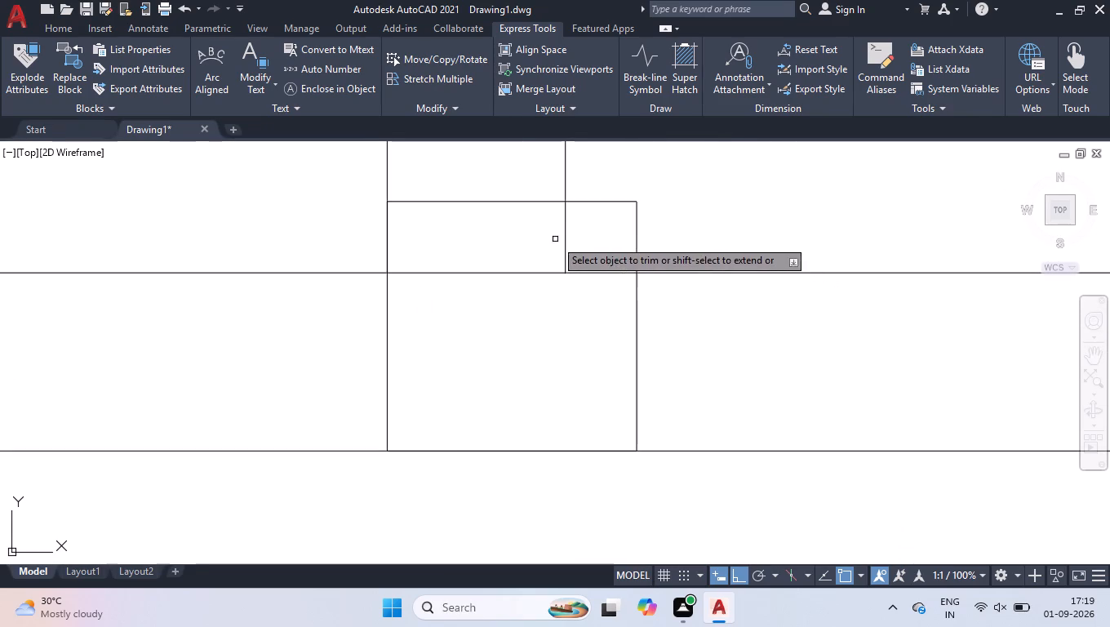
{"action": "left_click", "coordinate": [553, 236]}
{"action": "left_click", "coordinate": [590, 283]}
{"action": "left_click", "coordinate": [539, 256]}
{"action": "left_click", "coordinate": [525, 283]}
Trim the wall lines inside the bottom-wall column under the staircase's right wall.
{"action": "scroll", "coordinate": [535, 280], "scroll_direction": "down", "scroll_amount": 3}
{"action": "scroll", "coordinate": [657, 325], "scroll_direction": "down", "scroll_amount": 2}
{"action": "scroll", "coordinate": [846, 315], "scroll_direction": "up", "scroll_amount": 3}
{"action": "scroll", "coordinate": [783, 278], "scroll_direction": "up", "scroll_amount": 3}
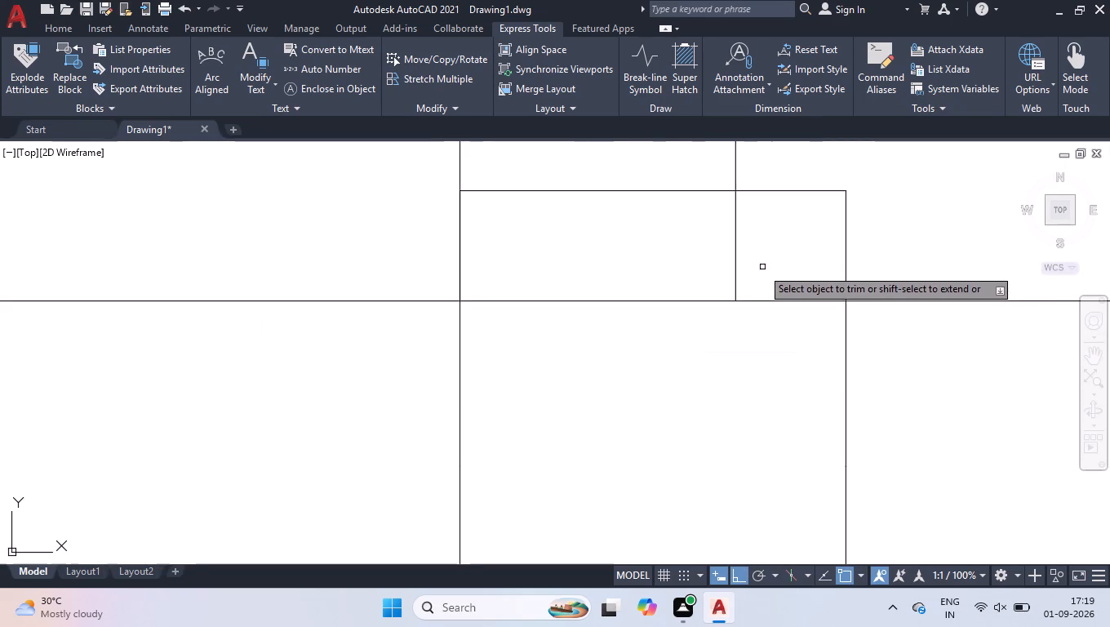
{"action": "left_click_drag", "start_coordinate": [719, 238], "coordinate": [726, 244]}
{"action": "left_click", "coordinate": [784, 342]}
Trim the inner wall lines inside the column at the plan's lower-right corner.
{"action": "scroll", "coordinate": [713, 290], "scroll_direction": "down", "scroll_amount": 7}
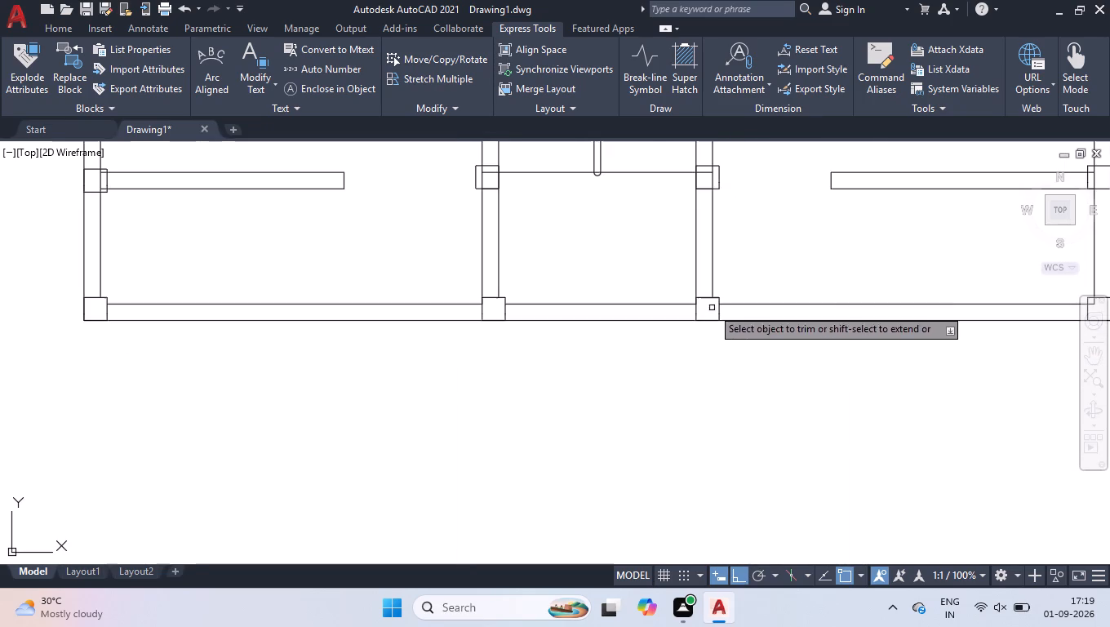
{"action": "scroll", "coordinate": [824, 340], "scroll_direction": "down", "scroll_amount": 3}
{"action": "scroll", "coordinate": [877, 330], "scroll_direction": "up", "scroll_amount": 10}
{"action": "left_click", "coordinate": [914, 246]}
{"action": "left_click", "coordinate": [824, 330]}
Trim the partition and wall lines inside the right outer wall's column level with the foot of the staircase.
{"action": "scroll", "coordinate": [825, 335], "scroll_direction": "down", "scroll_amount": 4}
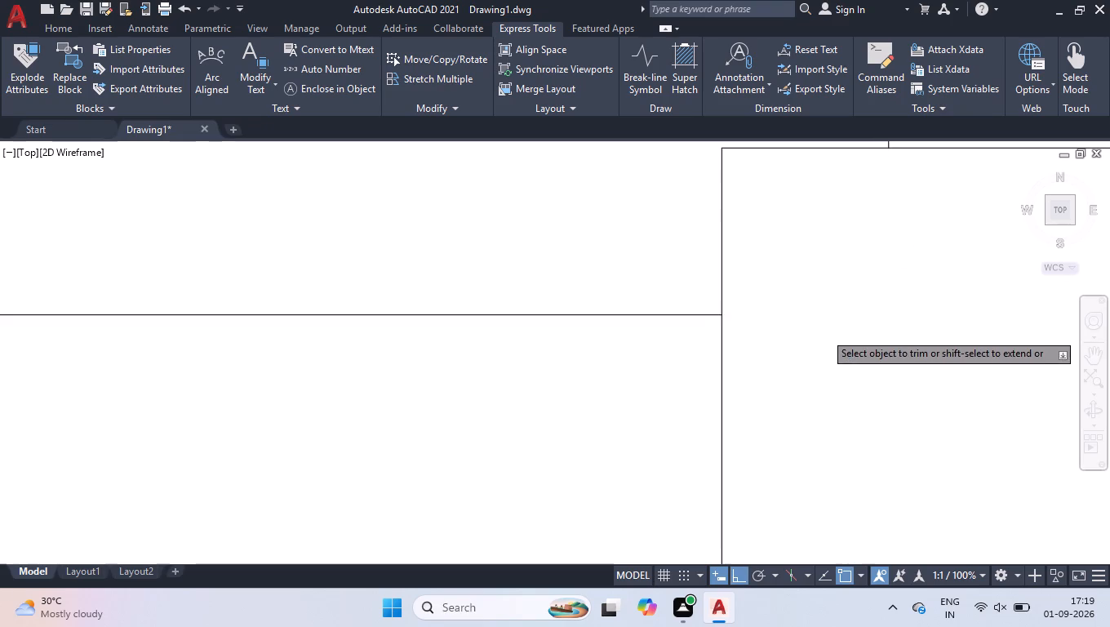
{"action": "scroll", "coordinate": [832, 334], "scroll_direction": "down", "scroll_amount": 8}
{"action": "scroll", "coordinate": [833, 296], "scroll_direction": "up", "scroll_amount": 6}
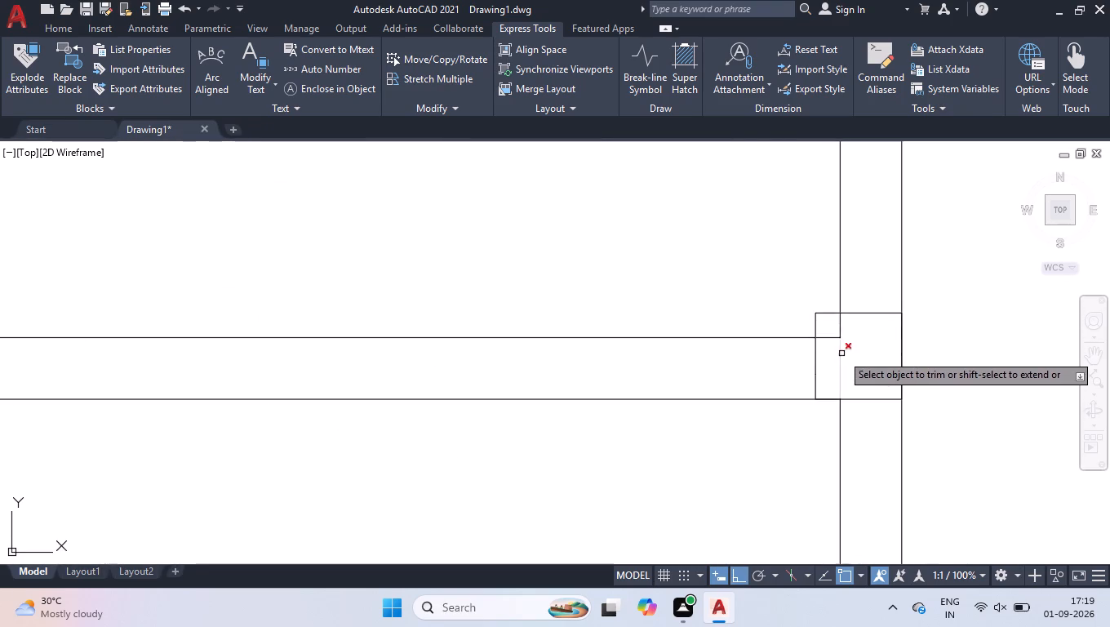
{"action": "scroll", "coordinate": [843, 354], "scroll_direction": "up", "scroll_amount": 3}
{"action": "left_click", "coordinate": [832, 263]}
{"action": "left_click", "coordinate": [766, 305]}
{"action": "left_click", "coordinate": [852, 342]}
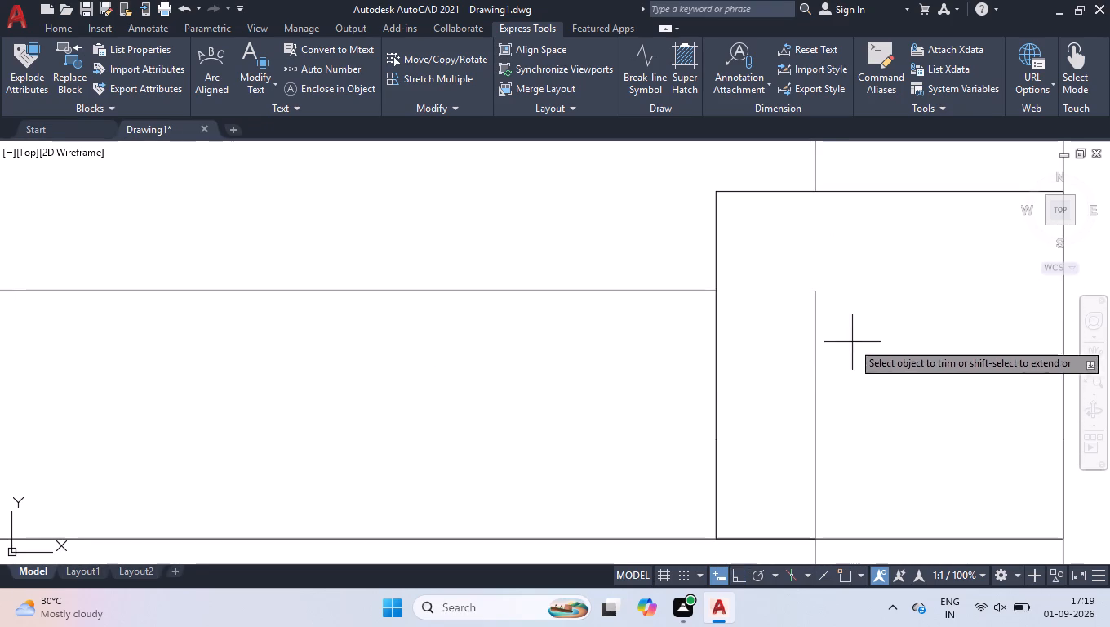
{"action": "left_click", "coordinate": [812, 350]}
{"action": "scroll", "coordinate": [819, 341], "scroll_direction": "down", "scroll_amount": 8}
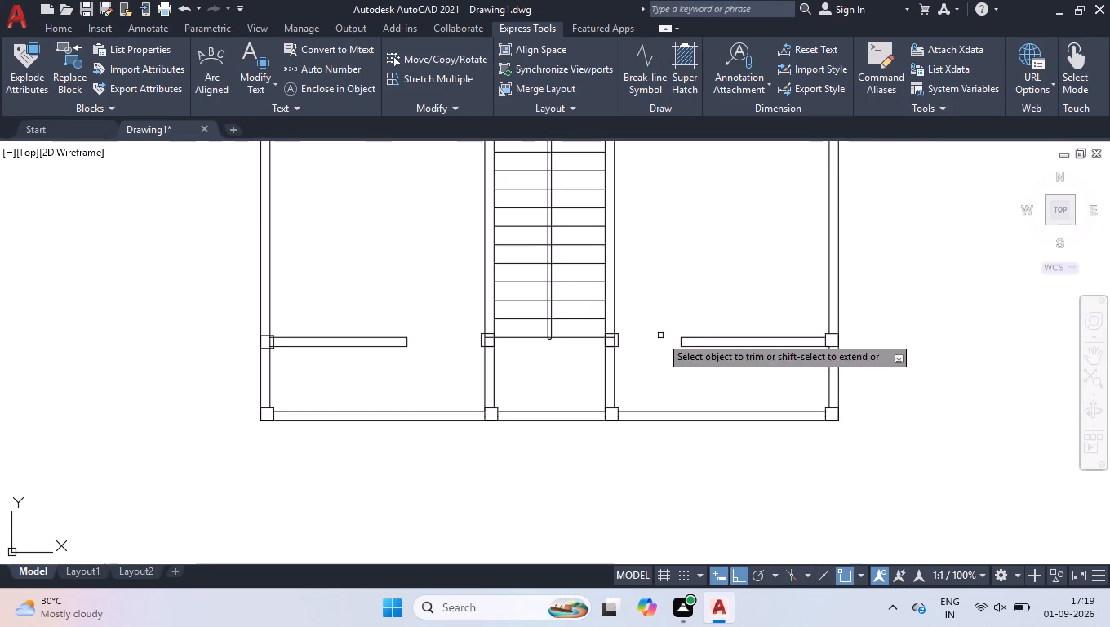
Trim the wall and stair lines inside the column at the foot of the staircase's right wall.
{"action": "scroll", "coordinate": [619, 345], "scroll_direction": "up", "scroll_amount": 7}
{"action": "left_click", "coordinate": [566, 340]}
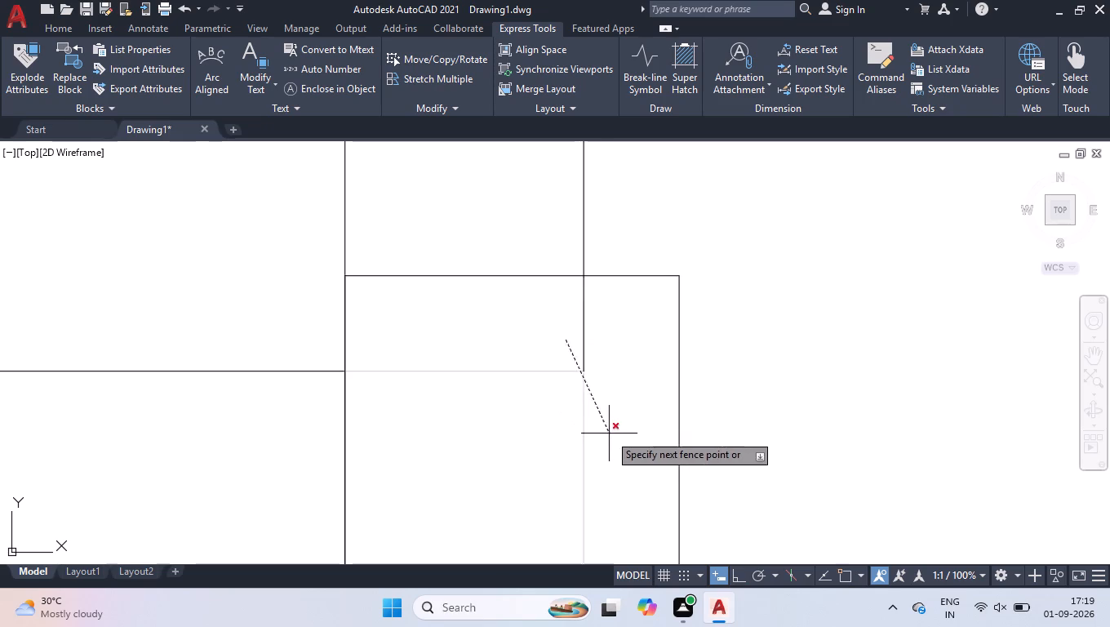
{"action": "left_click", "coordinate": [609, 434]}
{"action": "scroll", "coordinate": [595, 345], "scroll_direction": "down", "scroll_amount": 6}
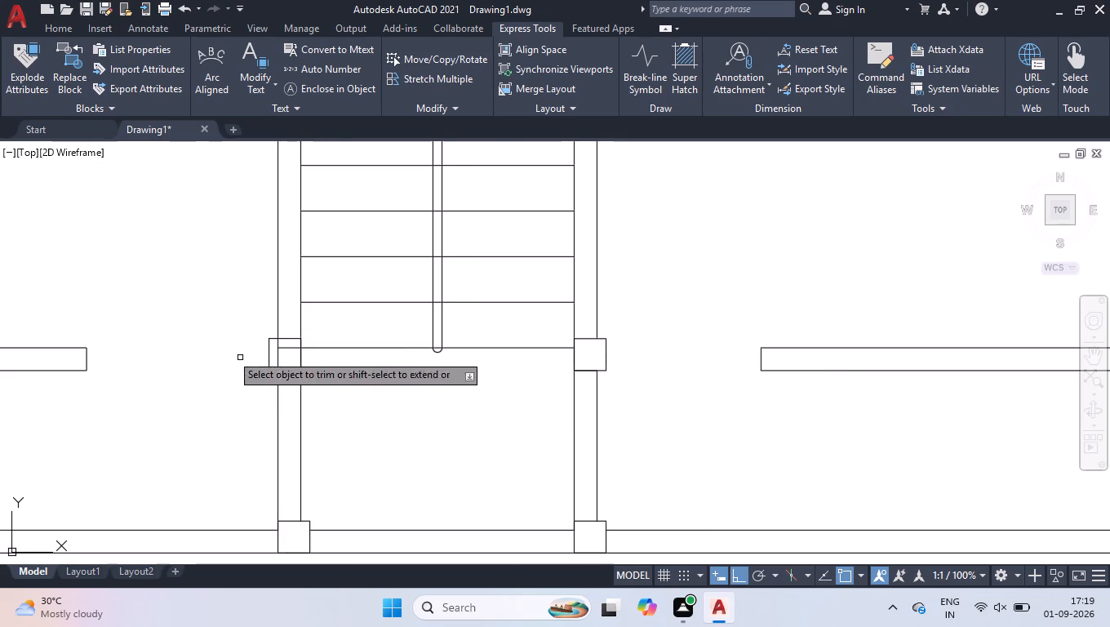
Trim the wall and stair lines inside the column at the foot of the staircase's left wall.
{"action": "scroll", "coordinate": [93, 276], "scroll_direction": "up", "scroll_amount": 3}
{"action": "scroll", "coordinate": [415, 274], "scroll_direction": "down", "scroll_amount": 4}
{"action": "scroll", "coordinate": [474, 332], "scroll_direction": "up", "scroll_amount": 4}
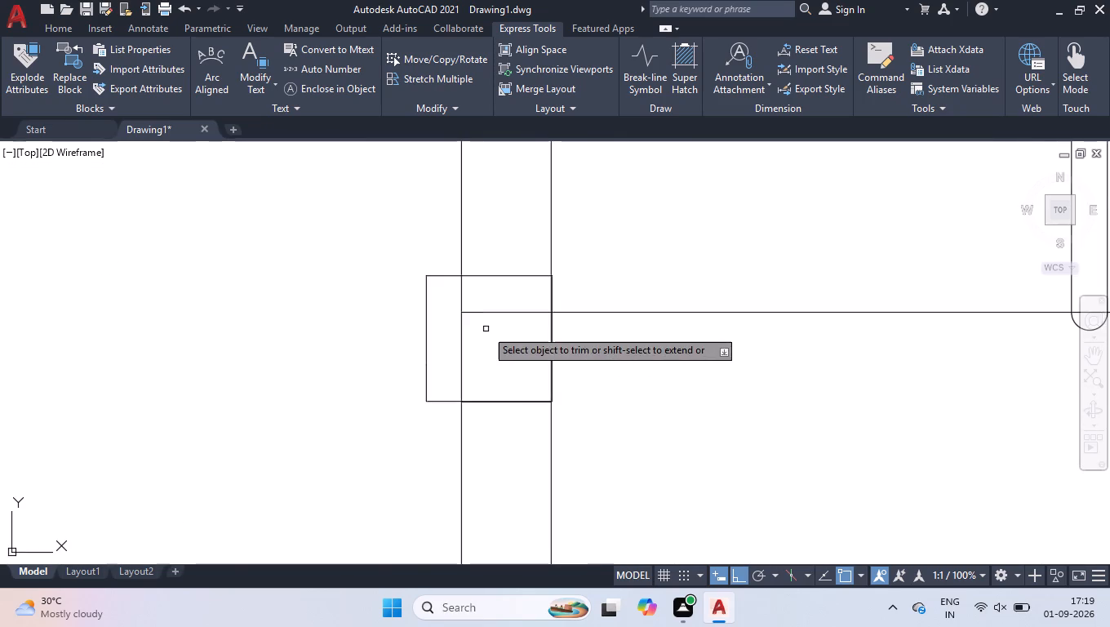
{"action": "scroll", "coordinate": [486, 329], "scroll_direction": "up", "scroll_amount": 3}
{"action": "left_click", "coordinate": [447, 238]}
{"action": "left_click", "coordinate": [344, 315]}
{"action": "scroll", "coordinate": [407, 276], "scroll_direction": "down", "scroll_amount": 3}
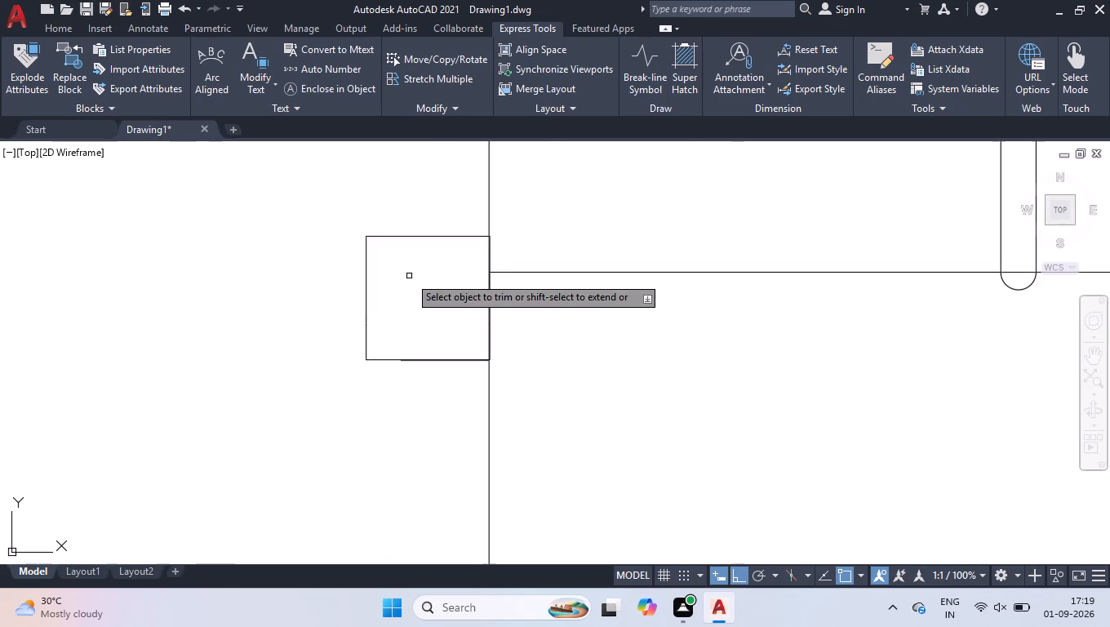
{"action": "scroll", "coordinate": [415, 278], "scroll_direction": "down", "scroll_amount": 4}
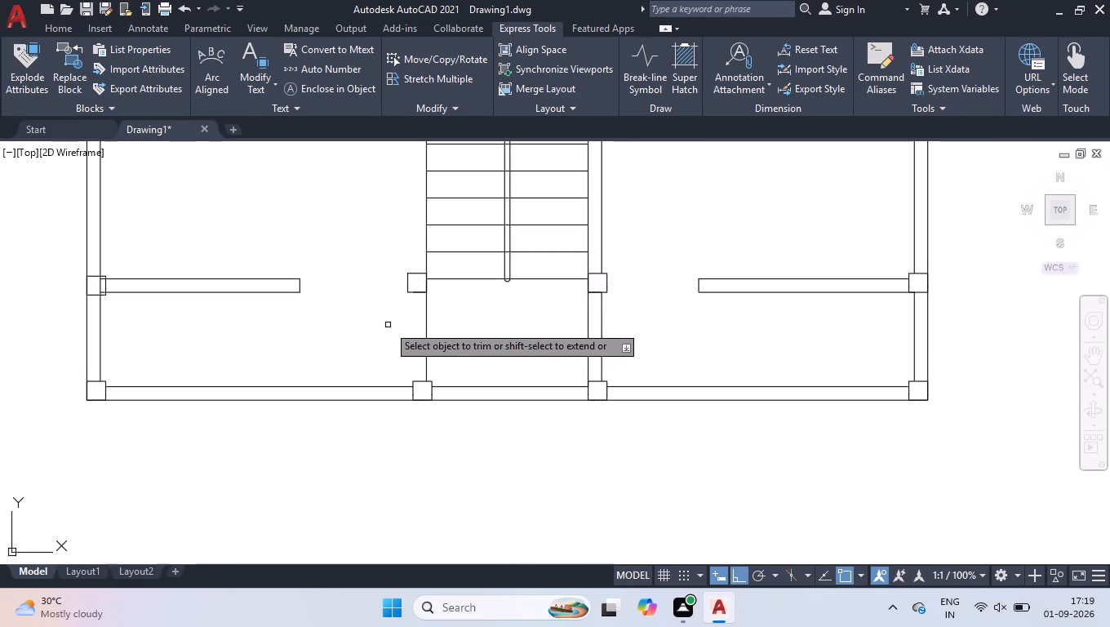
{"action": "key", "text": "space"}
Measure the thickness of the staircase's right wall between its foot column and the bottom-wall column.
{"action": "scroll", "coordinate": [390, 337], "scroll_direction": "down", "scroll_amount": 2}
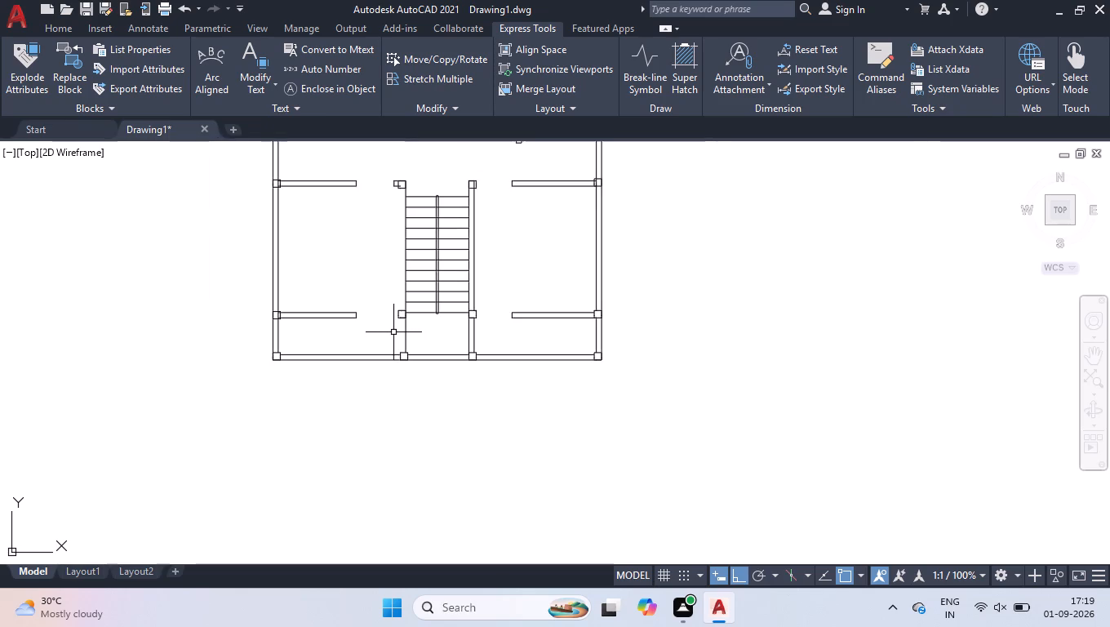
{"action": "scroll", "coordinate": [393, 332], "scroll_direction": "down", "scroll_amount": 1}
{"action": "scroll", "coordinate": [393, 330], "scroll_direction": "up", "scroll_amount": 2}
{"action": "scroll", "coordinate": [393, 327], "scroll_direction": "down", "scroll_amount": 1}
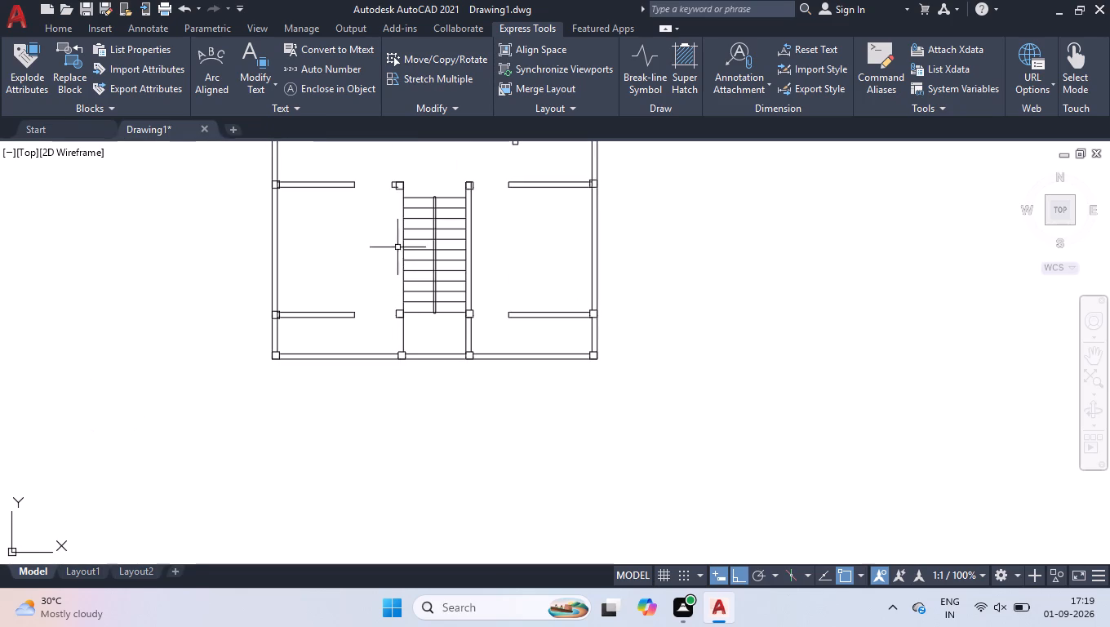
{"action": "scroll", "coordinate": [472, 327], "scroll_direction": "up", "scroll_amount": 4}
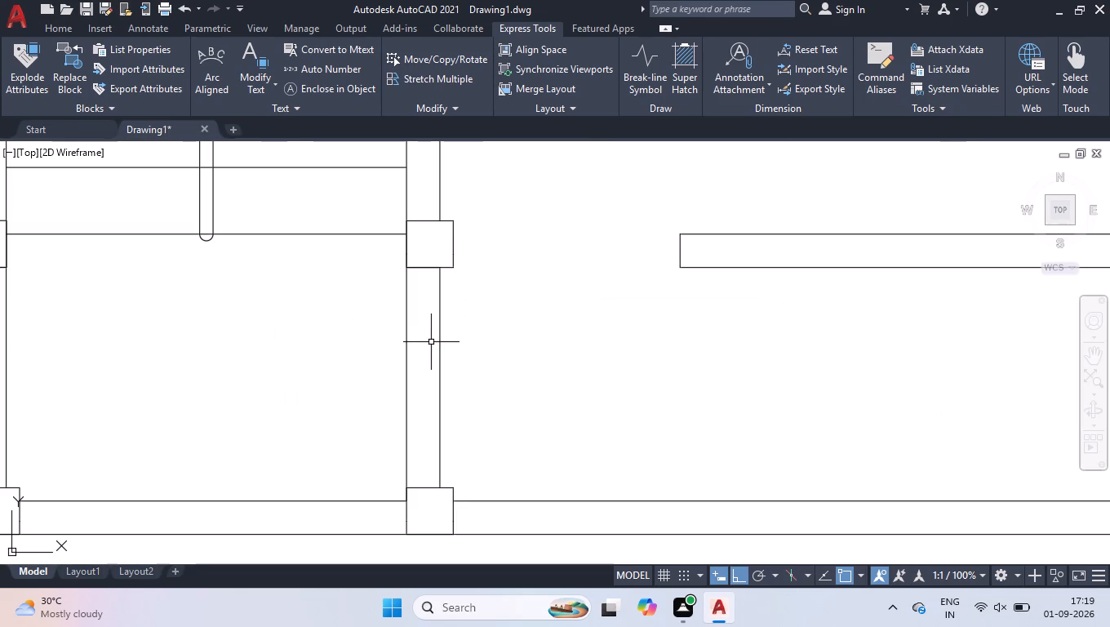
{"action": "type", "text": "meas"}
{"action": "key", "text": "Return"}
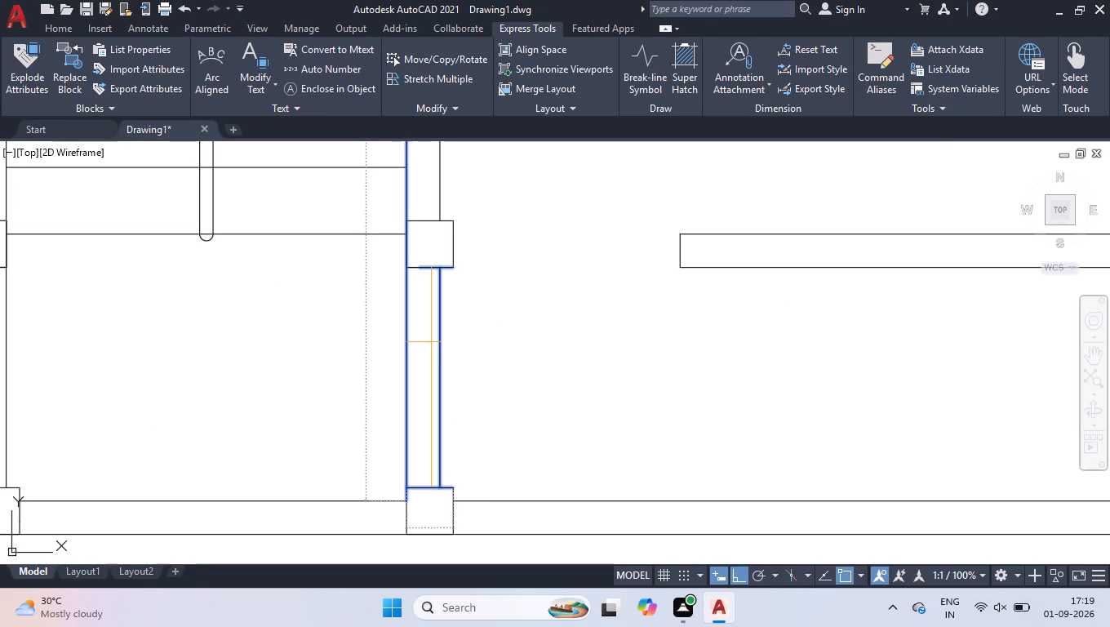
{"action": "key", "text": "Return"}
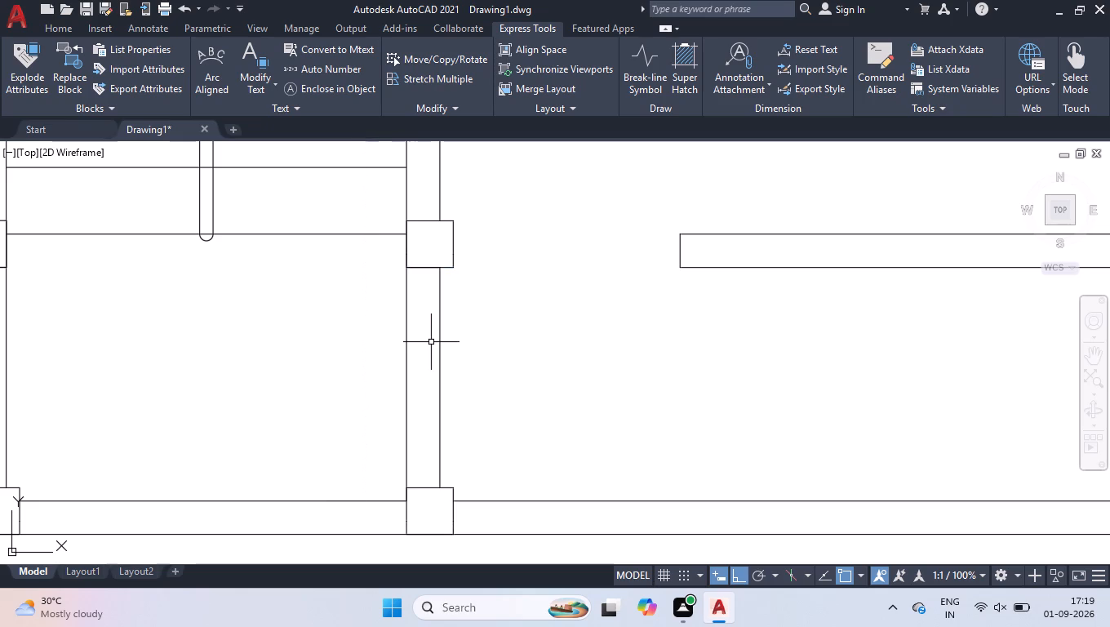
Offset the staircase's left wall line by 5" away from the stairs to restore the wall's outer face.
{"action": "scroll", "coordinate": [432, 369], "scroll_direction": "down", "scroll_amount": 3}
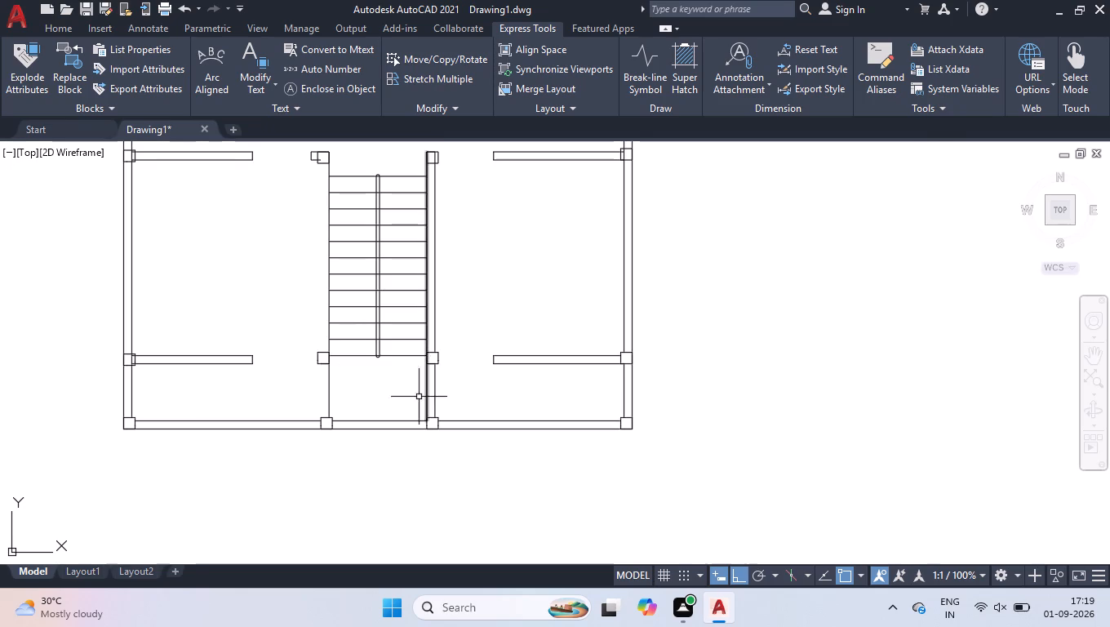
{"action": "type", "text": "off"}
{"action": "key", "text": "Return"}
{"action": "key", "text": "5"}
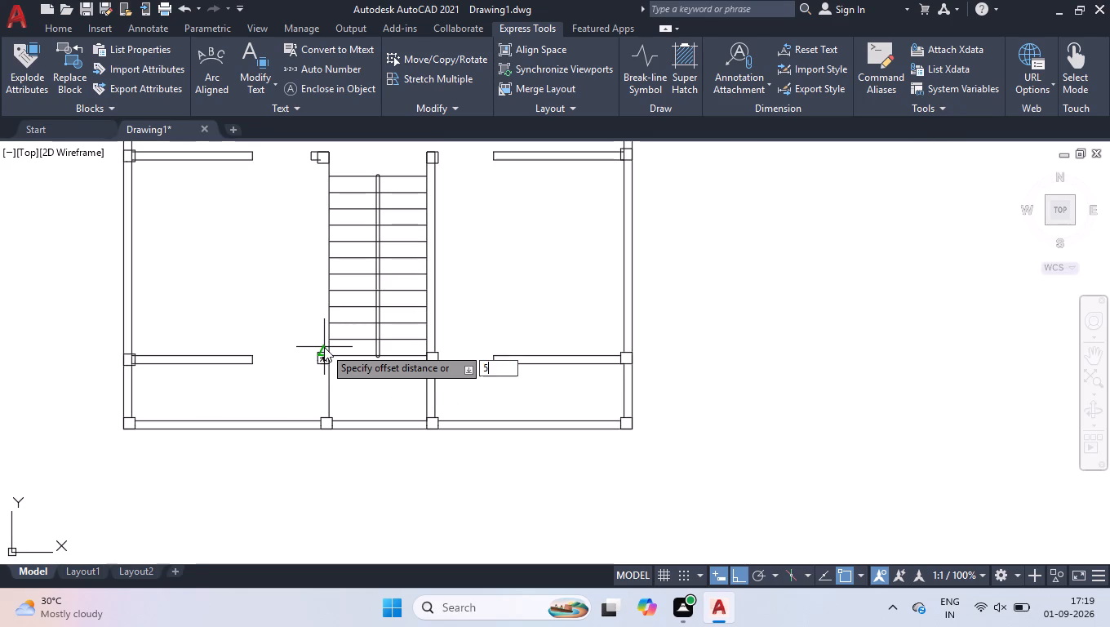
{"action": "key", "text": "Return"}
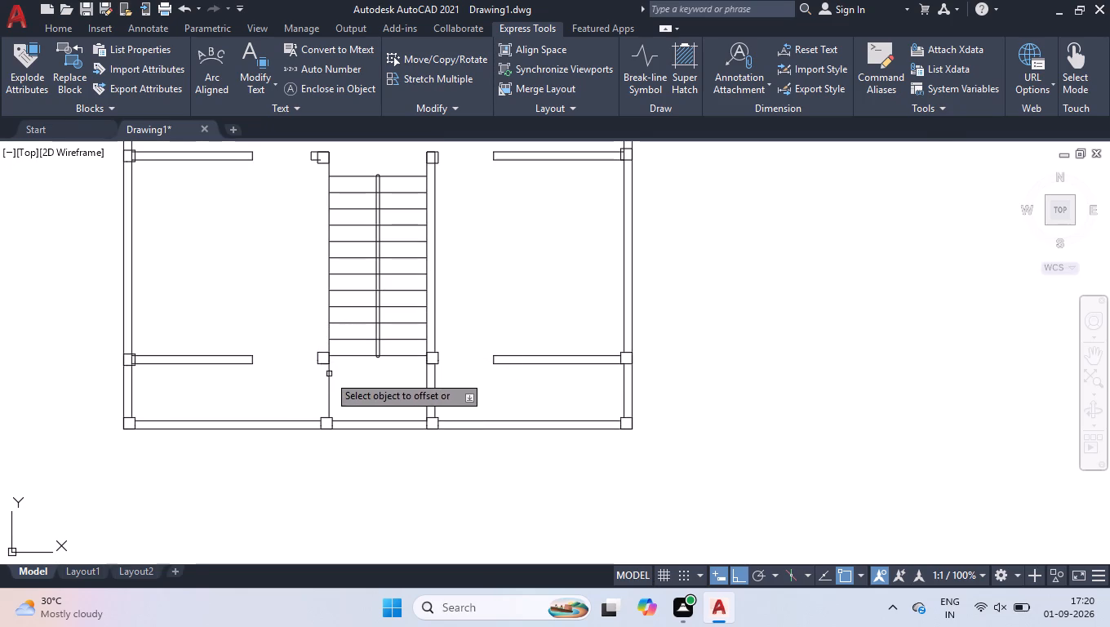
{"action": "left_click", "coordinate": [329, 384]}
{"action": "left_click", "coordinate": [313, 383]}
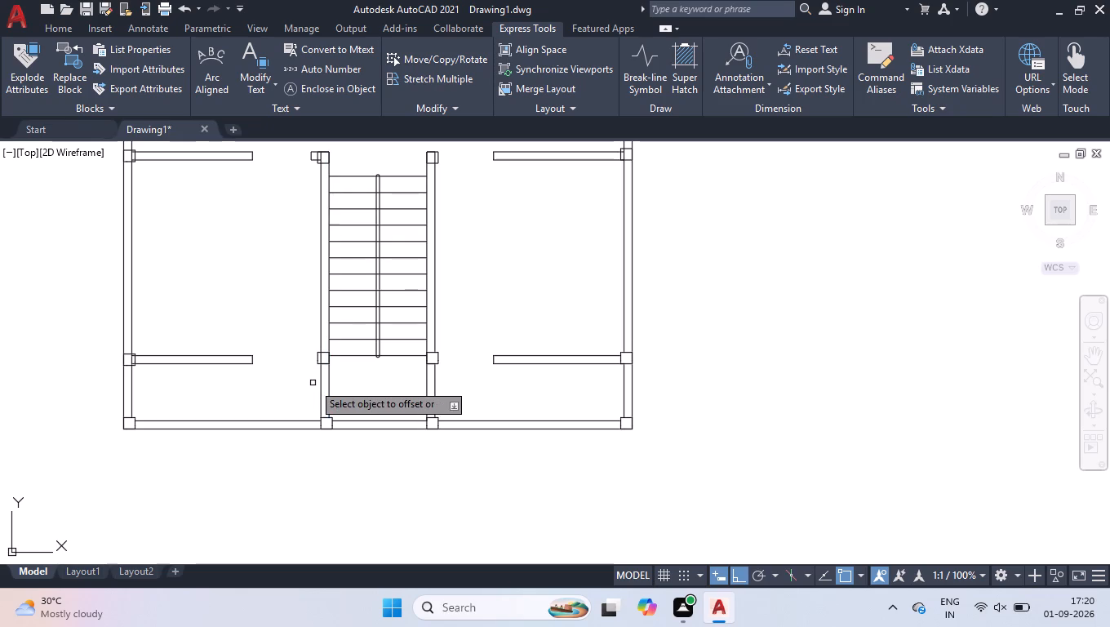
{"action": "key", "text": "v"}
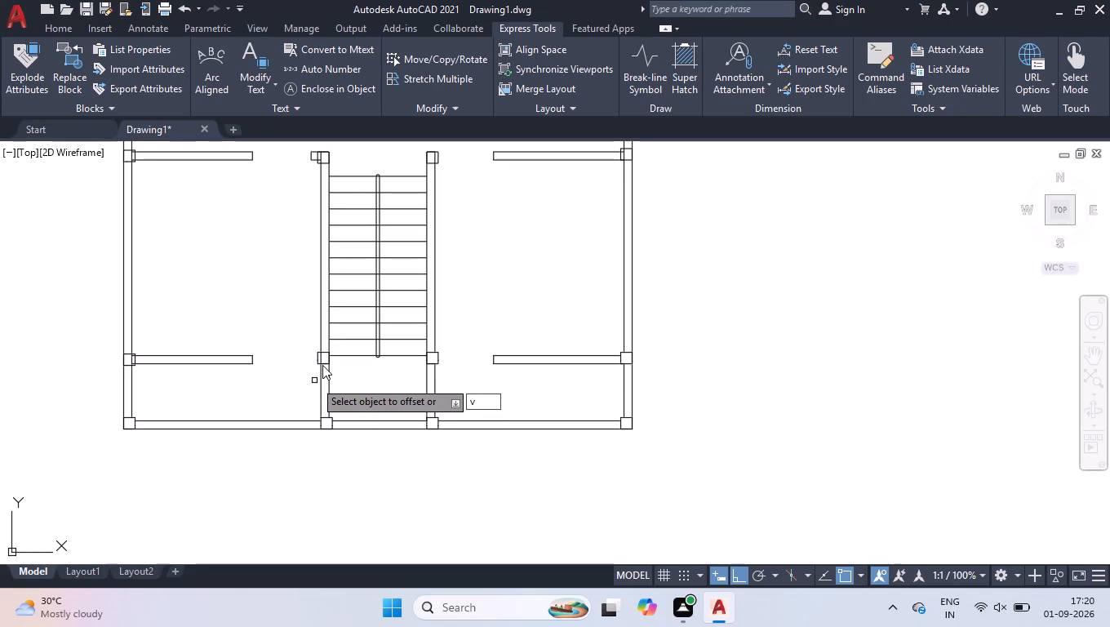
{"action": "key", "text": "BackSpace"}
{"action": "key", "text": "Return"}
{"action": "key", "text": "Return"}
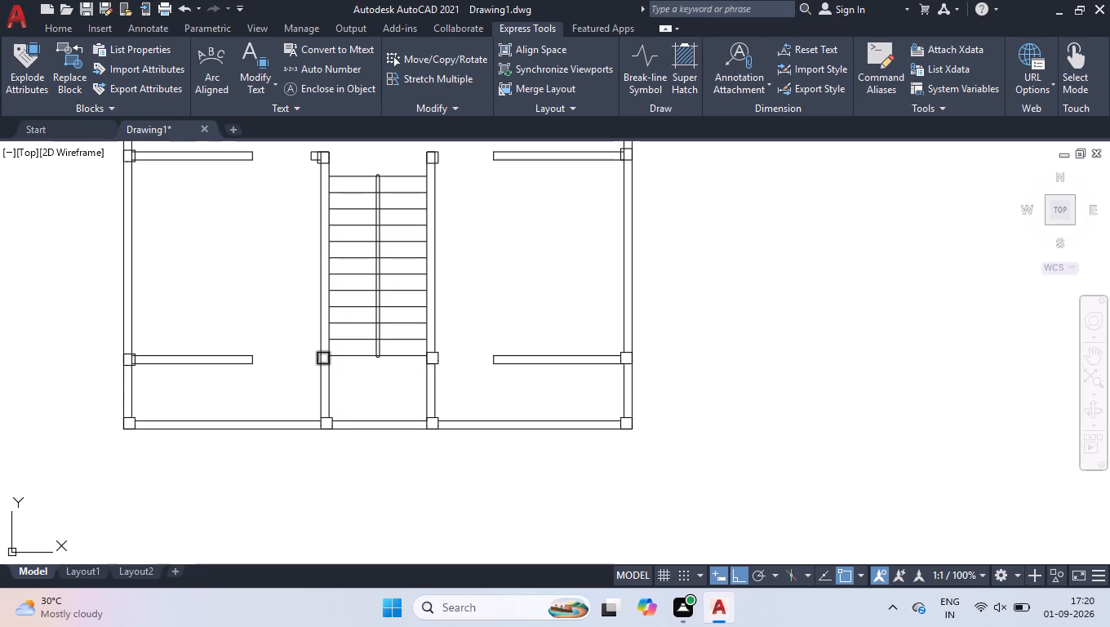
Trim the offset wall line inside the column at the foot of the staircase's left wall.
{"action": "type", "text": "tr"}
{"action": "key", "text": "Return"}
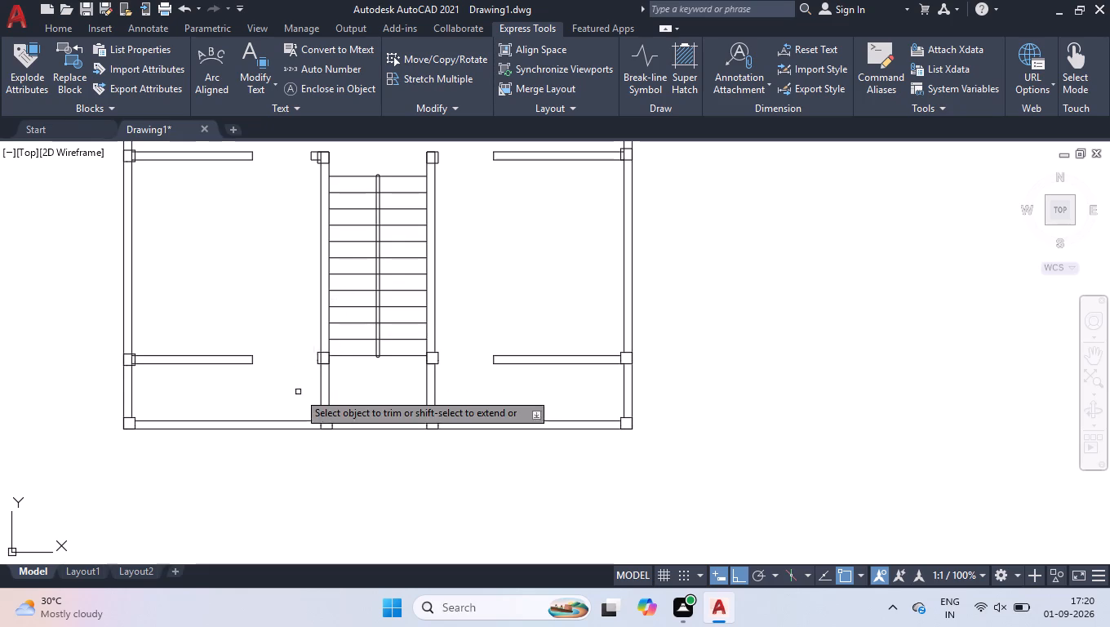
{"action": "scroll", "coordinate": [298, 392], "scroll_direction": "up", "scroll_amount": 5}
{"action": "scroll", "coordinate": [398, 308], "scroll_direction": "down", "scroll_amount": 2}
{"action": "left_click", "coordinate": [404, 246]}
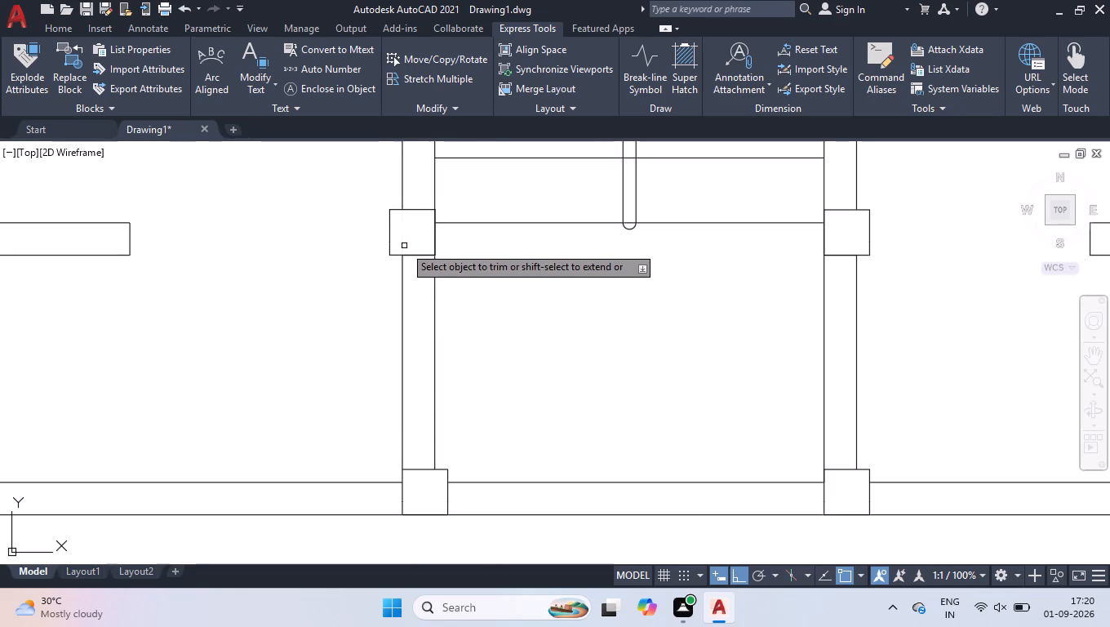
{"action": "scroll", "coordinate": [440, 348], "scroll_direction": "down", "scroll_amount": 4}
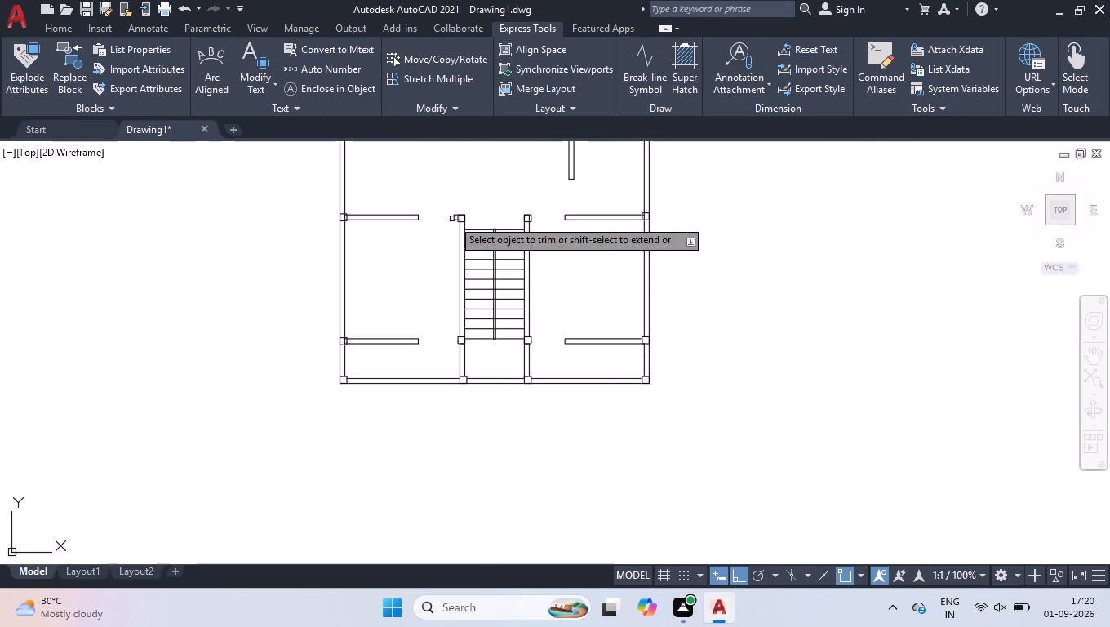
Trim the wall lines inside the column at the head of the staircase's left wall.
{"action": "scroll", "coordinate": [446, 191], "scroll_direction": "up", "scroll_amount": 3}
{"action": "scroll", "coordinate": [466, 298], "scroll_direction": "up", "scroll_amount": 5}
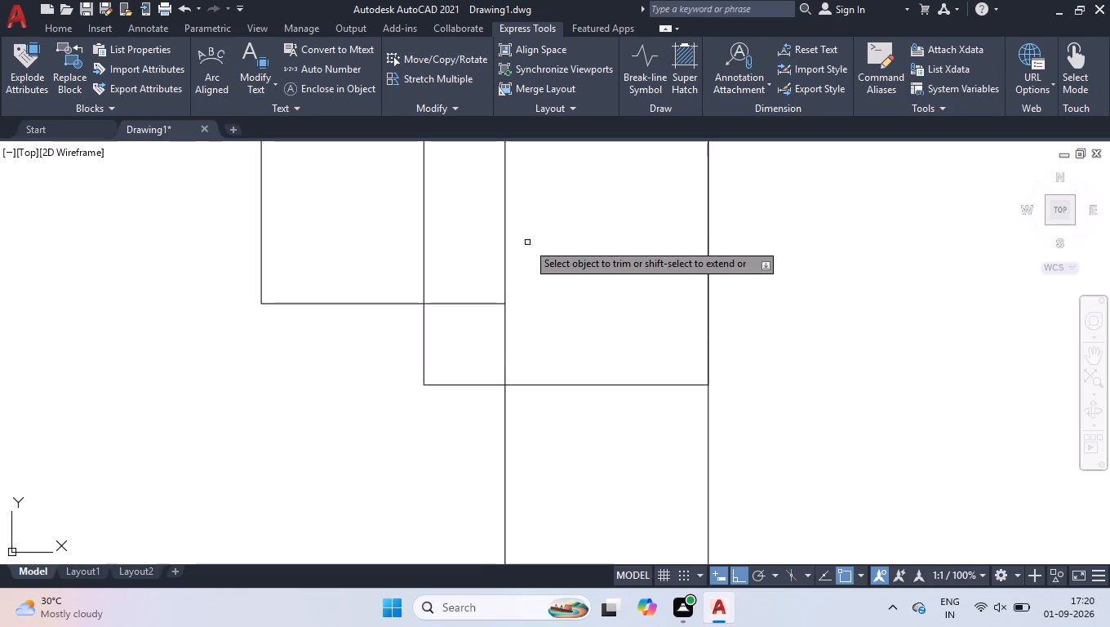
{"action": "left_click_drag", "start_coordinate": [527, 242], "coordinate": [526, 255]}
{"action": "left_click", "coordinate": [472, 334]}
{"action": "left_click", "coordinate": [503, 322]}
{"action": "scroll", "coordinate": [535, 308], "scroll_direction": "down", "scroll_amount": 7}
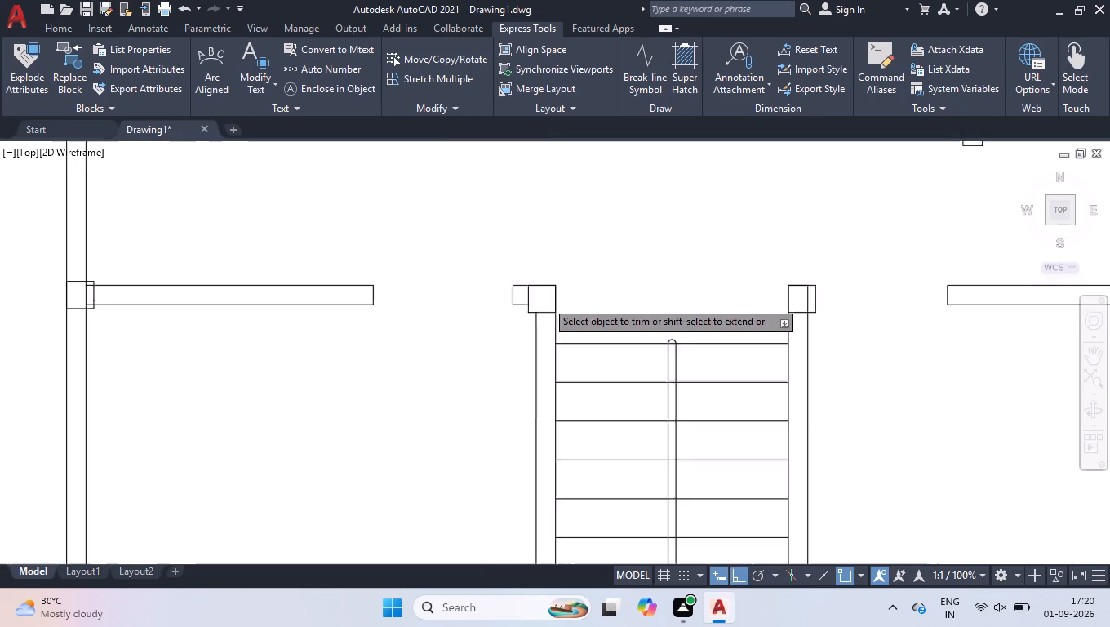
{"action": "scroll", "coordinate": [546, 301], "scroll_direction": "down", "scroll_amount": 1}
Trim the partition and wall lines inside the left outer wall's column level with the head of the staircase.
{"action": "scroll", "coordinate": [442, 297], "scroll_direction": "up", "scroll_amount": 4}
{"action": "scroll", "coordinate": [360, 336], "scroll_direction": "up", "scroll_amount": 3}
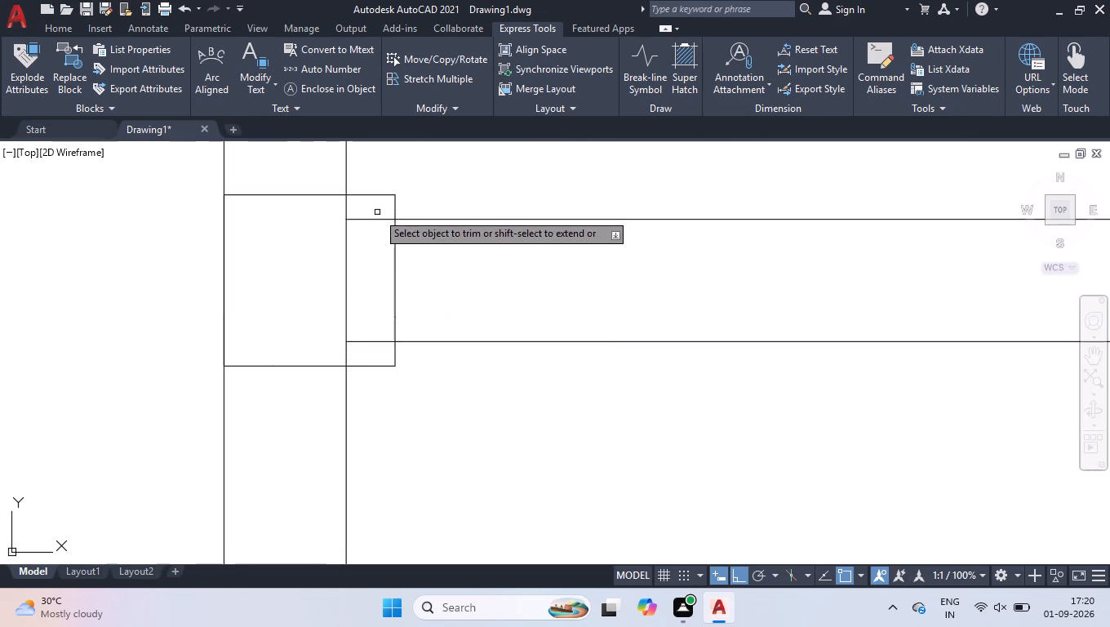
{"action": "left_click", "coordinate": [377, 212]}
{"action": "left_click", "coordinate": [367, 359]}
{"action": "left_click", "coordinate": [373, 318]}
{"action": "left_click", "coordinate": [335, 323]}
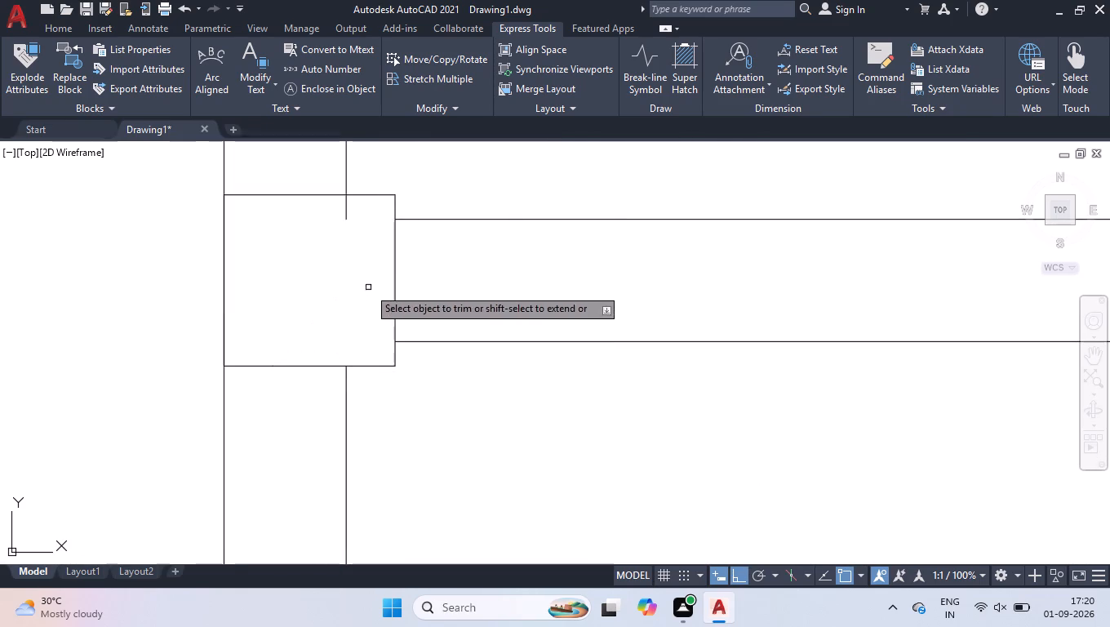
{"action": "left_click", "coordinate": [344, 207]}
{"action": "scroll", "coordinate": [375, 283], "scroll_direction": "down", "scroll_amount": 3}
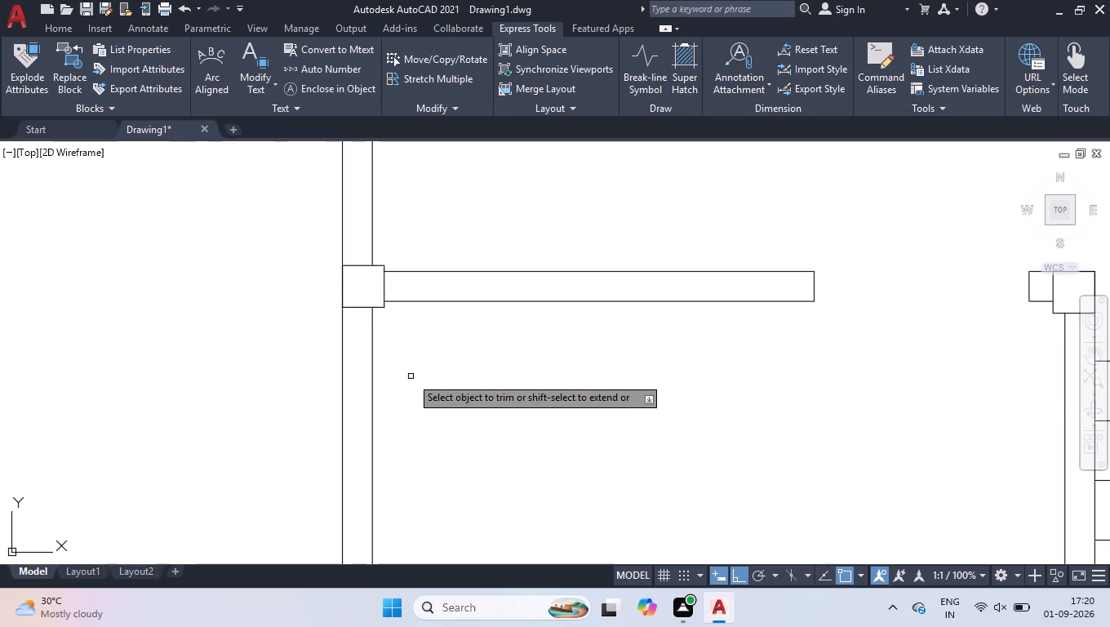
Trim the partition and wall lines inside the left outer wall's column level with the foot of the staircase.
{"action": "scroll", "coordinate": [425, 378], "scroll_direction": "down", "scroll_amount": 3}
{"action": "scroll", "coordinate": [415, 553], "scroll_direction": "up", "scroll_amount": 5}
{"action": "scroll", "coordinate": [381, 426], "scroll_direction": "up", "scroll_amount": 3}
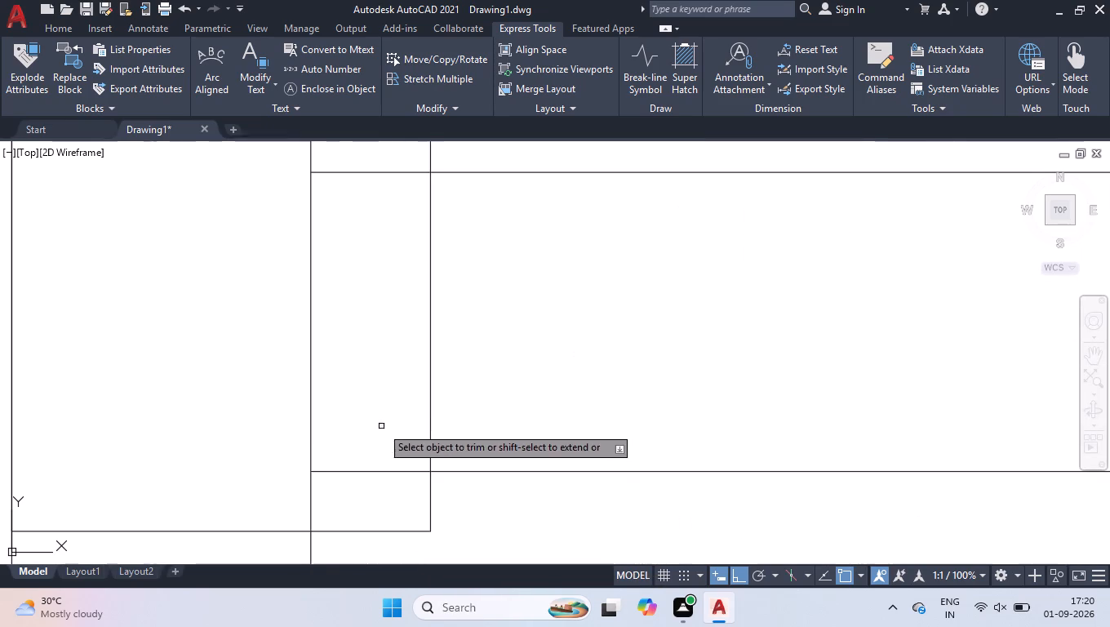
{"action": "scroll", "coordinate": [309, 192], "scroll_direction": "down", "scroll_amount": 1}
{"action": "left_click_drag", "start_coordinate": [301, 158], "coordinate": [311, 167]}
{"action": "left_click", "coordinate": [362, 265]}
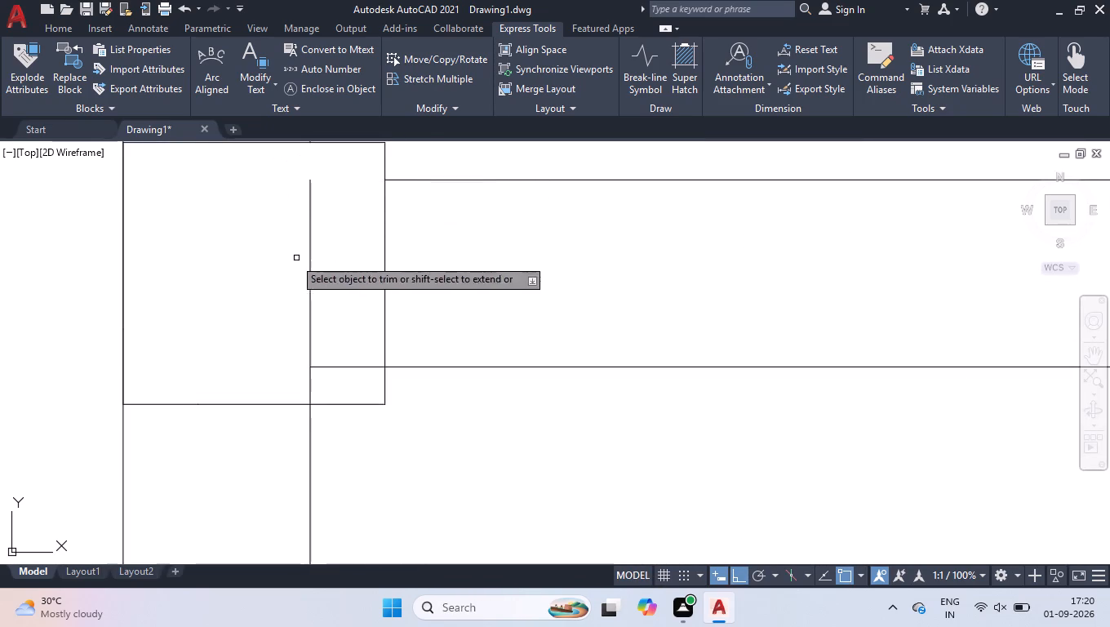
{"action": "left_click_drag", "start_coordinate": [282, 249], "coordinate": [299, 272]}
{"action": "left_click_drag", "start_coordinate": [322, 379], "coordinate": [331, 376]}
{"action": "left_click", "coordinate": [302, 318]}
{"action": "scroll", "coordinate": [311, 305], "scroll_direction": "down", "scroll_amount": 4}
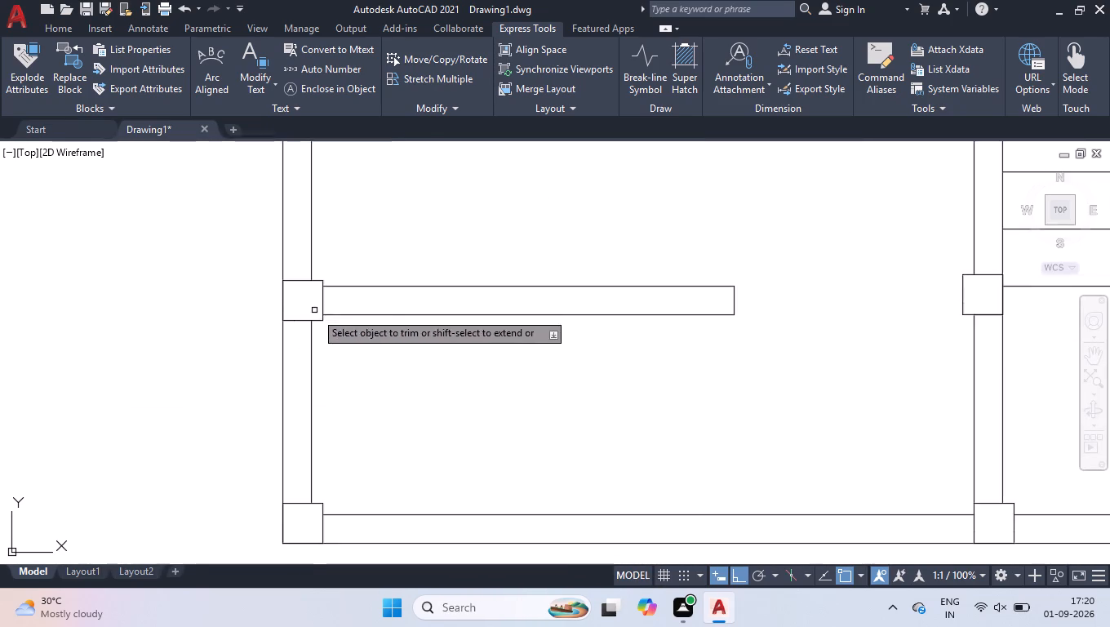
Trim the wall line inside the column at the head of the staircase's right wall.
{"action": "scroll", "coordinate": [374, 376], "scroll_direction": "down", "scroll_amount": 2}
{"action": "scroll", "coordinate": [373, 388], "scroll_direction": "up", "scroll_amount": 2}
{"action": "scroll", "coordinate": [375, 383], "scroll_direction": "down", "scroll_amount": 4}
{"action": "scroll", "coordinate": [353, 166], "scroll_direction": "up", "scroll_amount": 1}
{"action": "scroll", "coordinate": [423, 327], "scroll_direction": "down", "scroll_amount": 2}
{"action": "scroll", "coordinate": [557, 278], "scroll_direction": "up", "scroll_amount": 6}
{"action": "left_click", "coordinate": [522, 238]}
{"action": "left_click", "coordinate": [544, 243]}
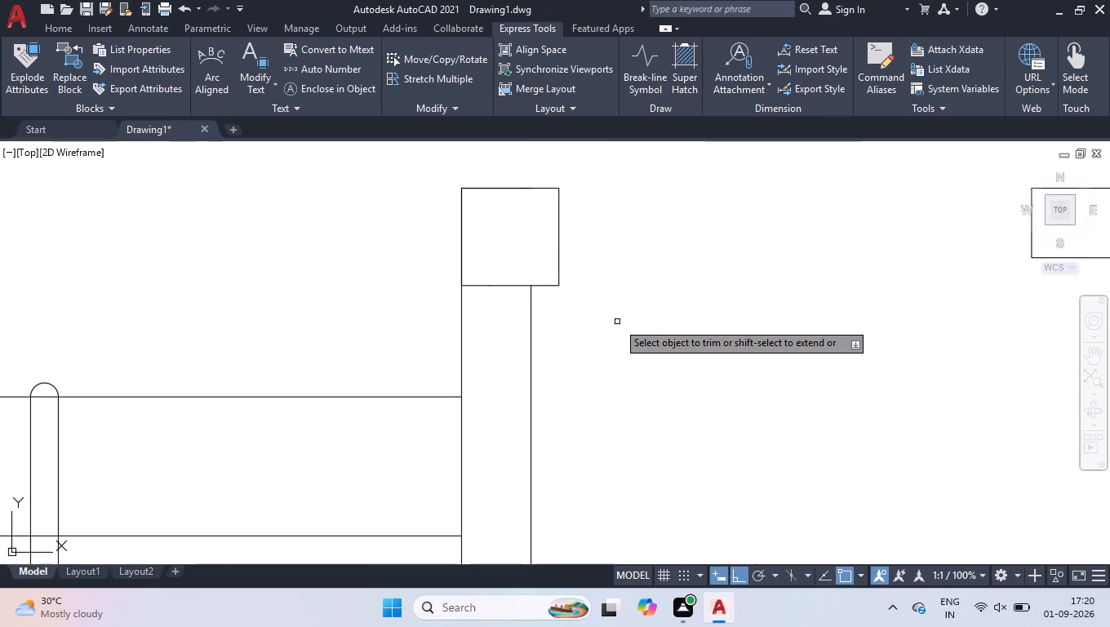
{"action": "scroll", "coordinate": [617, 322], "scroll_direction": "down", "scroll_amount": 6}
Trim the partition and inner wall lines inside the right outer wall's column level with the head of the staircase.
{"action": "scroll", "coordinate": [697, 315], "scroll_direction": "up", "scroll_amount": 3}
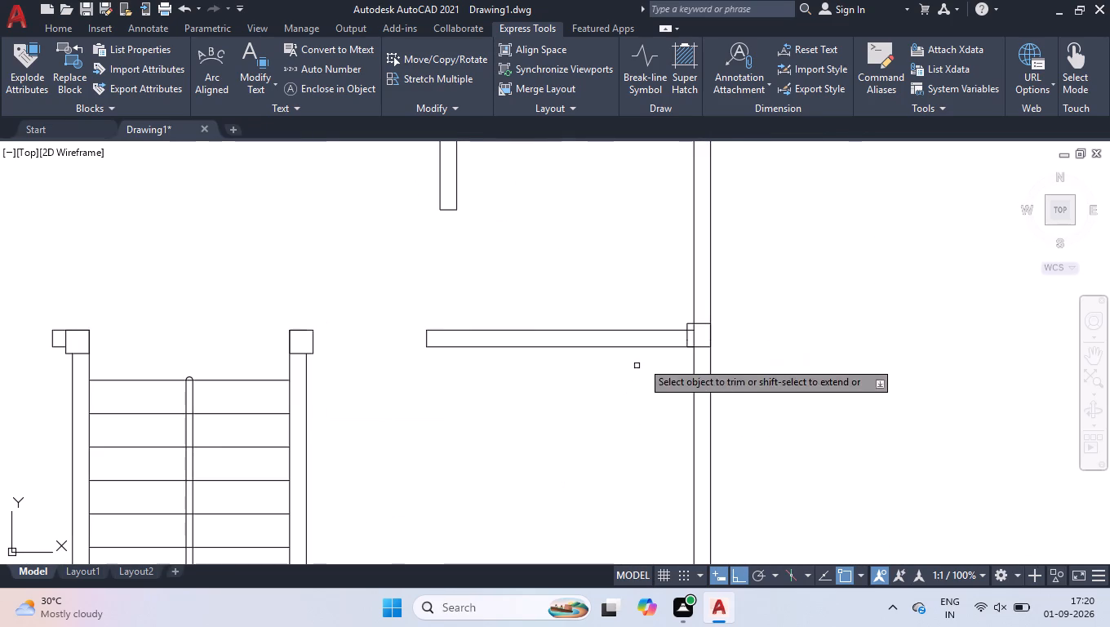
{"action": "scroll", "coordinate": [697, 331], "scroll_direction": "up", "scroll_amount": 5}
{"action": "left_click", "coordinate": [705, 236]}
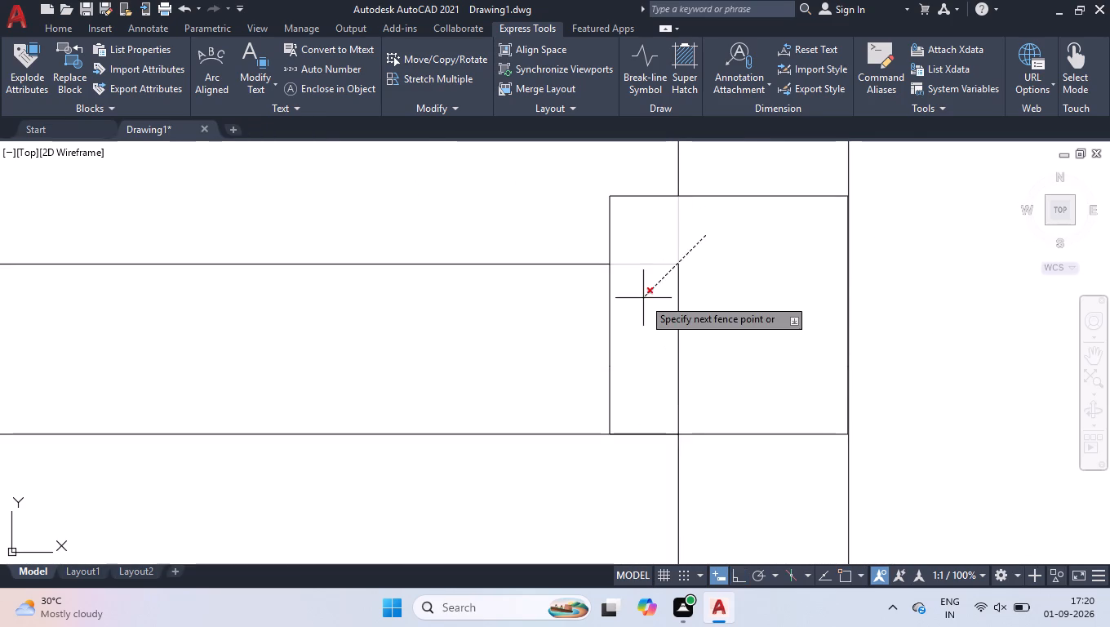
{"action": "left_click", "coordinate": [643, 298]}
{"action": "left_click", "coordinate": [664, 317]}
{"action": "left_click", "coordinate": [709, 327]}
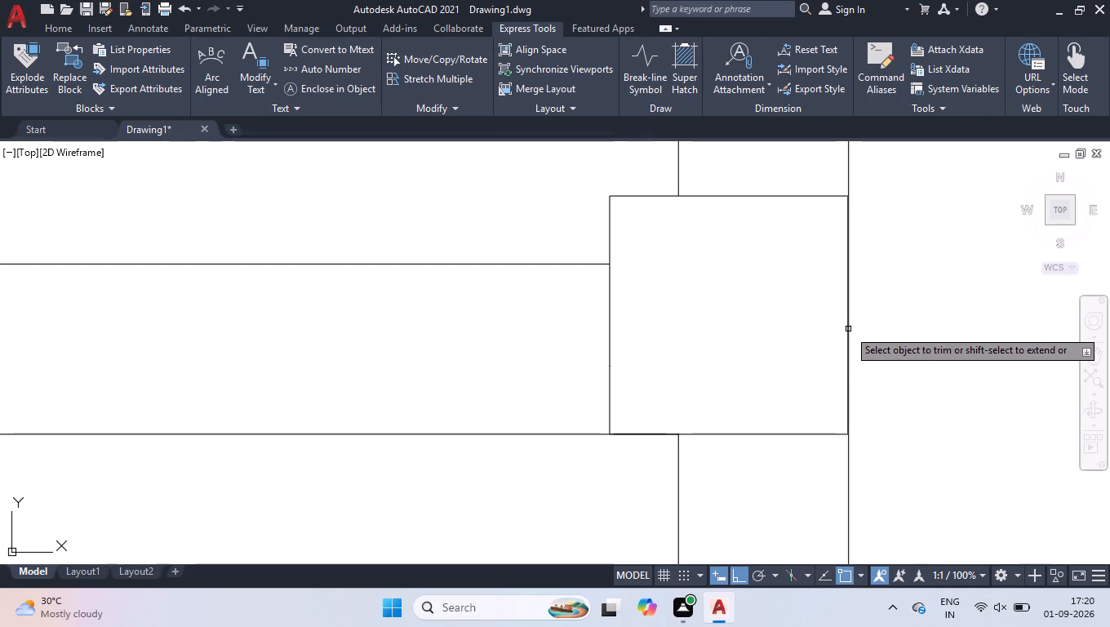
Trim the outer wall line along the outer edge of the right wall's column level with the staircase head.
{"action": "left_click", "coordinate": [849, 328]}
{"action": "scroll", "coordinate": [772, 343], "scroll_direction": "down", "scroll_amount": 7}
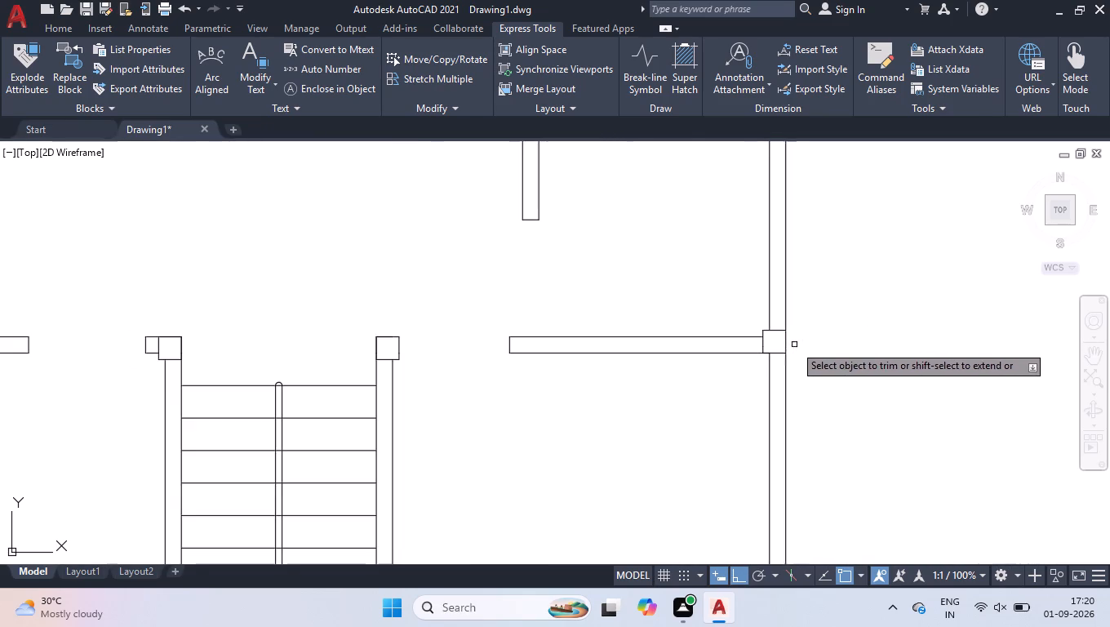
{"action": "scroll", "coordinate": [794, 345], "scroll_direction": "down", "scroll_amount": 1}
{"action": "scroll", "coordinate": [797, 451], "scroll_direction": "up", "scroll_amount": 7}
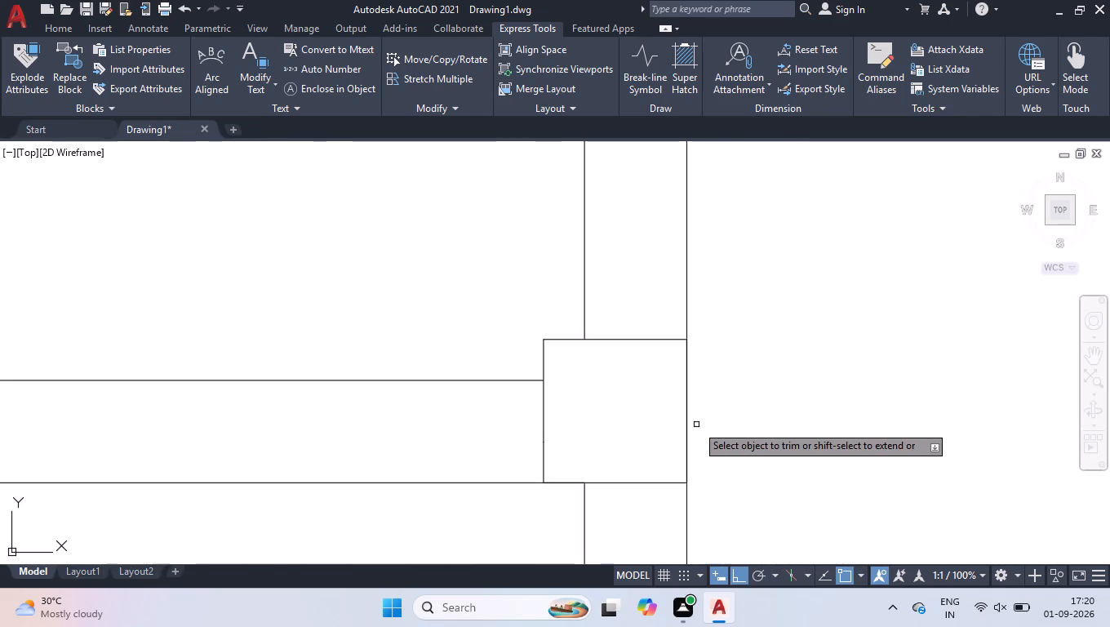
{"action": "left_click", "coordinate": [688, 423]}
{"action": "scroll", "coordinate": [750, 400], "scroll_direction": "down", "scroll_amount": 4}
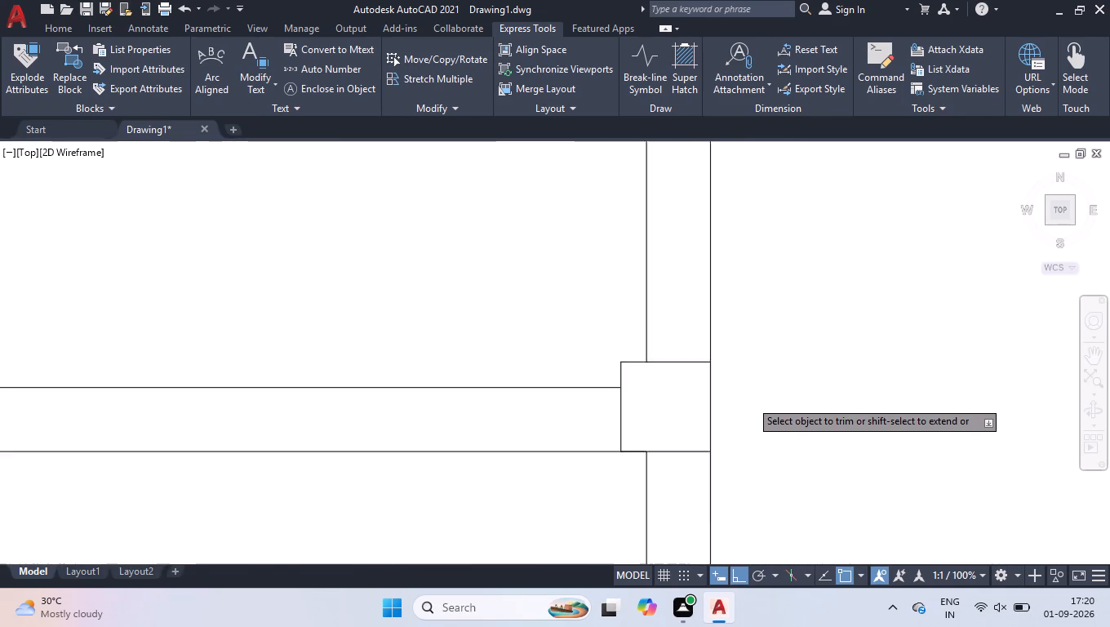
{"action": "scroll", "coordinate": [730, 536], "scroll_direction": "up", "scroll_amount": 4}
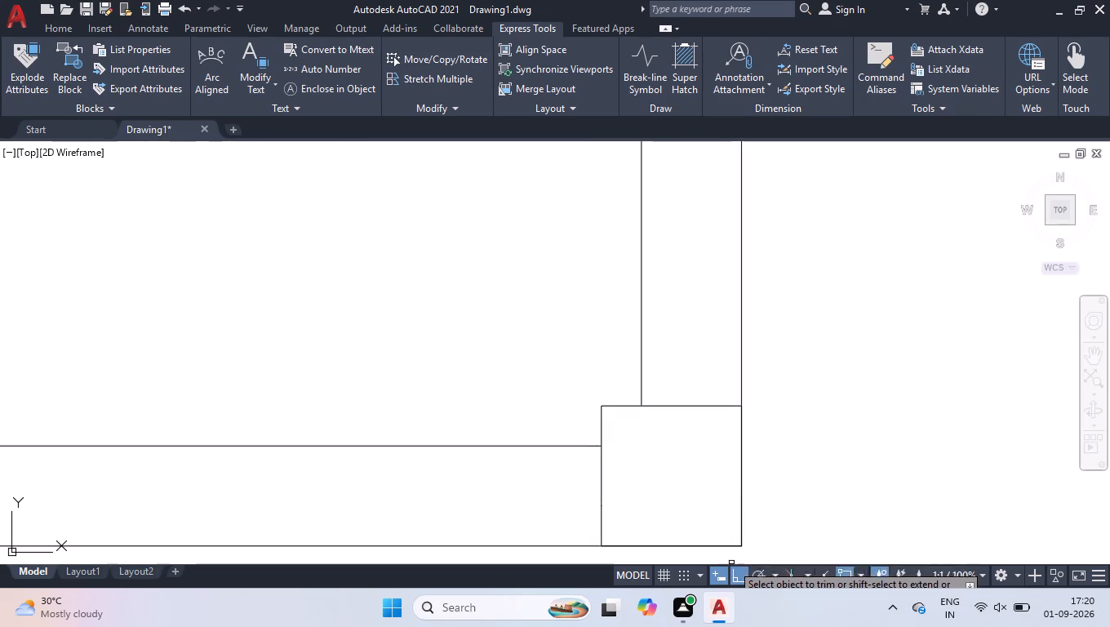
Trim the outer wall line along the outer edge of the bottom-right corner column of the floor plan.
{"action": "scroll", "coordinate": [735, 549], "scroll_direction": "up", "scroll_amount": 3}
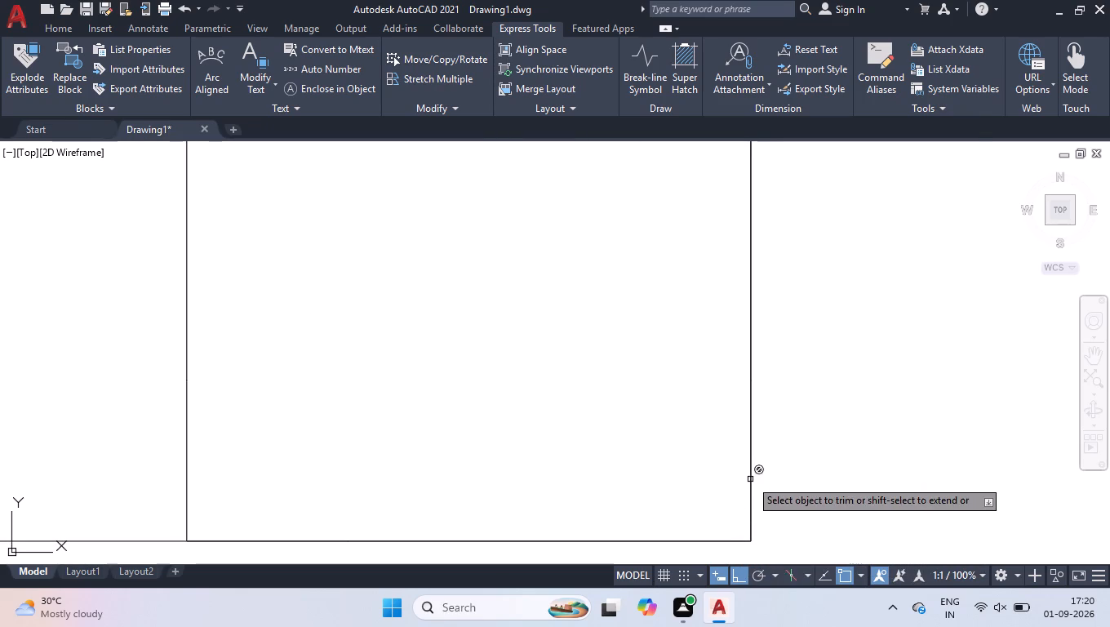
{"action": "scroll", "coordinate": [750, 469], "scroll_direction": "down", "scroll_amount": 2}
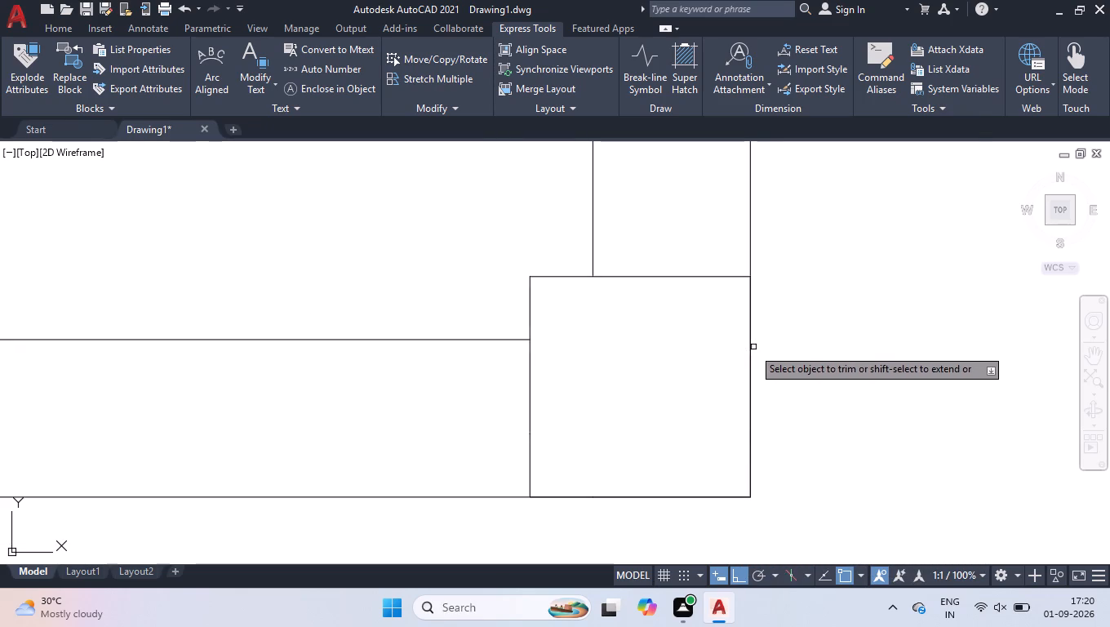
{"action": "left_click", "coordinate": [751, 349]}
Trim the outer wall, inner wall and partition lines at the right outer wall's column level with the upper partition.
{"action": "scroll", "coordinate": [721, 419], "scroll_direction": "down", "scroll_amount": 8}
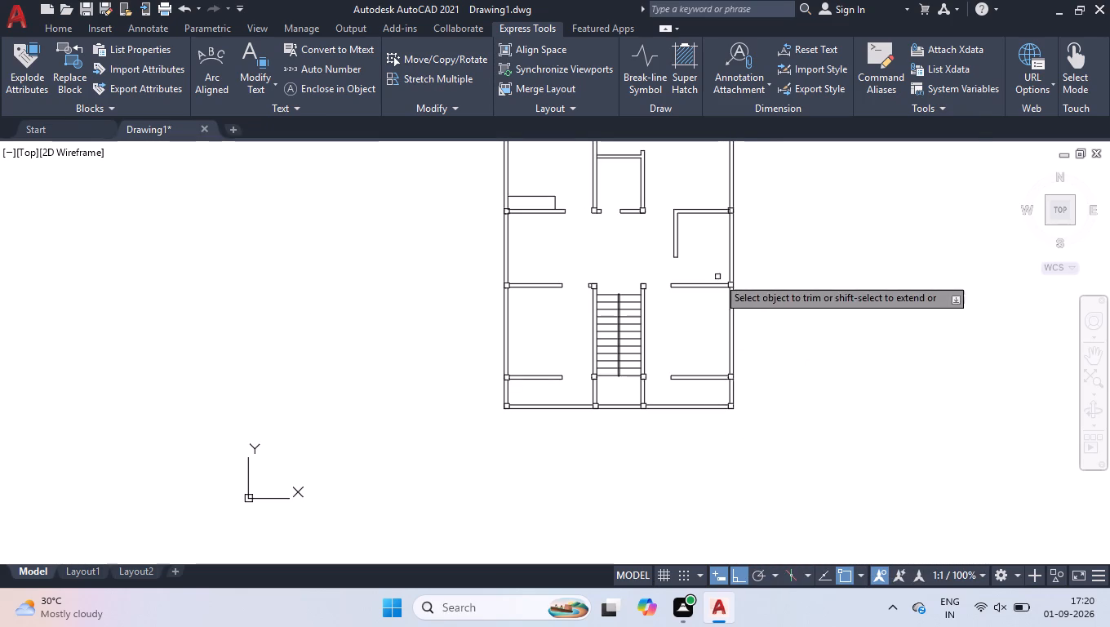
{"action": "scroll", "coordinate": [715, 202], "scroll_direction": "up", "scroll_amount": 7}
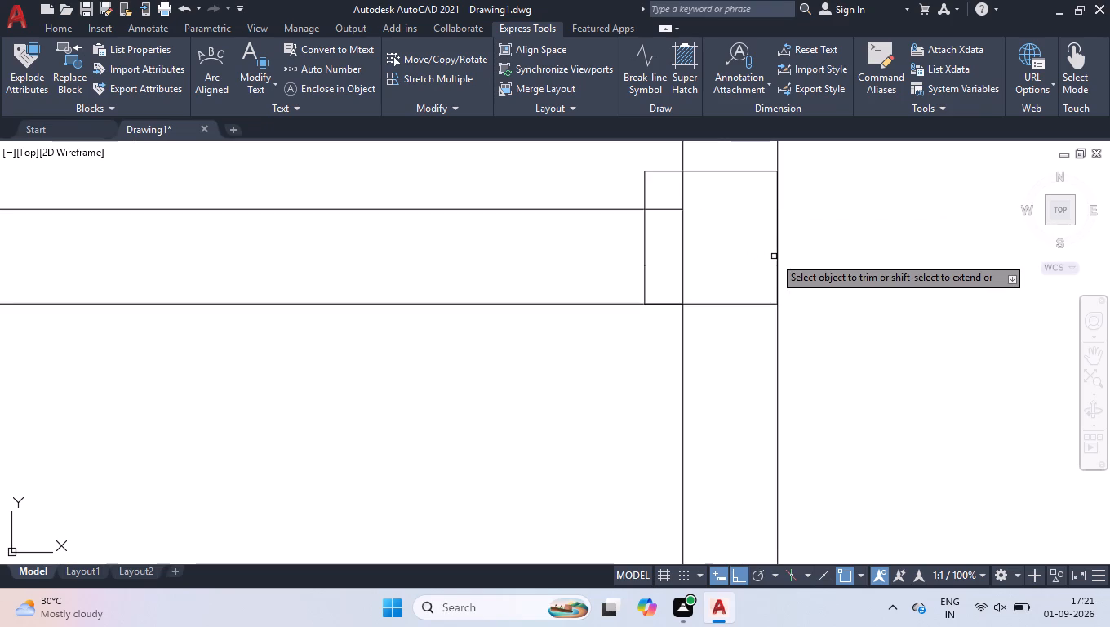
{"action": "left_click", "coordinate": [779, 260]}
{"action": "left_click", "coordinate": [693, 188]}
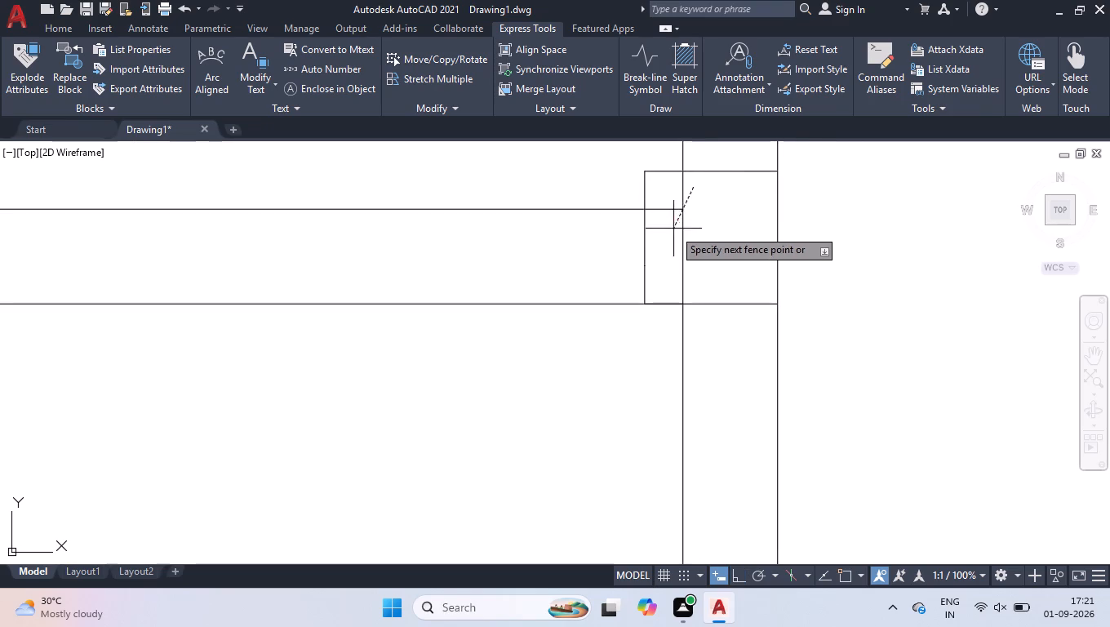
{"action": "left_click", "coordinate": [659, 205]}
{"action": "left_click", "coordinate": [660, 204]}
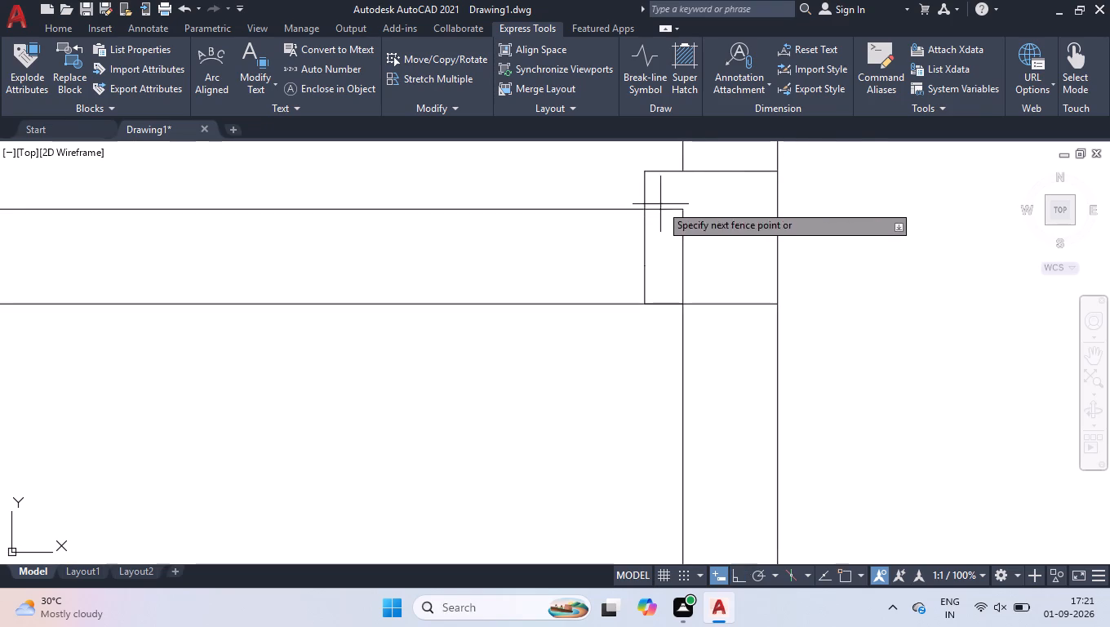
{"action": "double_click", "coordinate": [682, 233]}
{"action": "left_click", "coordinate": [696, 236]}
{"action": "scroll", "coordinate": [700, 238], "scroll_direction": "down", "scroll_amount": 1}
{"action": "left_click", "coordinate": [702, 239]}
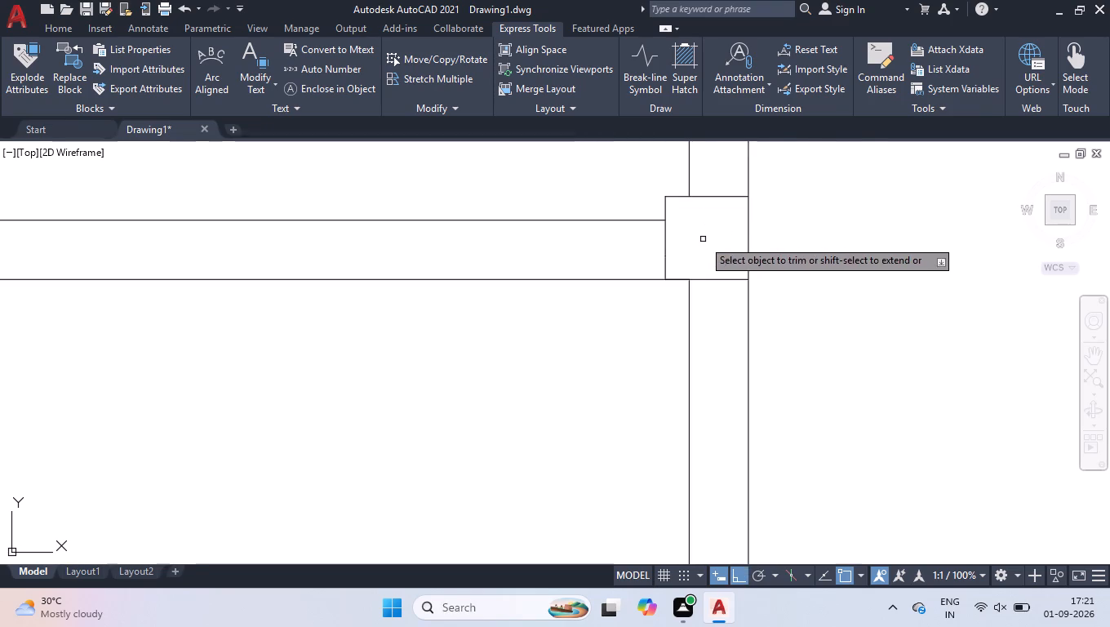
Trim the partition and inner wall lines inside the left outer wall's column level with the upper partition, and finish trimming.
{"action": "scroll", "coordinate": [706, 247], "scroll_direction": "down", "scroll_amount": 4}
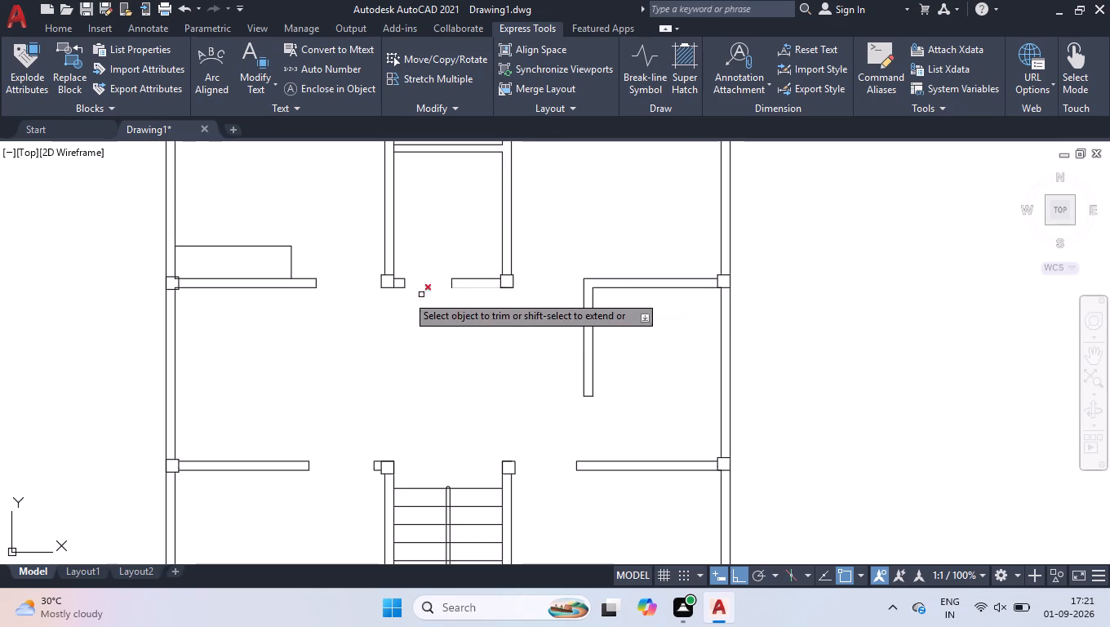
{"action": "scroll", "coordinate": [392, 282], "scroll_direction": "up", "scroll_amount": 3}
{"action": "scroll", "coordinate": [393, 282], "scroll_direction": "down", "scroll_amount": 3}
{"action": "scroll", "coordinate": [171, 295], "scroll_direction": "up", "scroll_amount": 3}
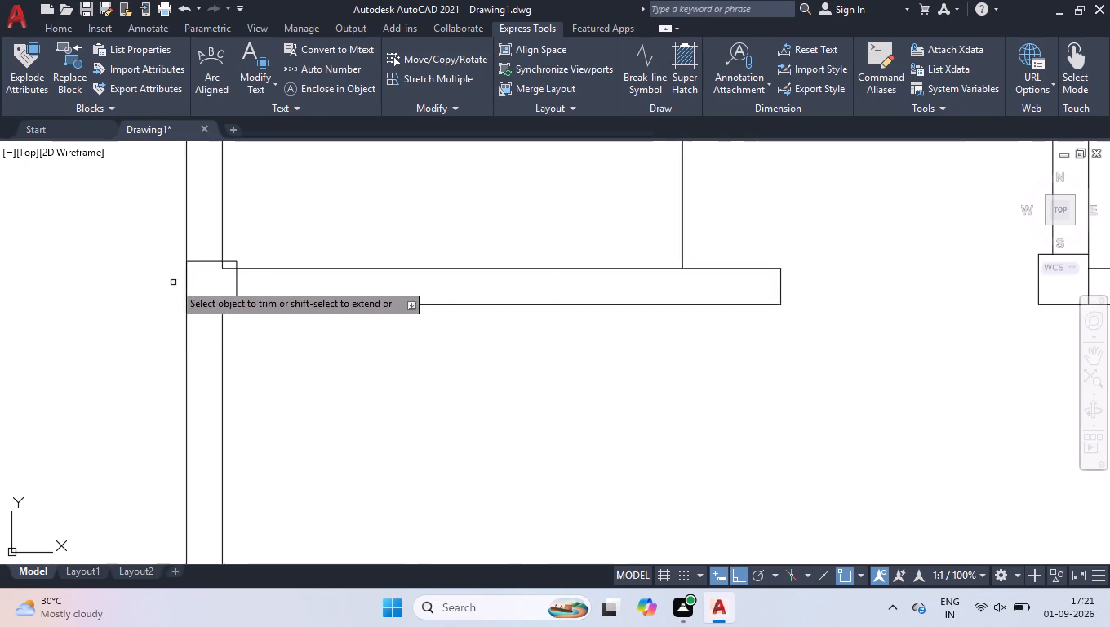
{"action": "scroll", "coordinate": [220, 317], "scroll_direction": "up", "scroll_amount": 2}
{"action": "left_click", "coordinate": [251, 185]}
{"action": "left_click", "coordinate": [247, 291]}
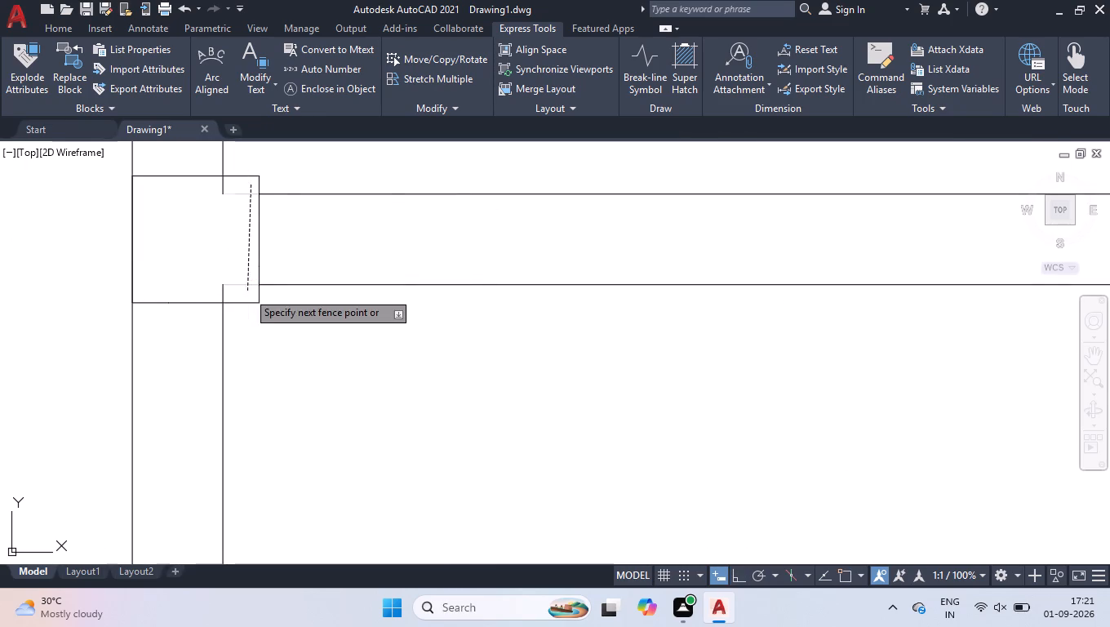
{"action": "left_click", "coordinate": [224, 185]}
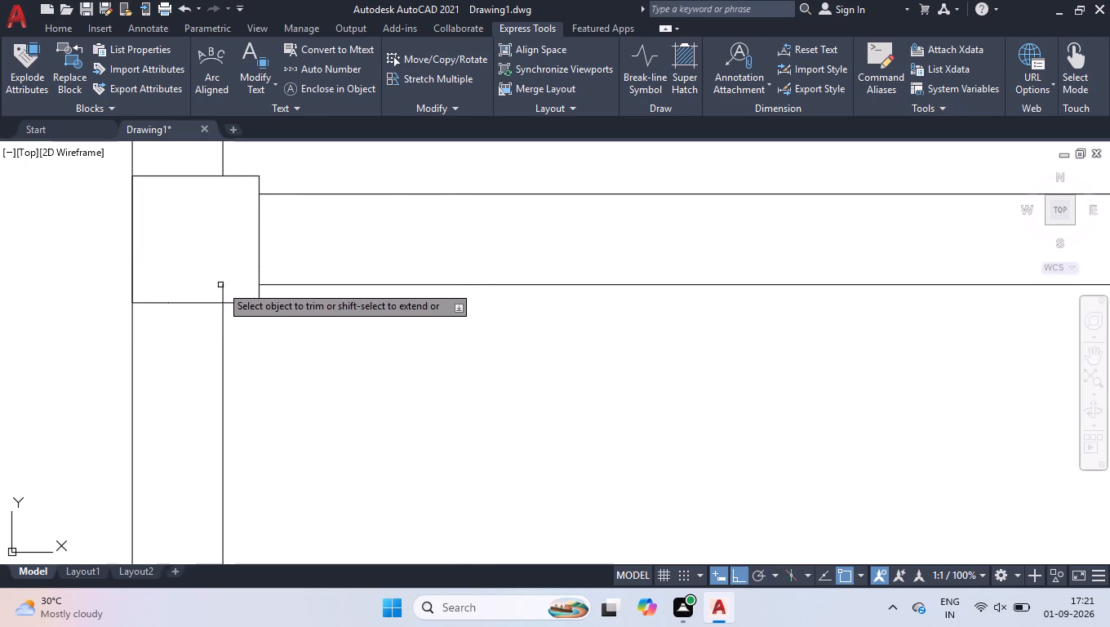
{"action": "left_click", "coordinate": [221, 287]}
{"action": "scroll", "coordinate": [313, 366], "scroll_direction": "down", "scroll_amount": 6}
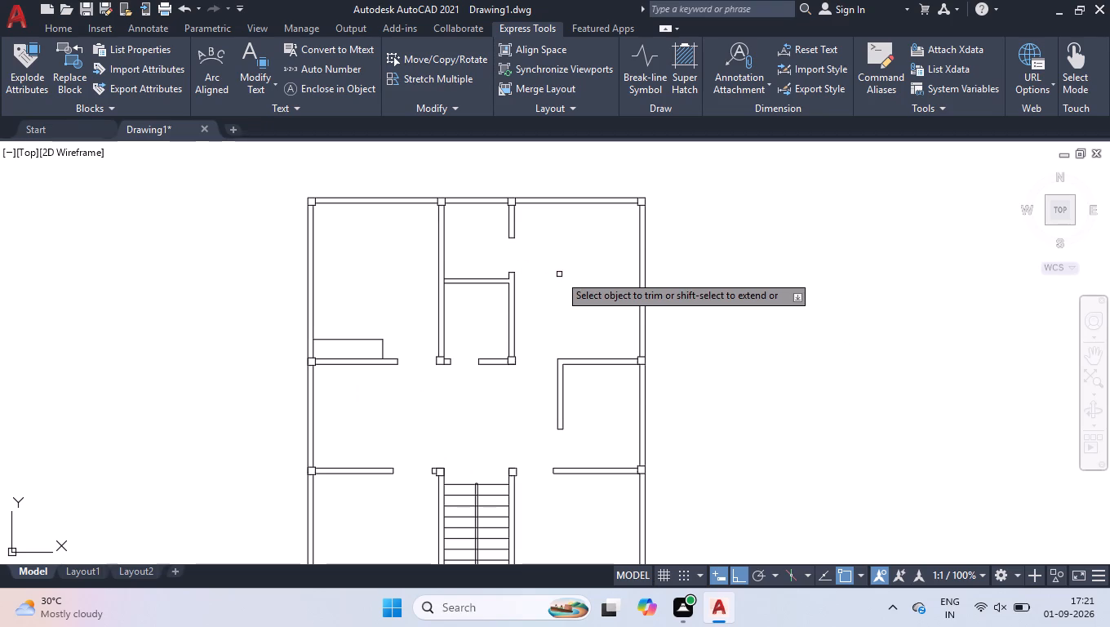
{"action": "key", "text": "Return"}
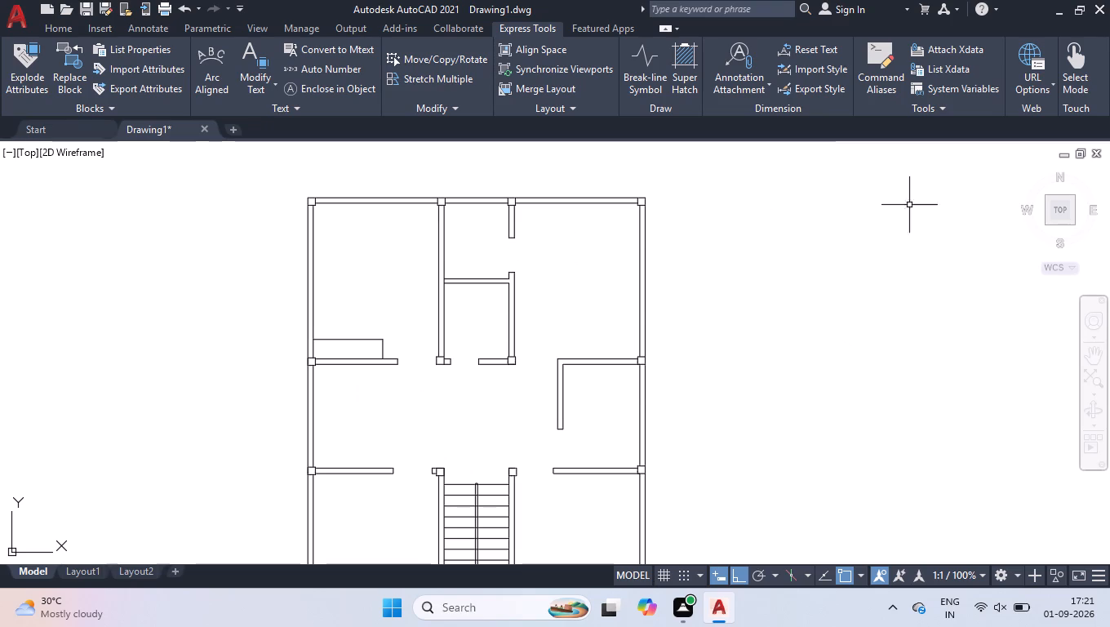
{"action": "left_click", "coordinate": [1067, 207]}
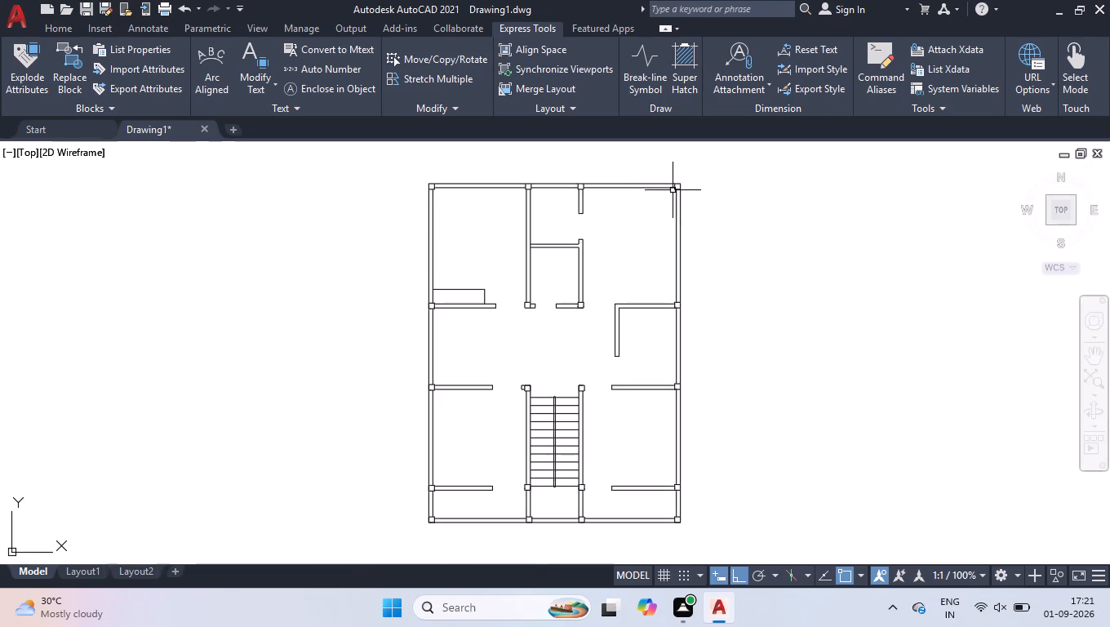
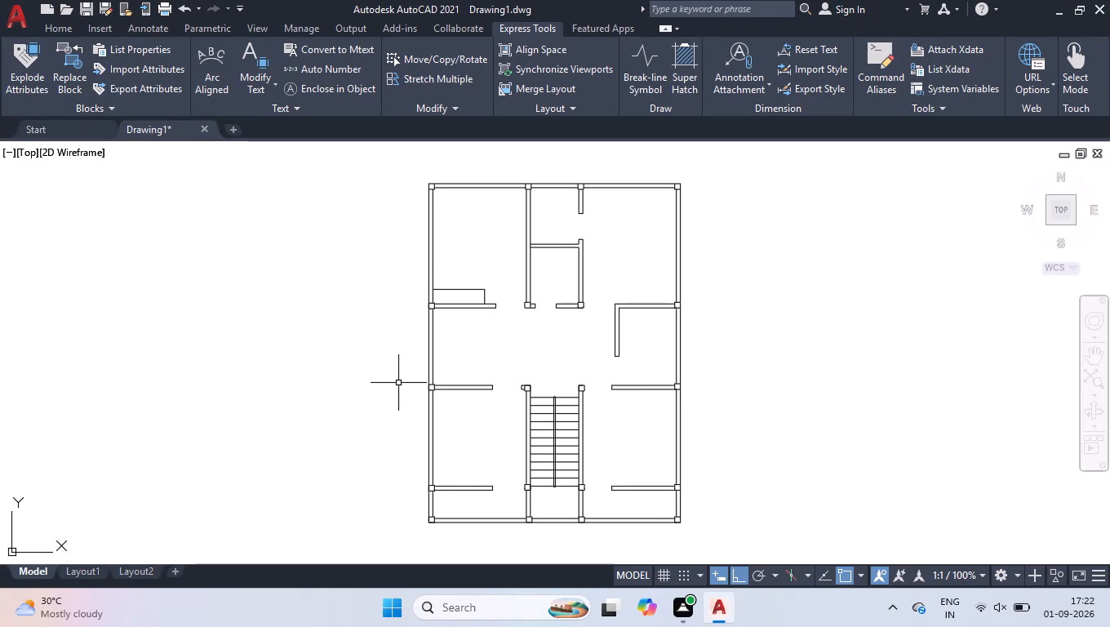
Change the colour of all floor plan objects to index colour 182 and clear the selection.
{"action": "left_click", "coordinate": [706, 167]}
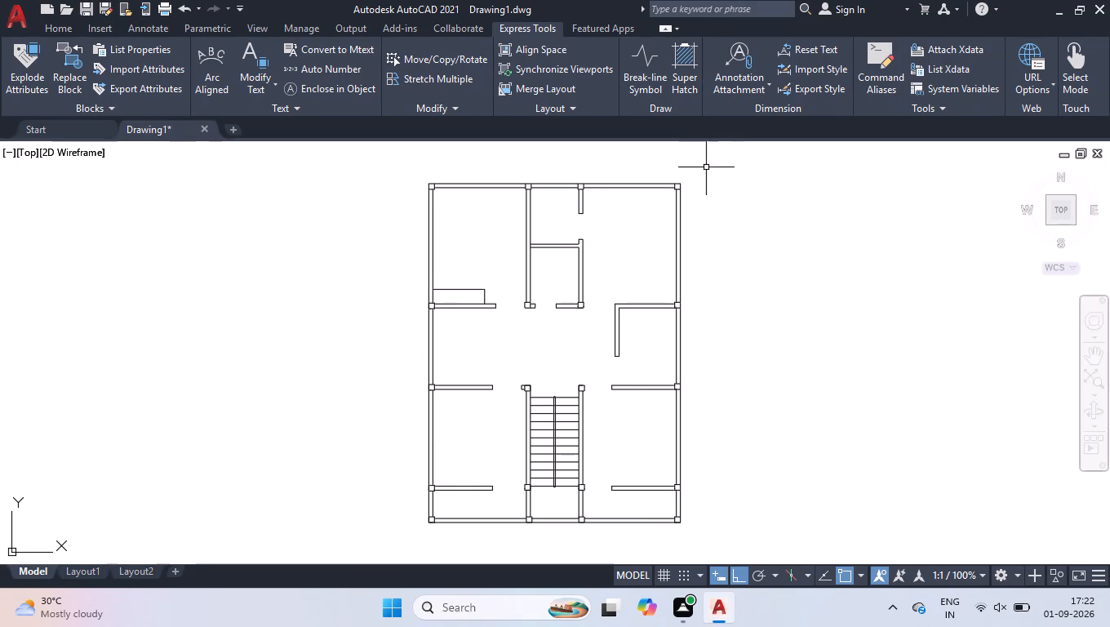
{"action": "left_click", "coordinate": [380, 541]}
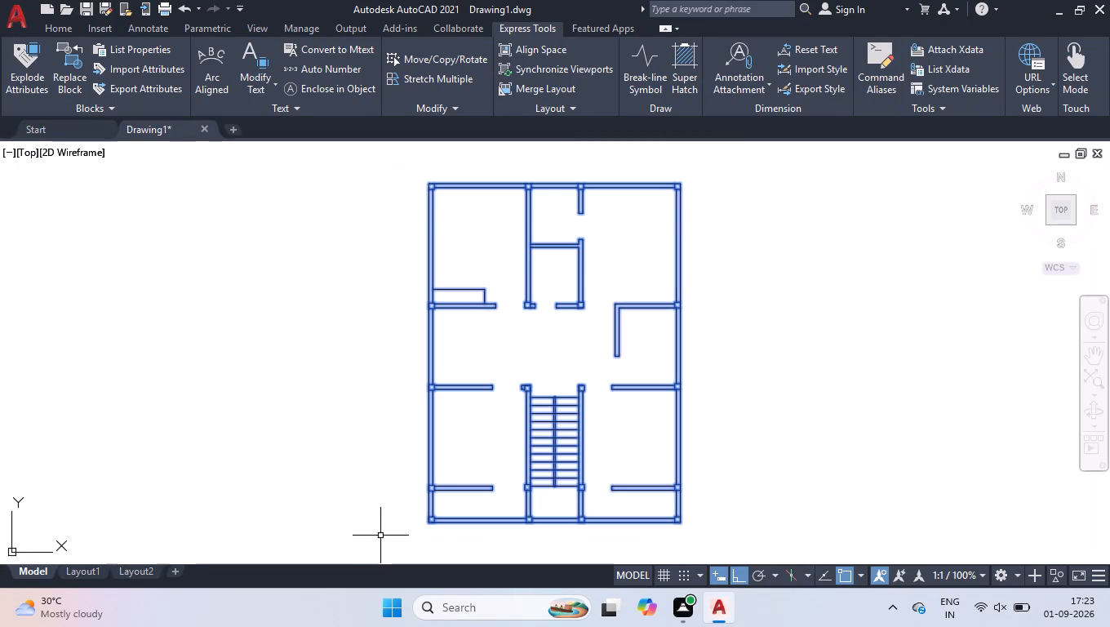
{"action": "key", "text": "ctrl+1"}
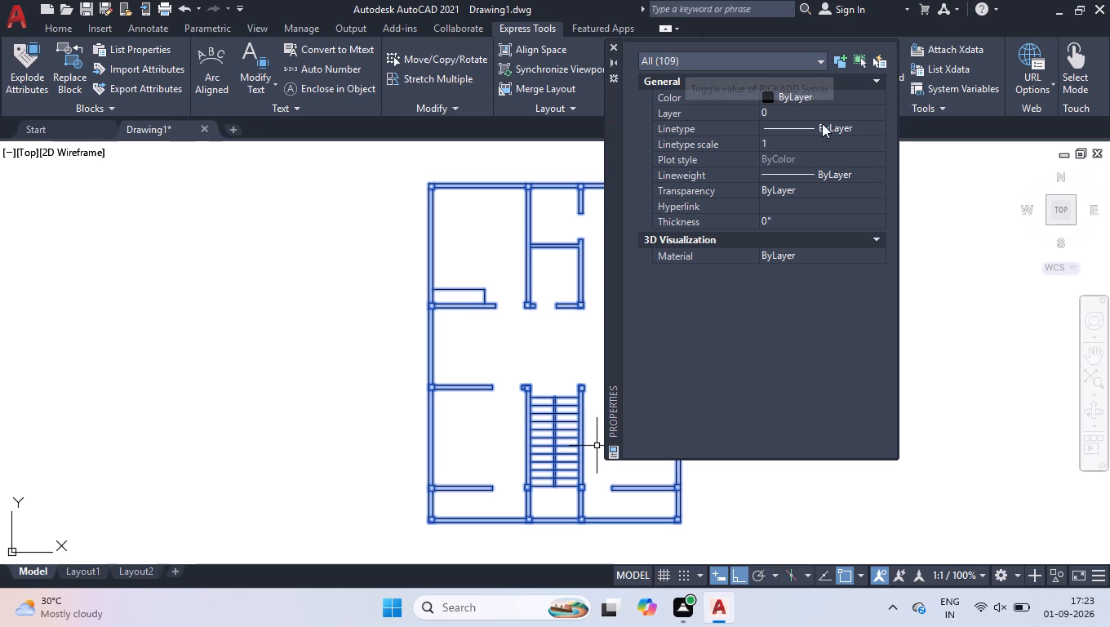
{"action": "left_click", "coordinate": [825, 98]}
{"action": "left_click", "coordinate": [825, 96]}
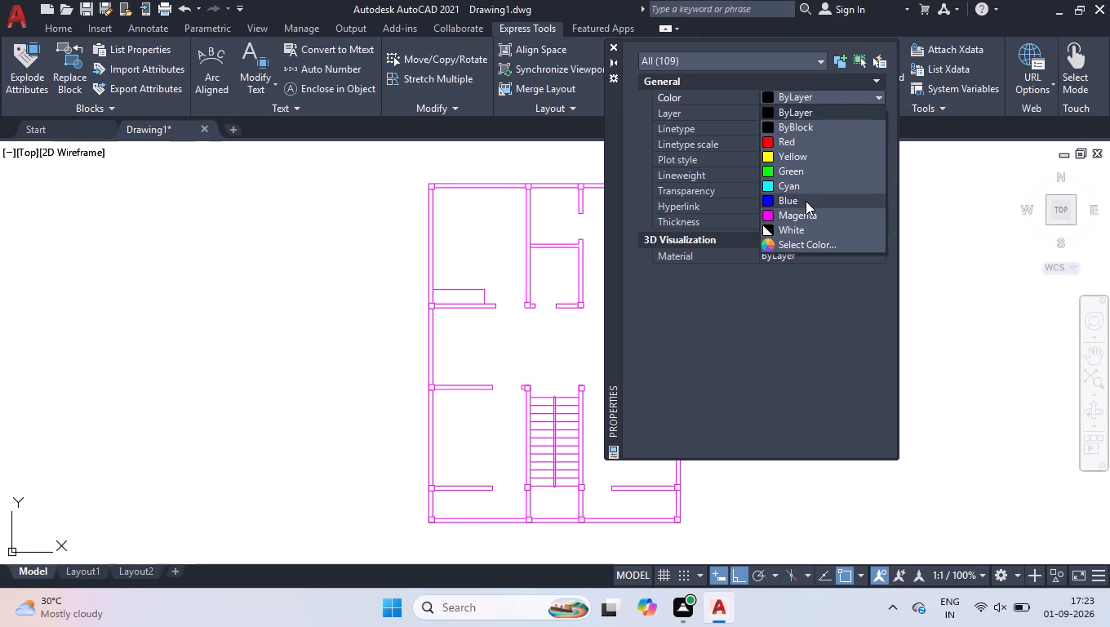
{"action": "left_click", "coordinate": [816, 247]}
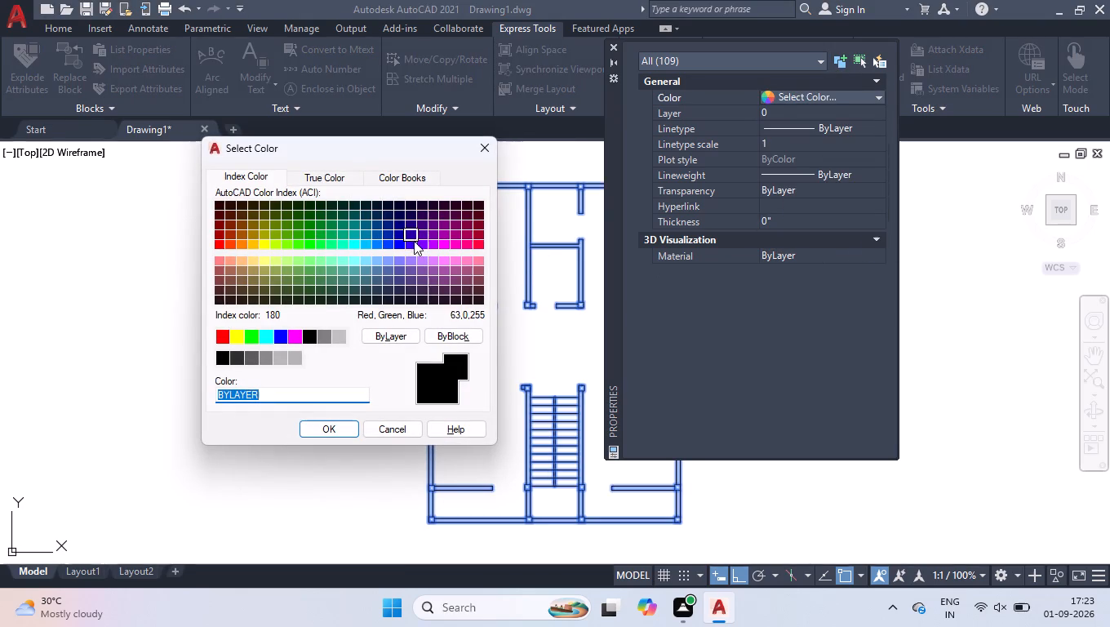
{"action": "left_click", "coordinate": [411, 233]}
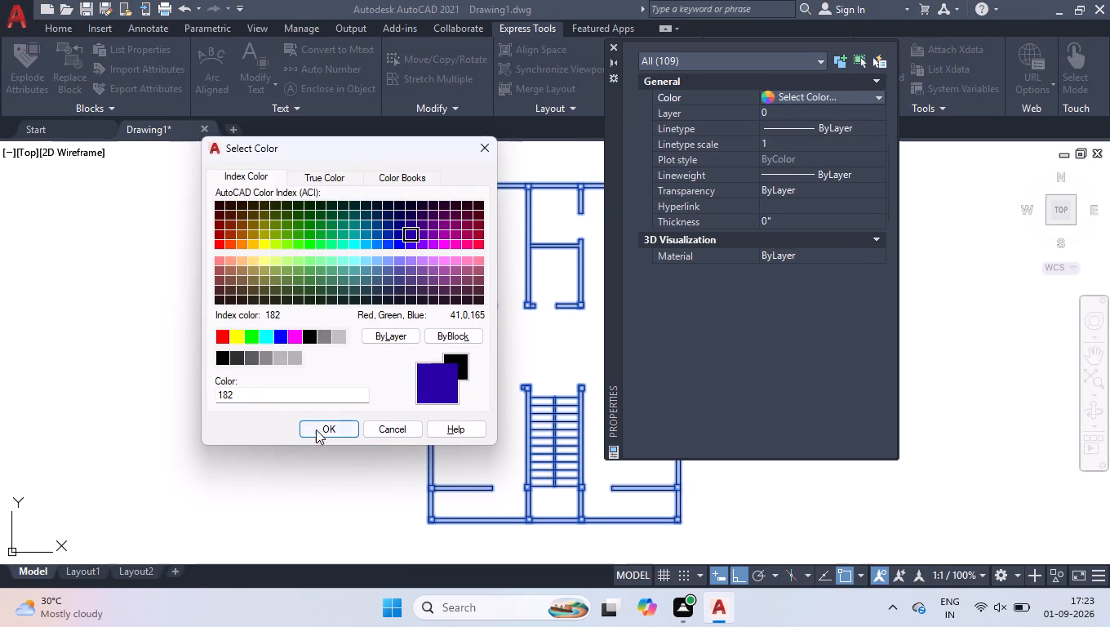
{"action": "left_click", "coordinate": [316, 425]}
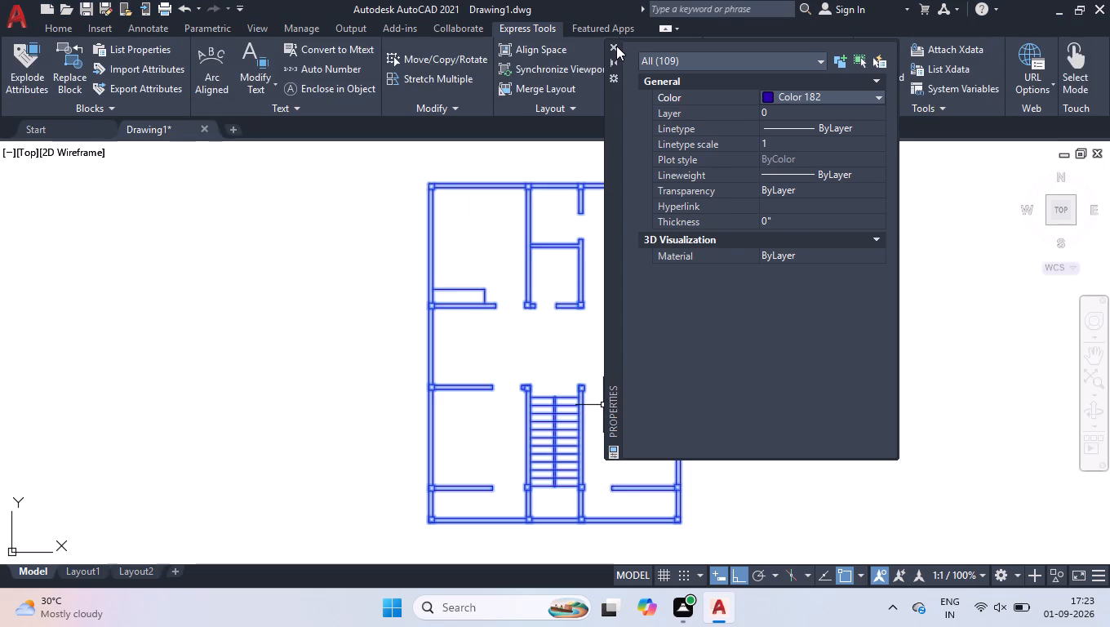
{"action": "left_click", "coordinate": [616, 46]}
{"action": "right_click", "coordinate": [724, 198]}
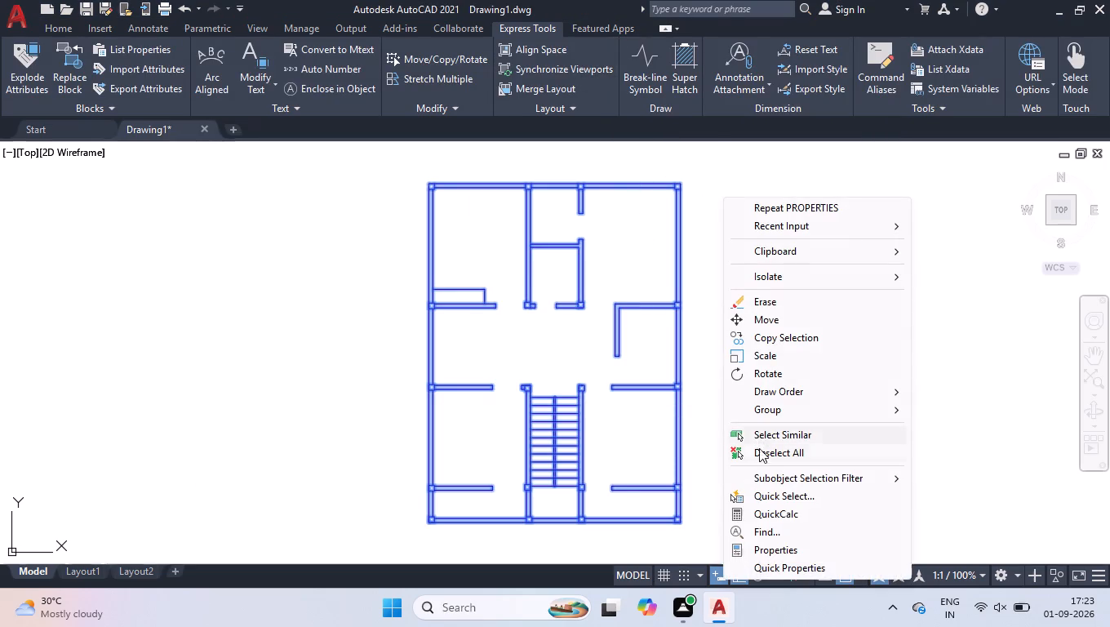
{"action": "left_click", "coordinate": [761, 453]}
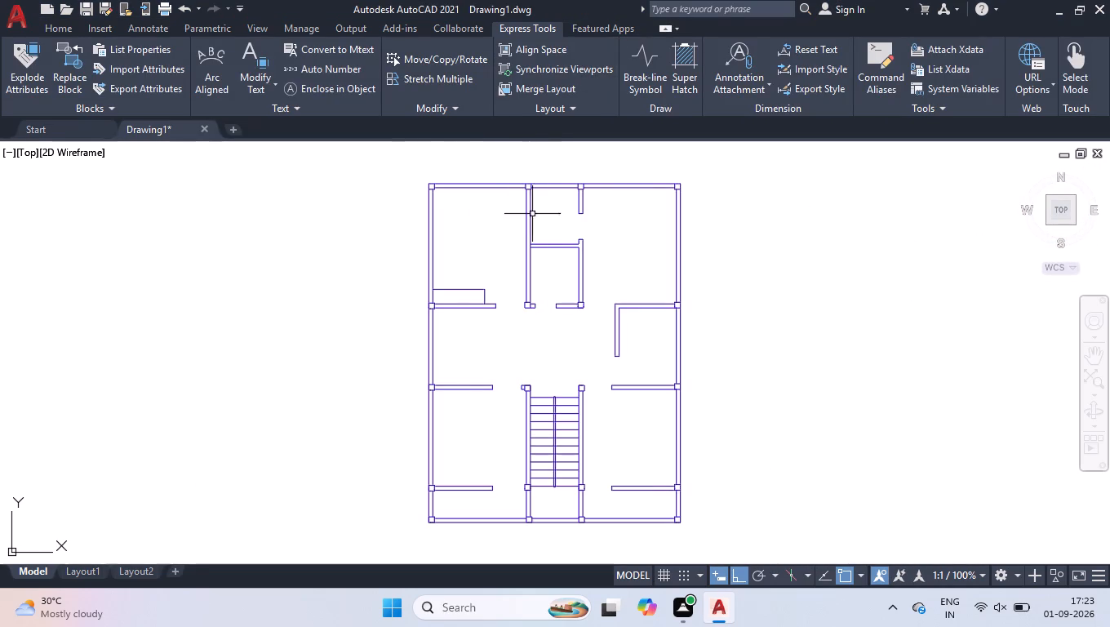
Insert the architectural Door - Imperial block from the tool palettes in the empty space left of the floor plan.
{"action": "scroll", "coordinate": [511, 187], "scroll_direction": "up", "scroll_amount": 1}
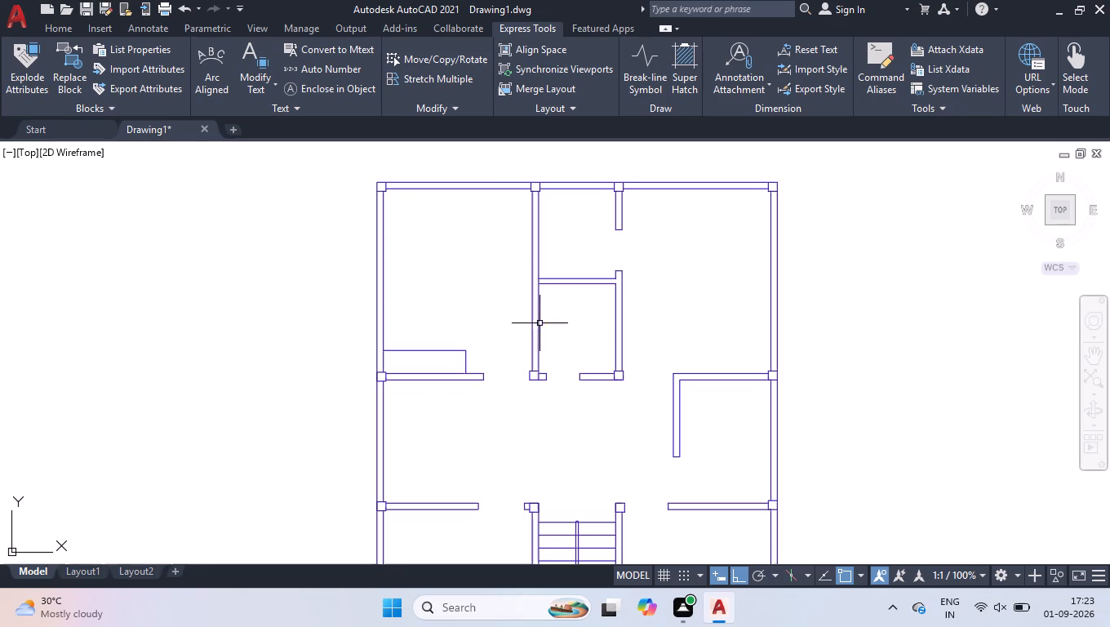
{"action": "scroll", "coordinate": [649, 325], "scroll_direction": "down", "scroll_amount": 1}
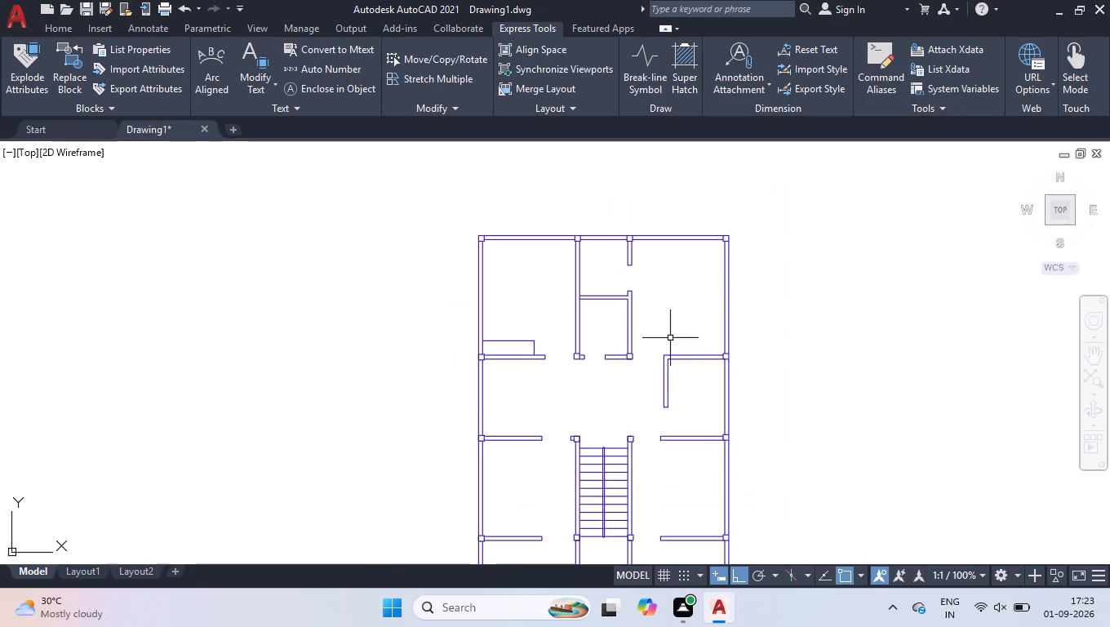
{"action": "scroll", "coordinate": [665, 325], "scroll_direction": "down", "scroll_amount": 1}
{"action": "scroll", "coordinate": [667, 416], "scroll_direction": "up", "scroll_amount": 1}
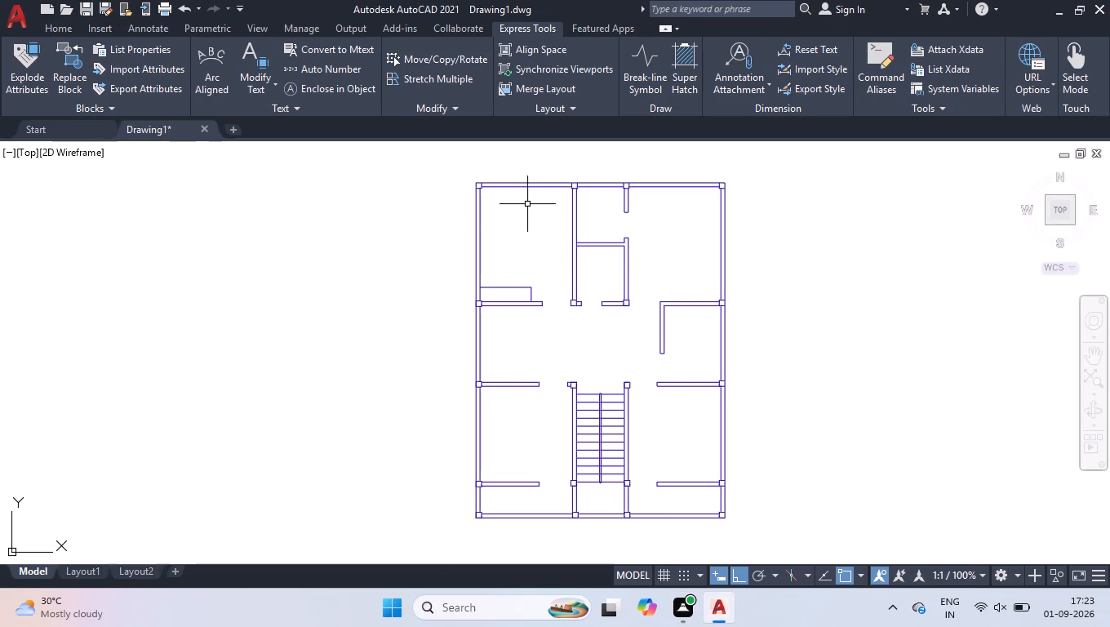
{"action": "scroll", "coordinate": [527, 204], "scroll_direction": "up", "scroll_amount": 1}
{"action": "key", "text": "ctrl+3"}
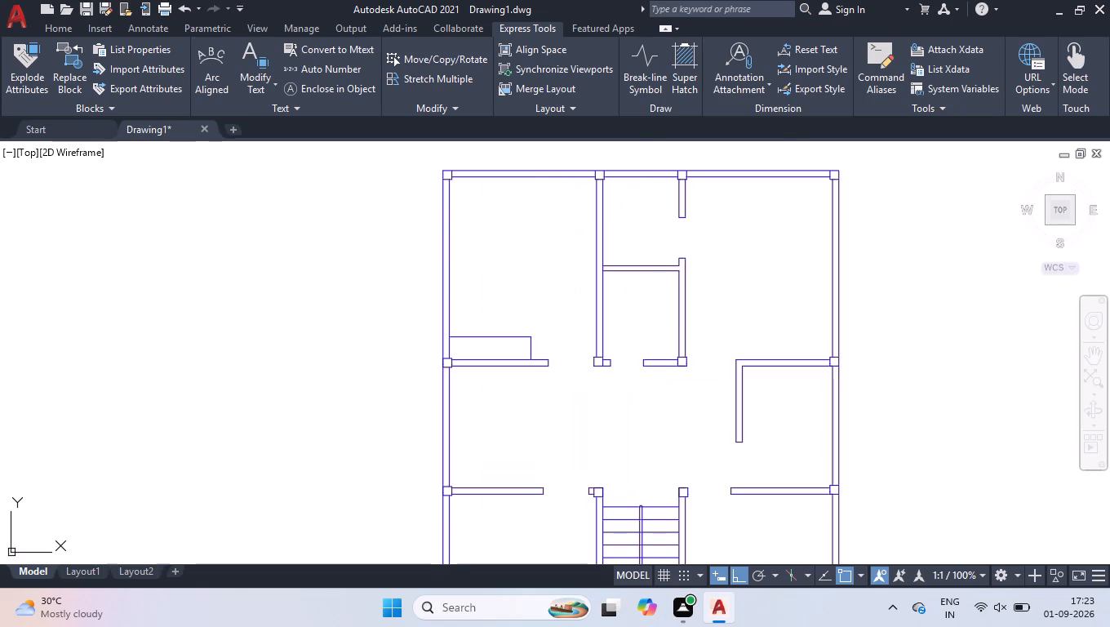
{"action": "left_click_drag", "start_coordinate": [709, 131], "coordinate": [689, 137]}
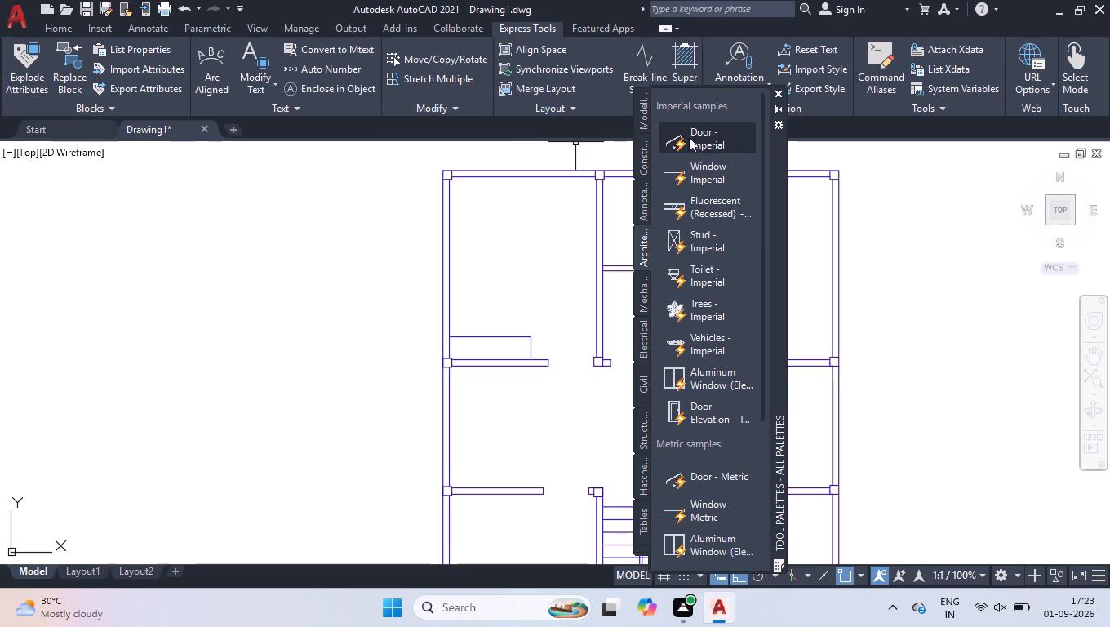
{"action": "left_click_drag", "start_coordinate": [689, 137], "coordinate": [324, 244]}
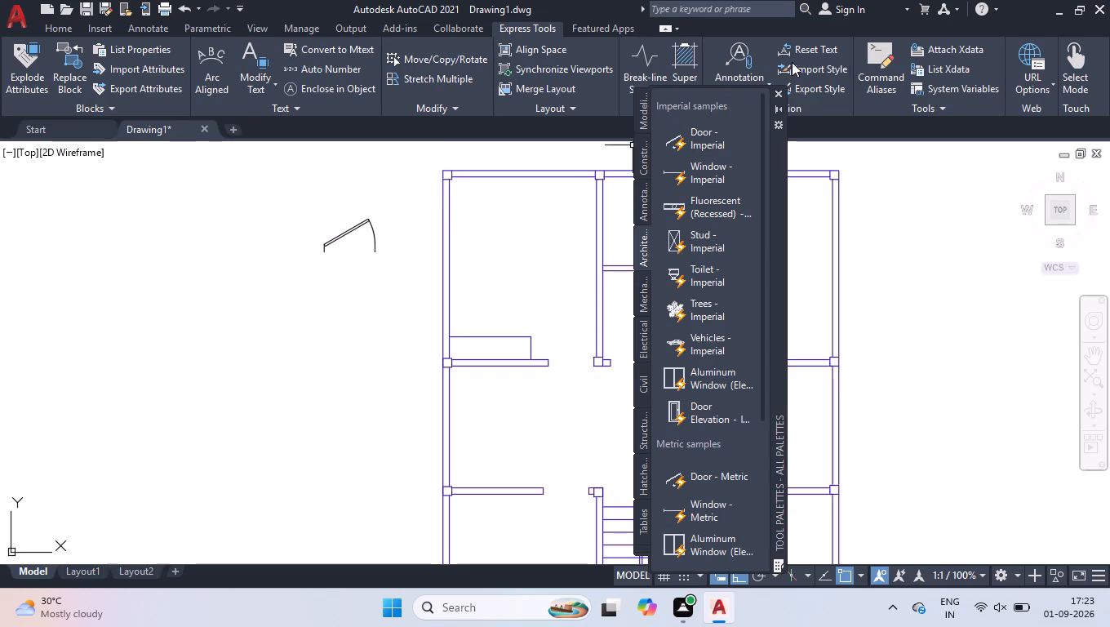
{"action": "left_click", "coordinate": [778, 93]}
Set the door block's swing to fully open, with its leaf perpendicular to the opening.
{"action": "left_click", "coordinate": [373, 221]}
{"action": "left_click", "coordinate": [360, 227]}
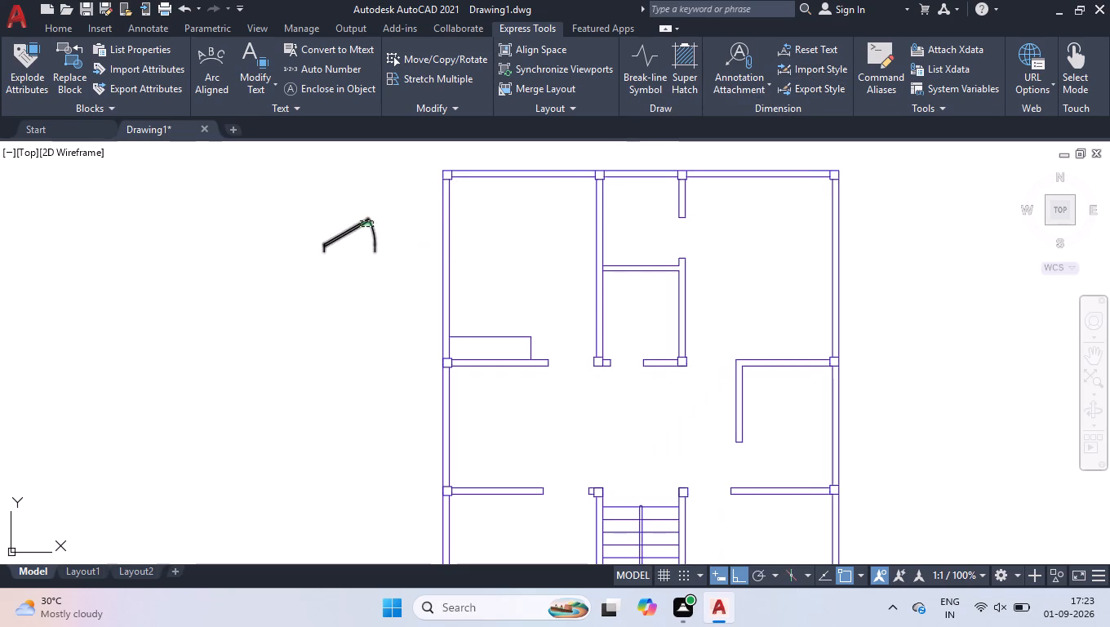
{"action": "scroll", "coordinate": [360, 222], "scroll_direction": "up", "scroll_amount": 2}
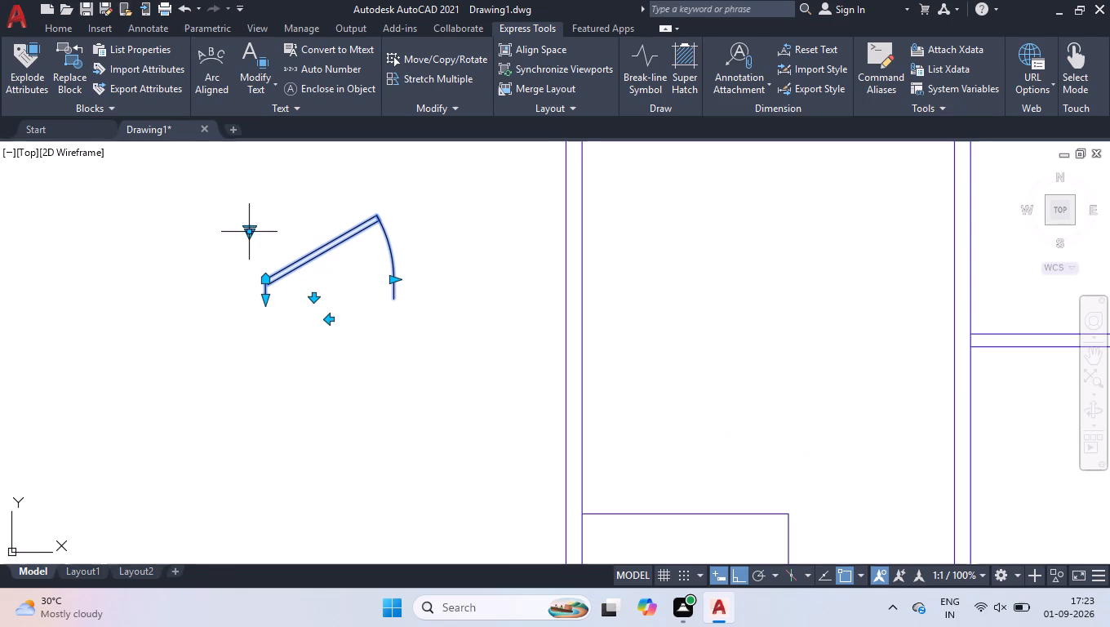
{"action": "left_click", "coordinate": [252, 233]}
{"action": "left_click", "coordinate": [306, 296]}
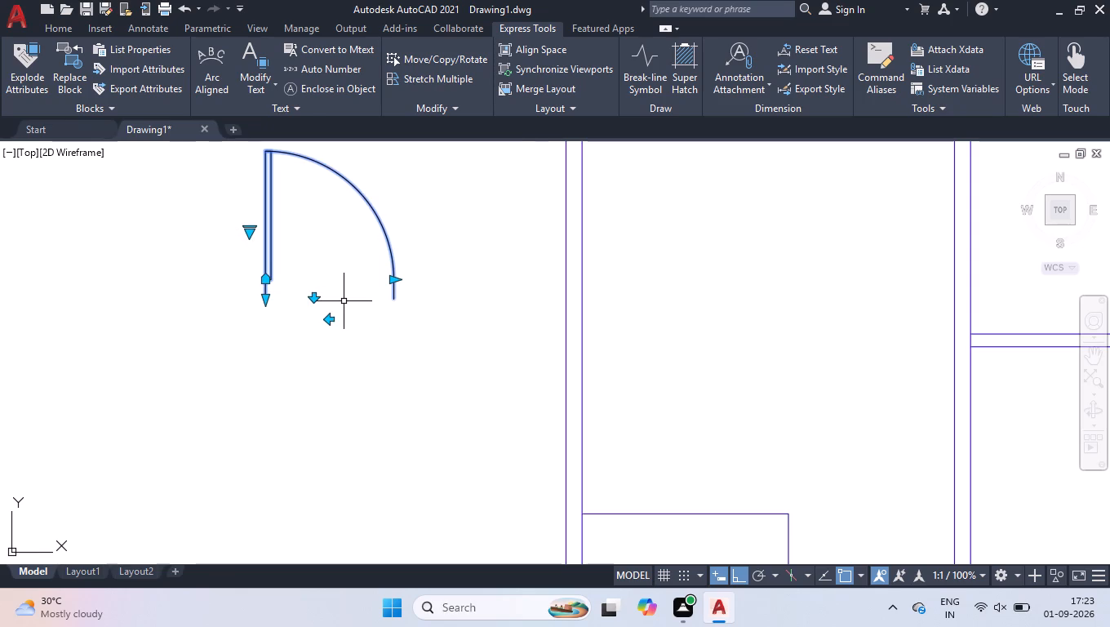
Set the door block's colour to Color 182.
{"action": "key", "text": "ctrl+1"}
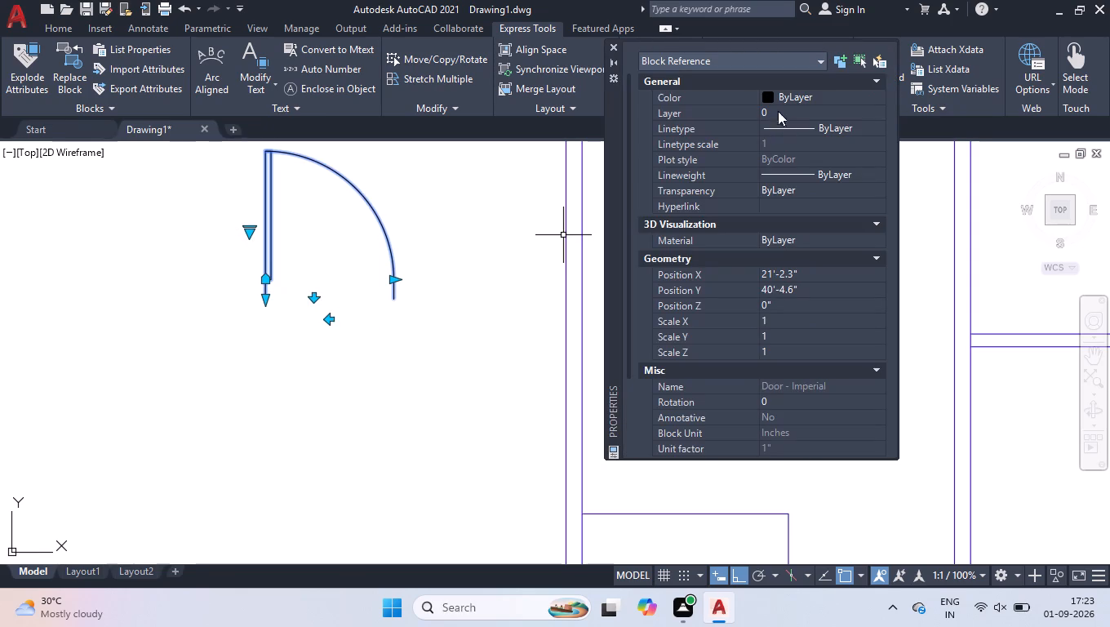
{"action": "double_click", "coordinate": [784, 94]}
{"action": "left_click", "coordinate": [793, 244]}
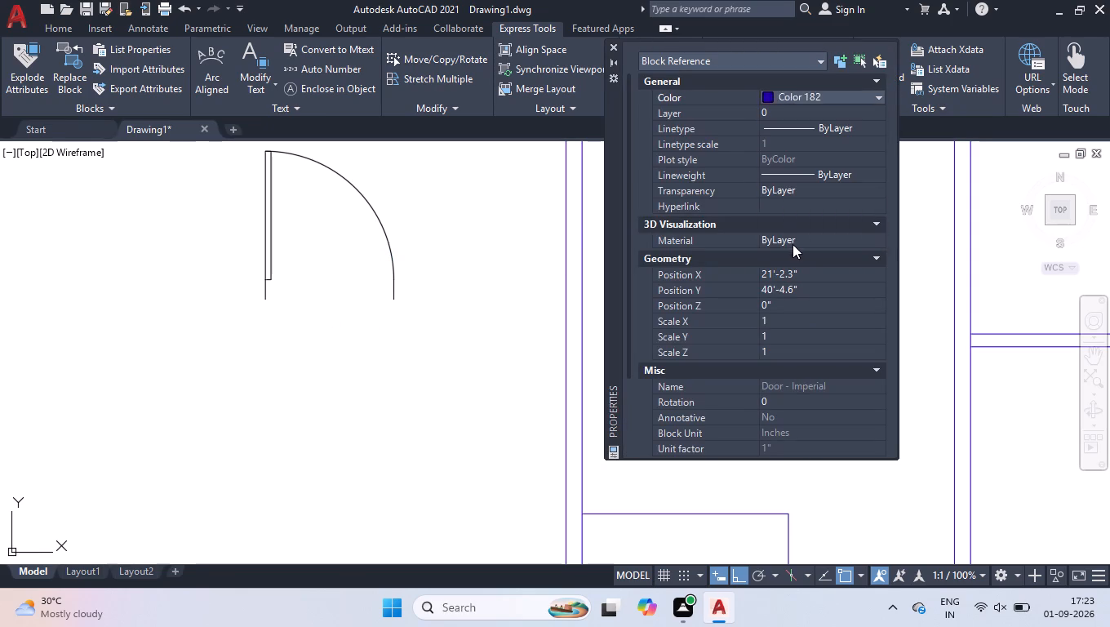
{"action": "left_click", "coordinate": [612, 47]}
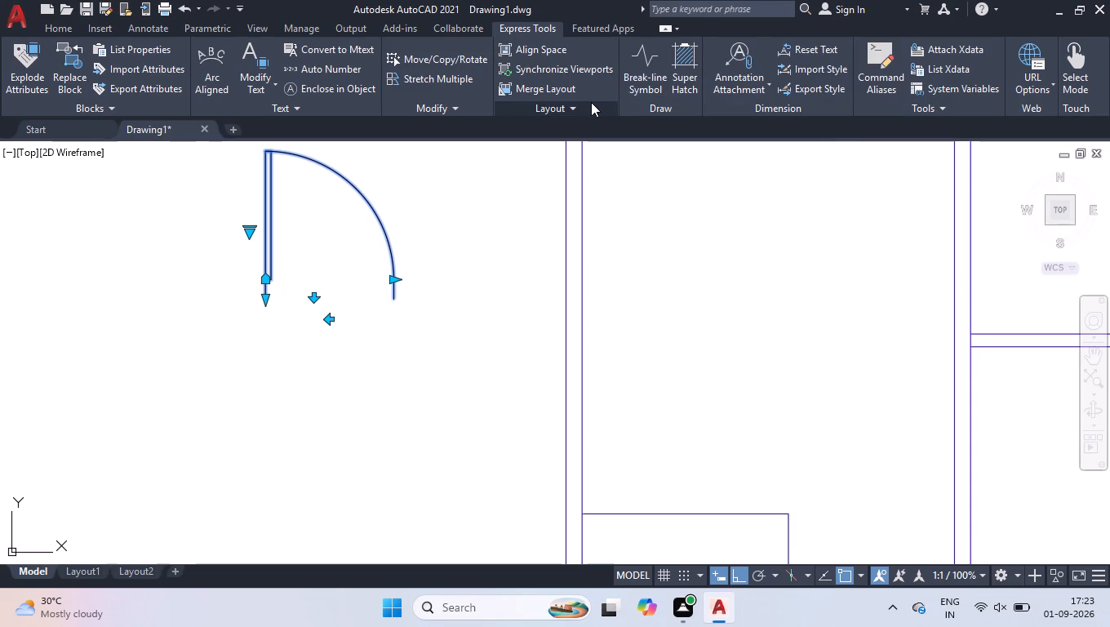
Move the door by its lower hinge-side corner to the lower-right corner of the column at the upper-right room's opening.
{"action": "type", "text": "mov"}
{"action": "key", "text": "Return"}
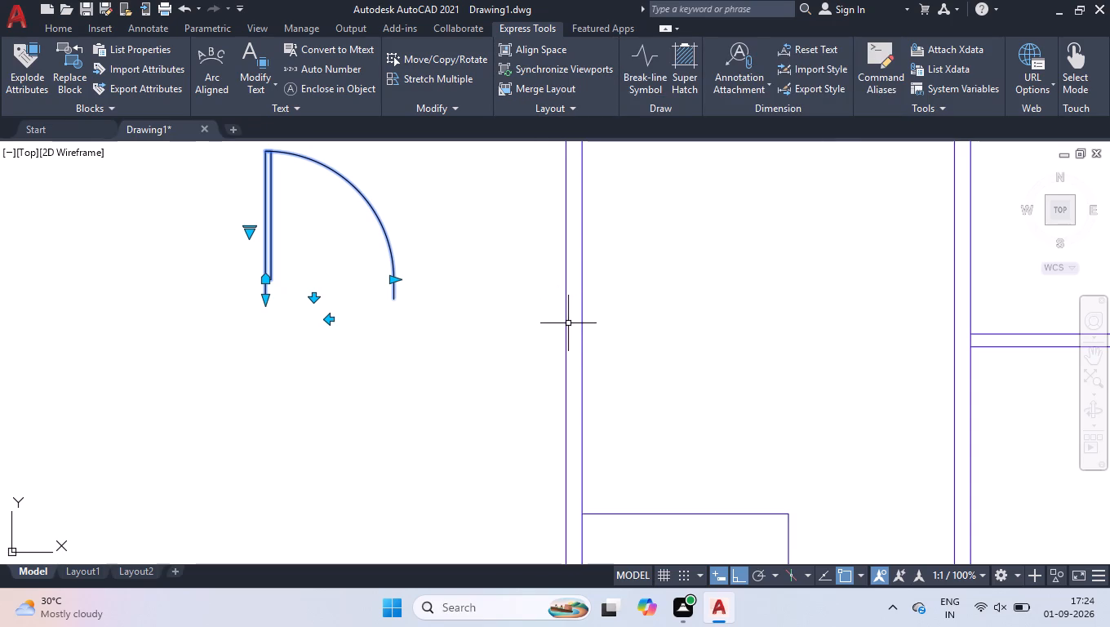
{"action": "type", "text": "mov"}
{"action": "key", "text": "Return"}
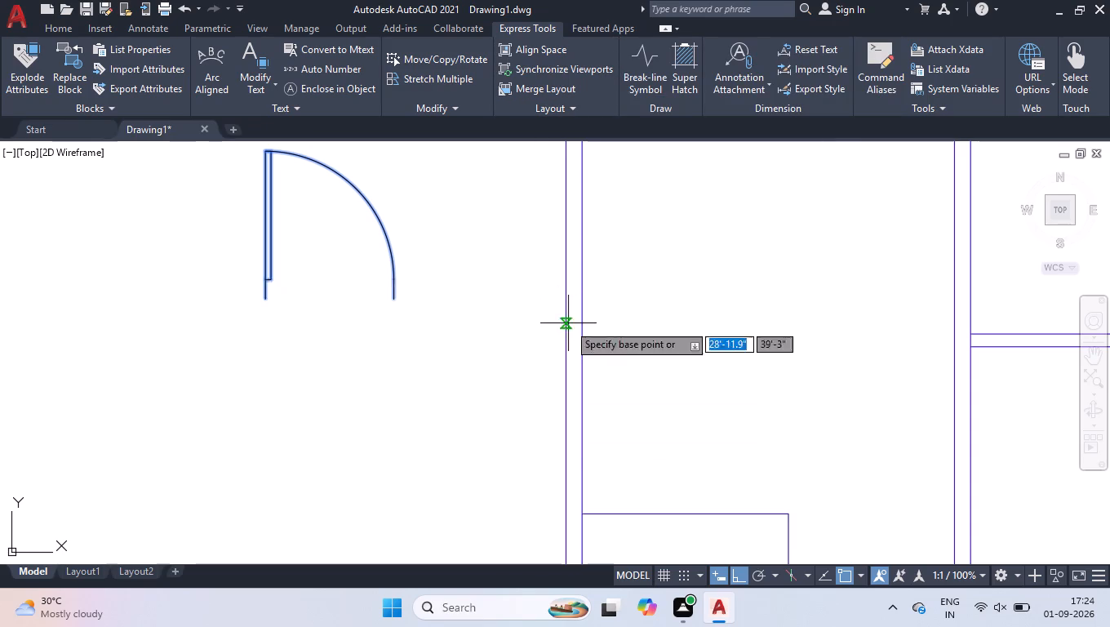
{"action": "left_click", "coordinate": [265, 299]}
{"action": "scroll", "coordinate": [491, 294], "scroll_direction": "down", "scroll_amount": 2}
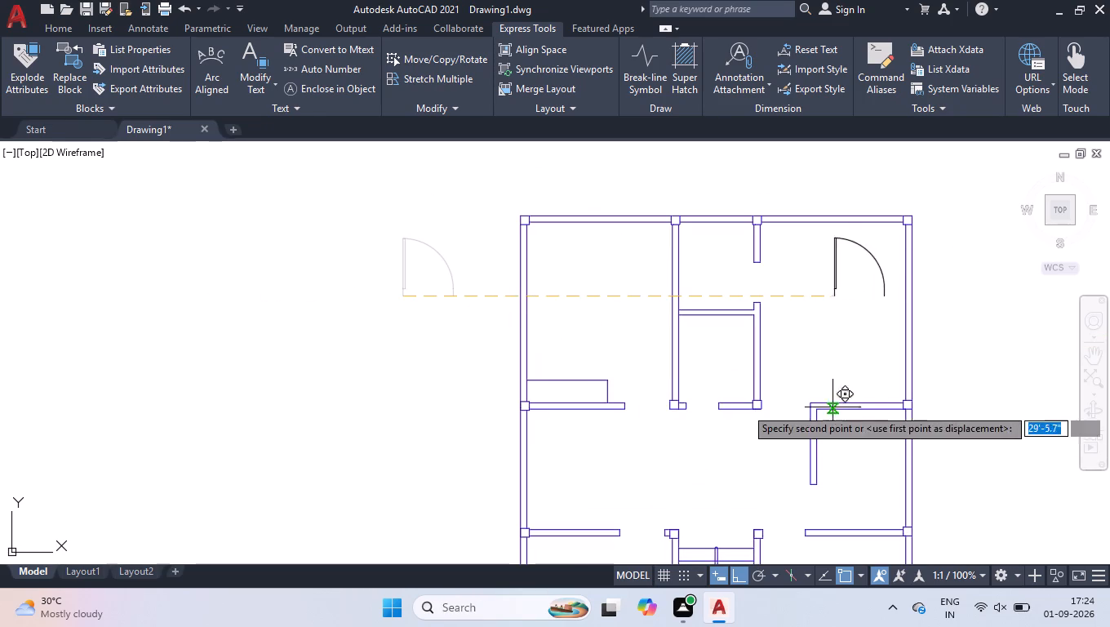
{"action": "scroll", "coordinate": [835, 402], "scroll_direction": "up", "scroll_amount": 4}
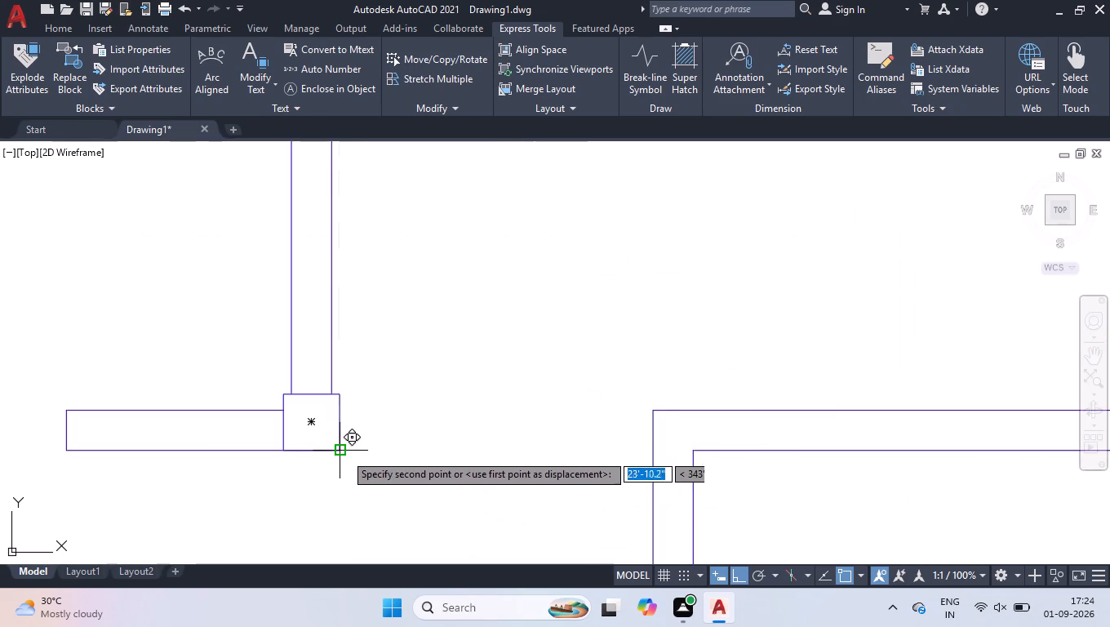
{"action": "left_click", "coordinate": [344, 453]}
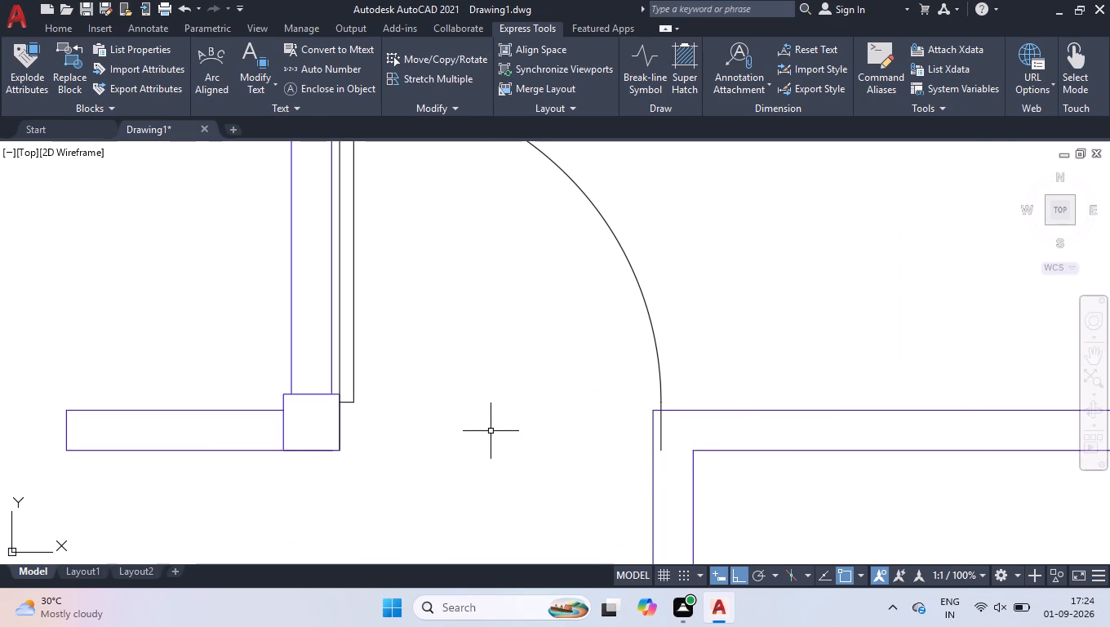
Measure the clear width of the door opening between the column and the short vertical partition.
{"action": "scroll", "coordinate": [498, 433], "scroll_direction": "down", "scroll_amount": 1}
{"action": "scroll", "coordinate": [526, 401], "scroll_direction": "up", "scroll_amount": 2}
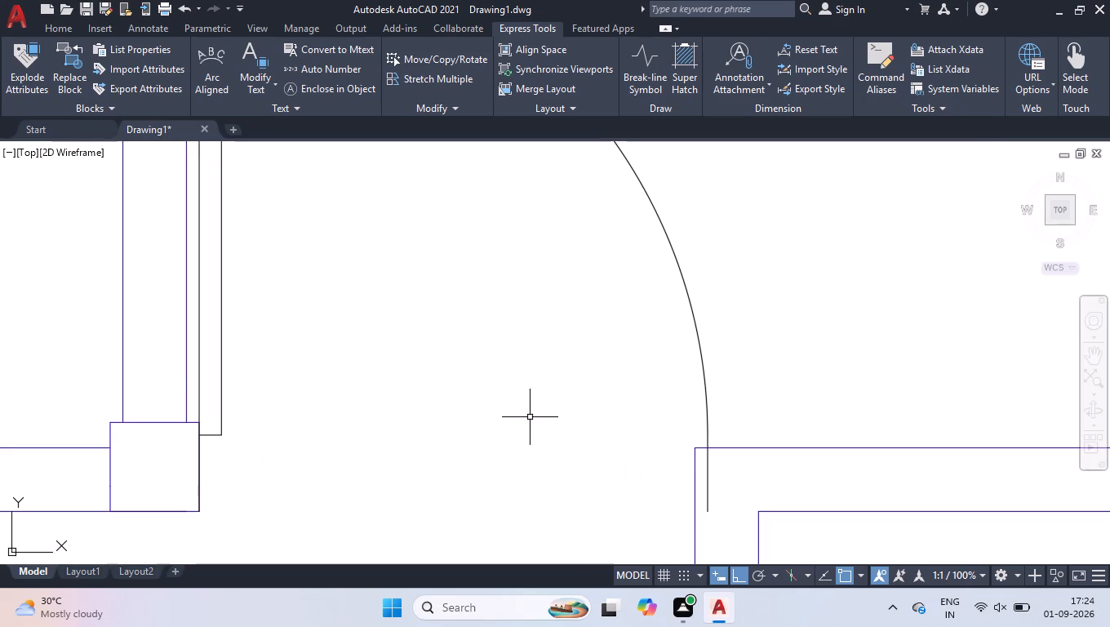
{"action": "type", "text": "meas"}
{"action": "key", "text": "Return"}
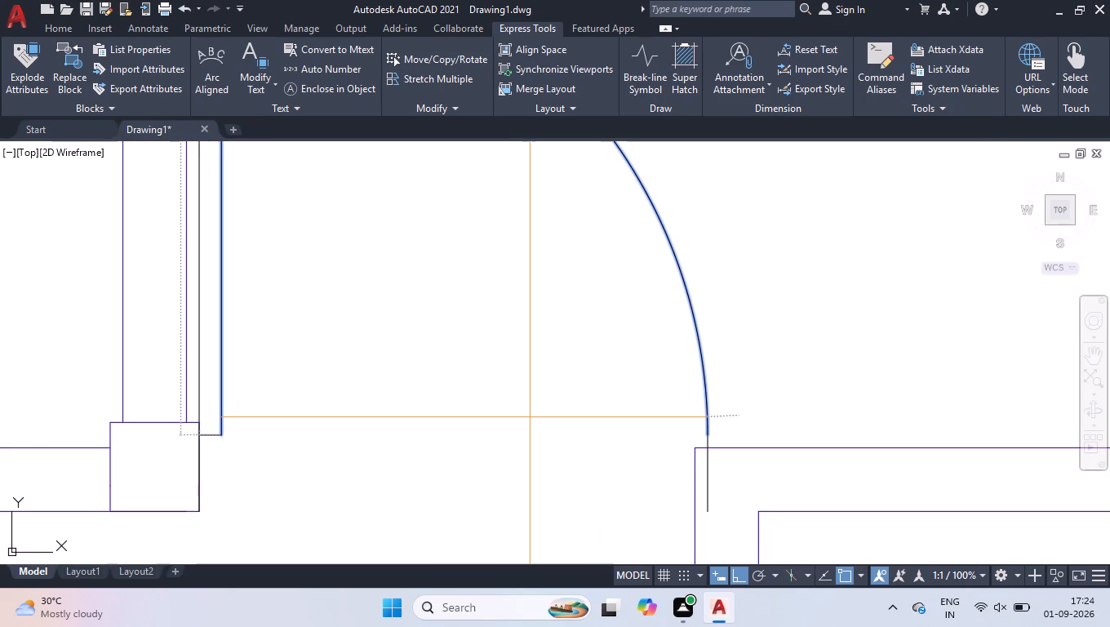
{"action": "key", "text": "Return"}
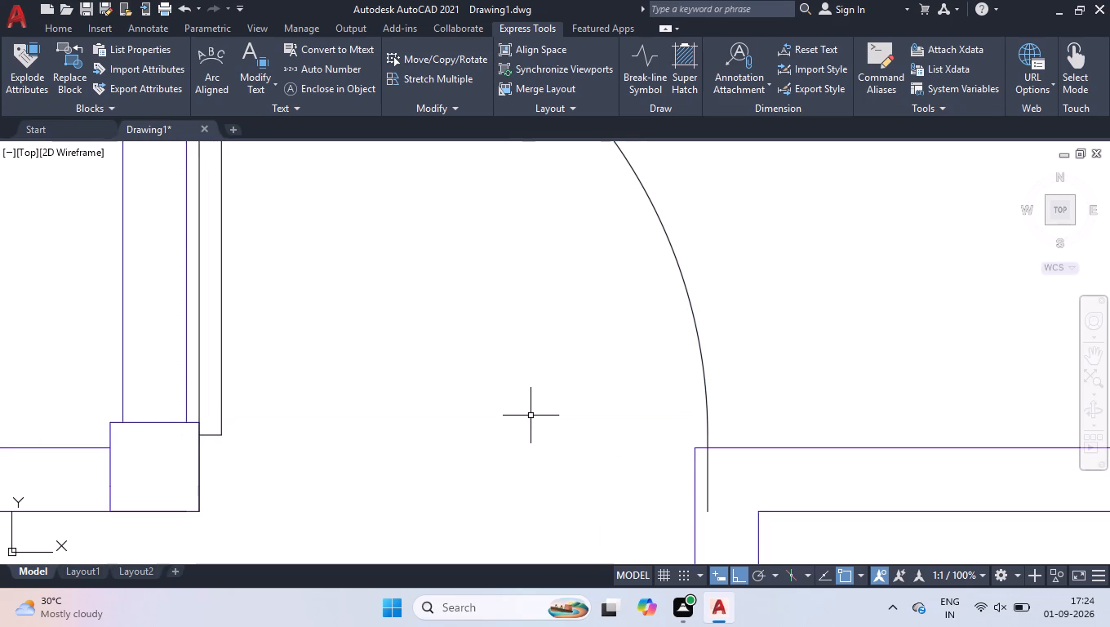
{"action": "key", "text": "space"}
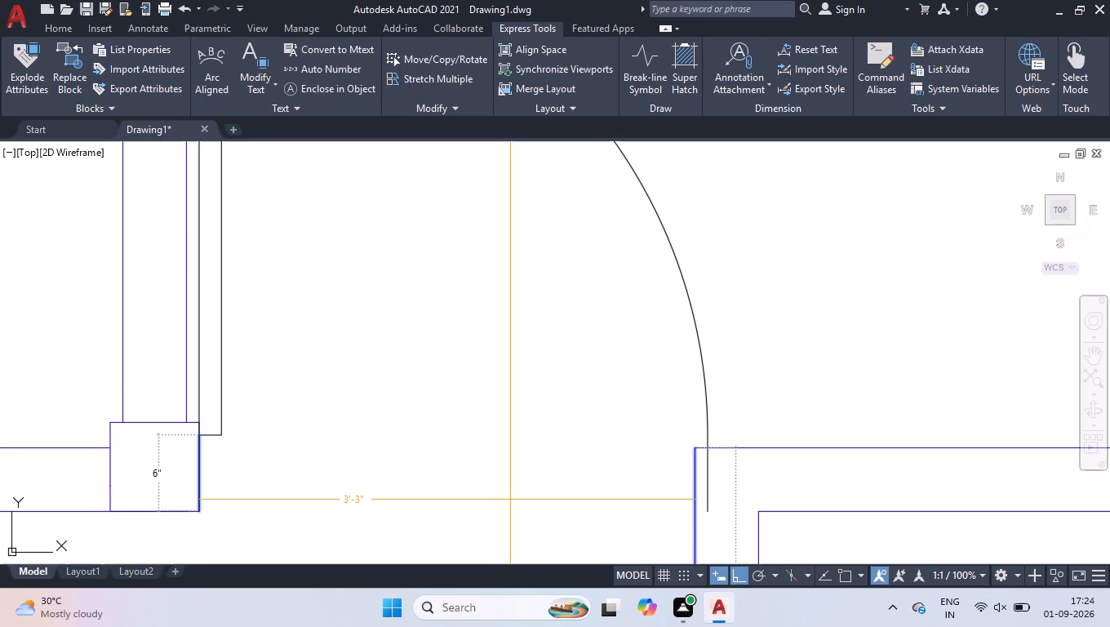
{"action": "key", "text": "space"}
Shift the door-side line of the short vertical partition 1" away from the opening at the upper-right room.
{"action": "scroll", "coordinate": [627, 446], "scroll_direction": "down", "scroll_amount": 5}
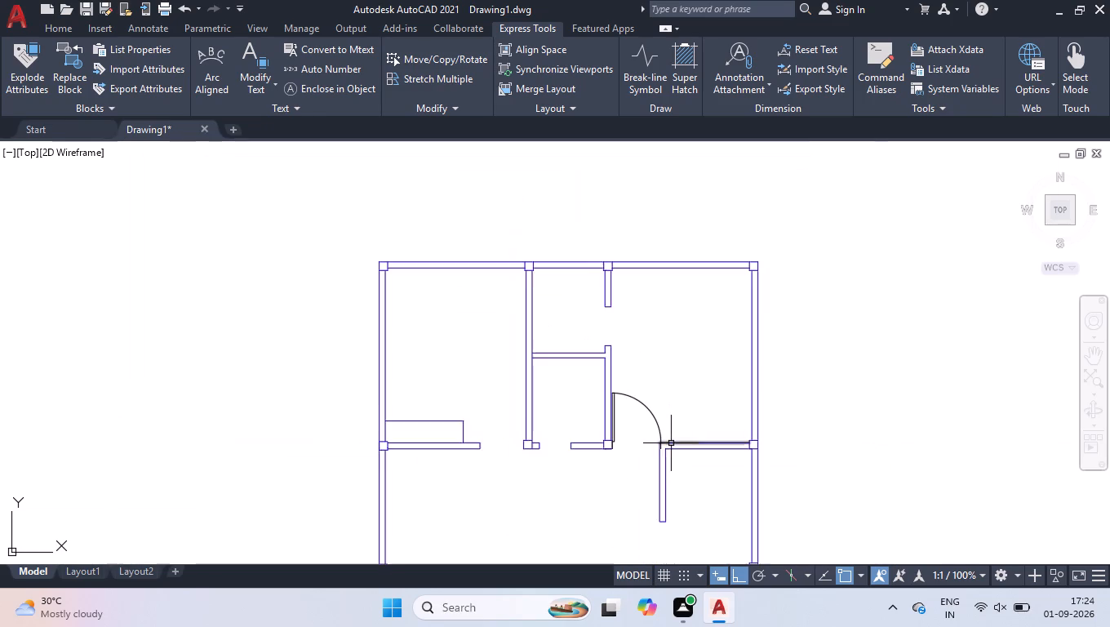
{"action": "scroll", "coordinate": [642, 512], "scroll_direction": "up", "scroll_amount": 2}
{"action": "scroll", "coordinate": [665, 370], "scroll_direction": "up", "scroll_amount": 2}
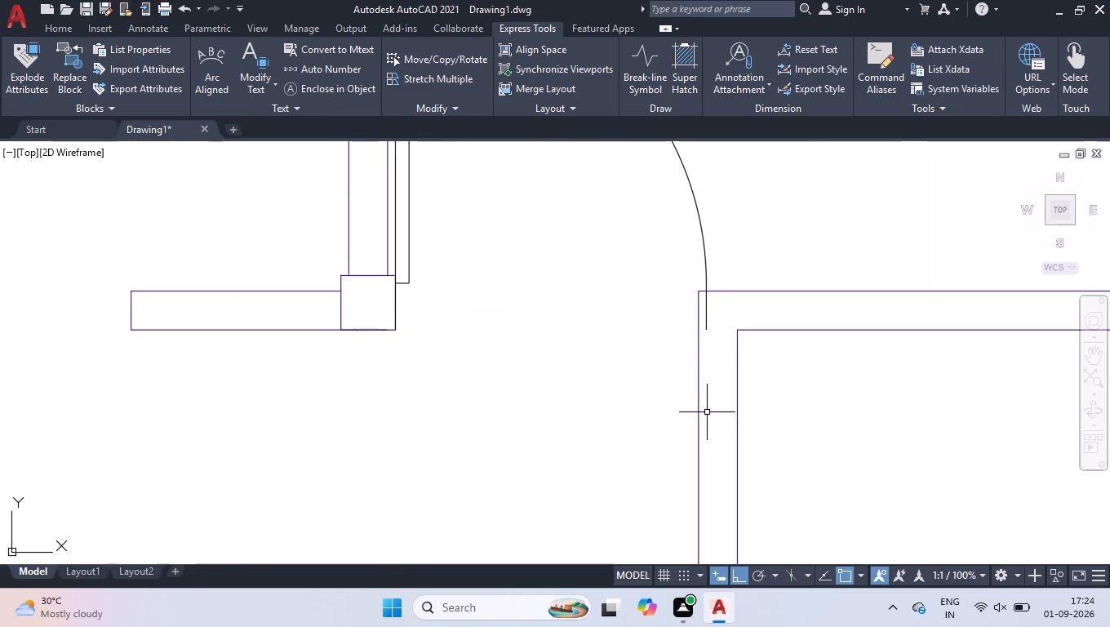
{"action": "scroll", "coordinate": [697, 419], "scroll_direction": "up", "scroll_amount": 1}
{"action": "left_click", "coordinate": [697, 419]}
{"action": "scroll", "coordinate": [716, 364], "scroll_direction": "down", "scroll_amount": 3}
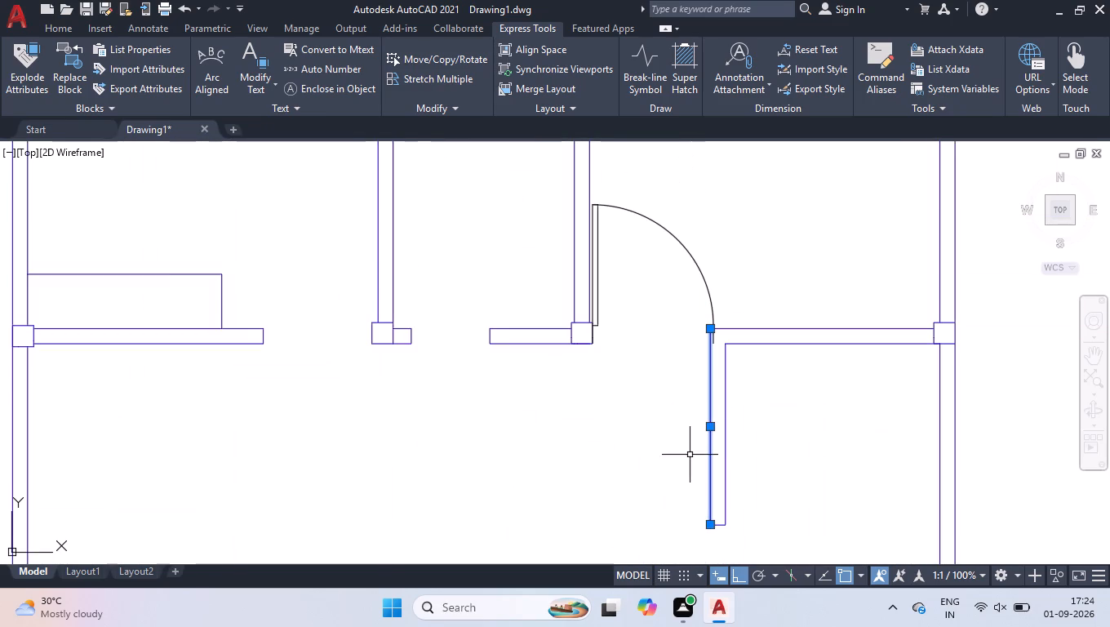
{"action": "scroll", "coordinate": [704, 458], "scroll_direction": "up", "scroll_amount": 3}
{"action": "left_click", "coordinate": [721, 345]}
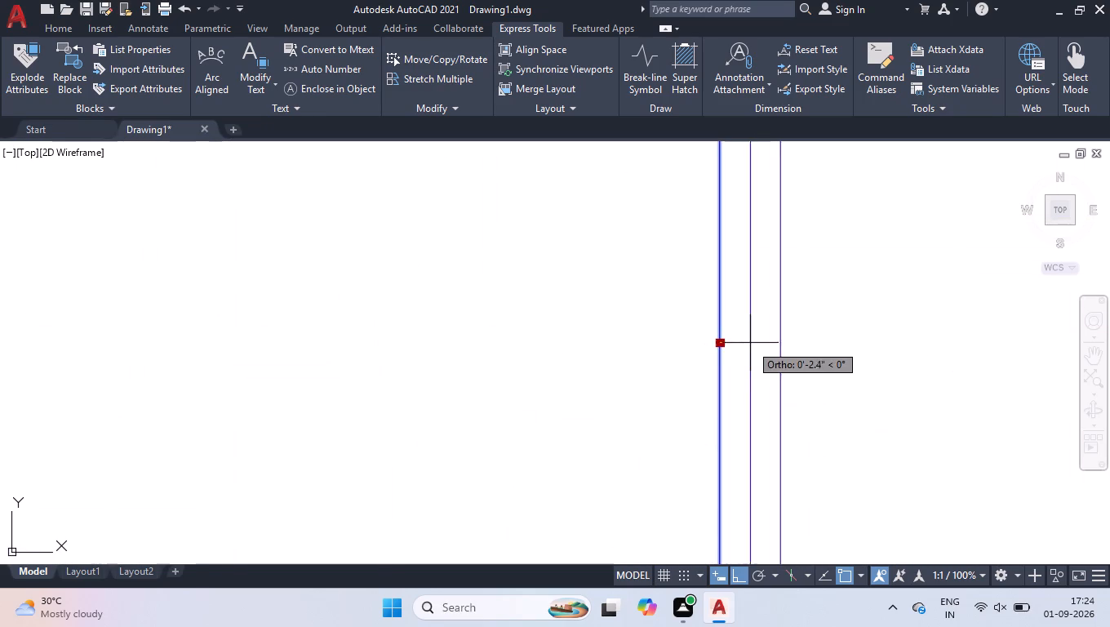
{"action": "key", "text": "1"}
{"action": "key", "text": "Return"}
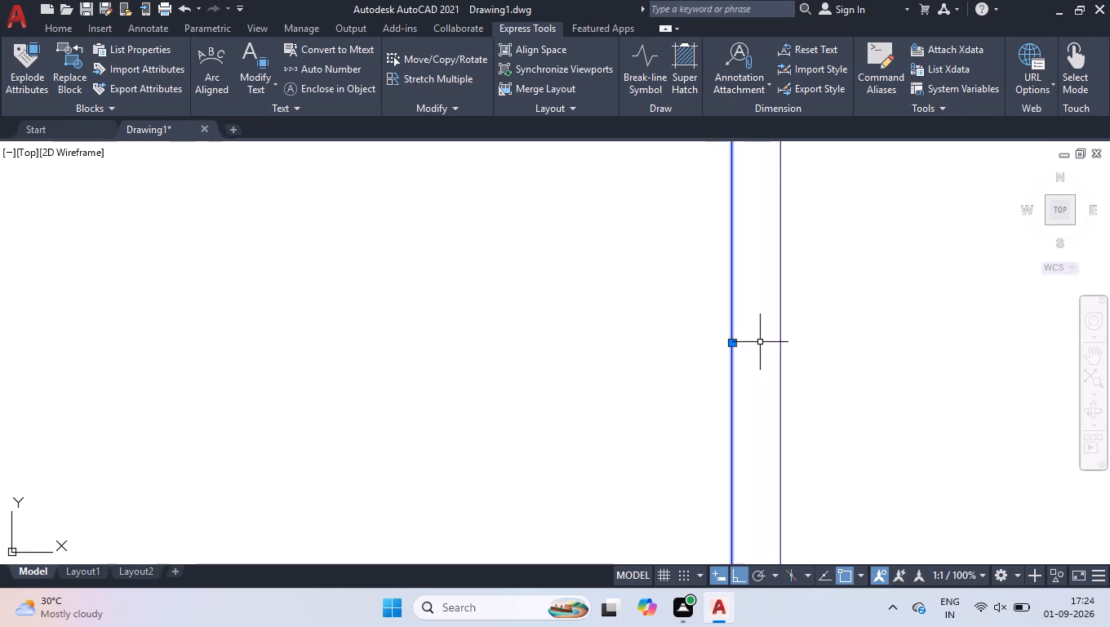
{"action": "left_click", "coordinate": [754, 351], "text": "shift"}
{"action": "left_click", "coordinate": [642, 417], "text": "shift"}
Trim the overhanging line ends at the top and bottom of the shifted partition line.
{"action": "scroll", "coordinate": [669, 455], "scroll_direction": "down", "scroll_amount": 2}
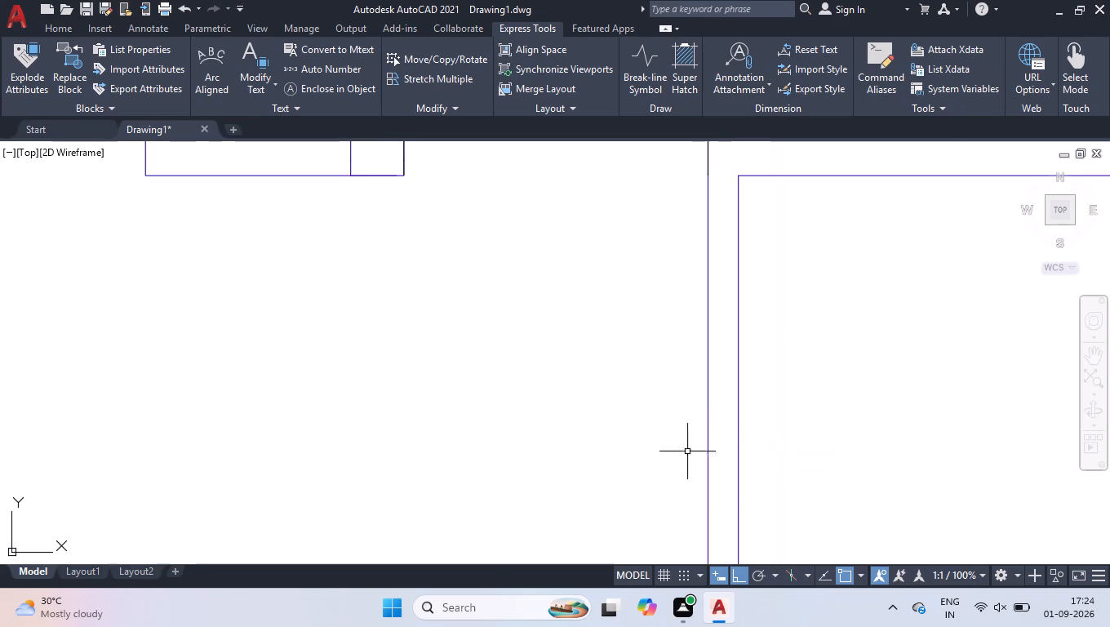
{"action": "scroll", "coordinate": [704, 438], "scroll_direction": "down", "scroll_amount": 1}
{"action": "scroll", "coordinate": [701, 300], "scroll_direction": "up", "scroll_amount": 2}
{"action": "scroll", "coordinate": [723, 371], "scroll_direction": "up", "scroll_amount": 3}
{"action": "scroll", "coordinate": [682, 262], "scroll_direction": "up", "scroll_amount": 2}
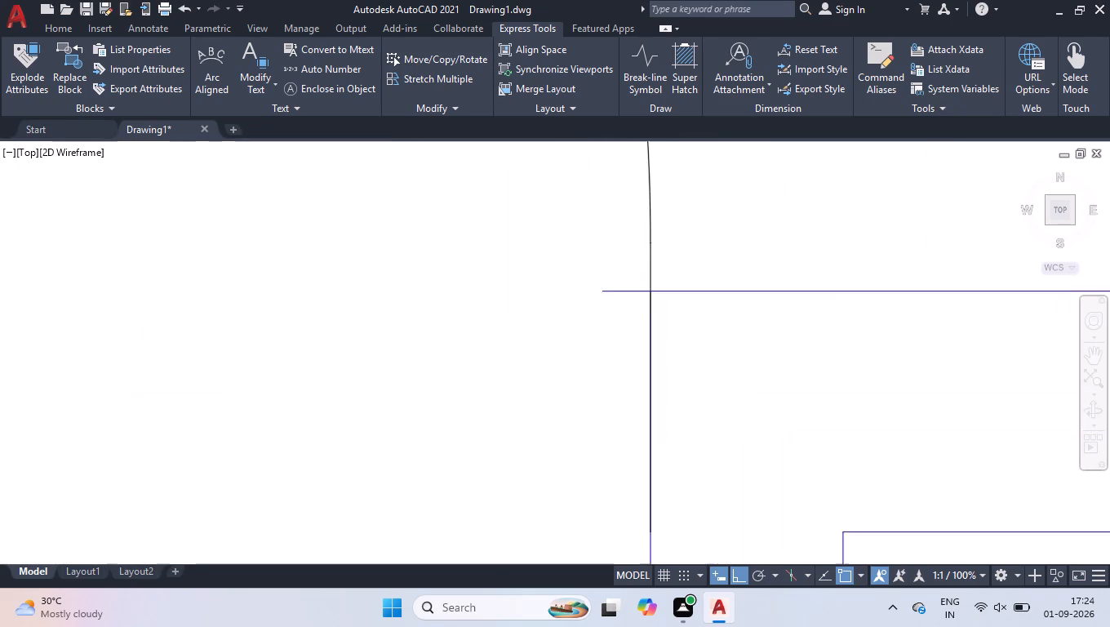
{"action": "type", "text": "tr"}
{"action": "key", "text": "Return"}
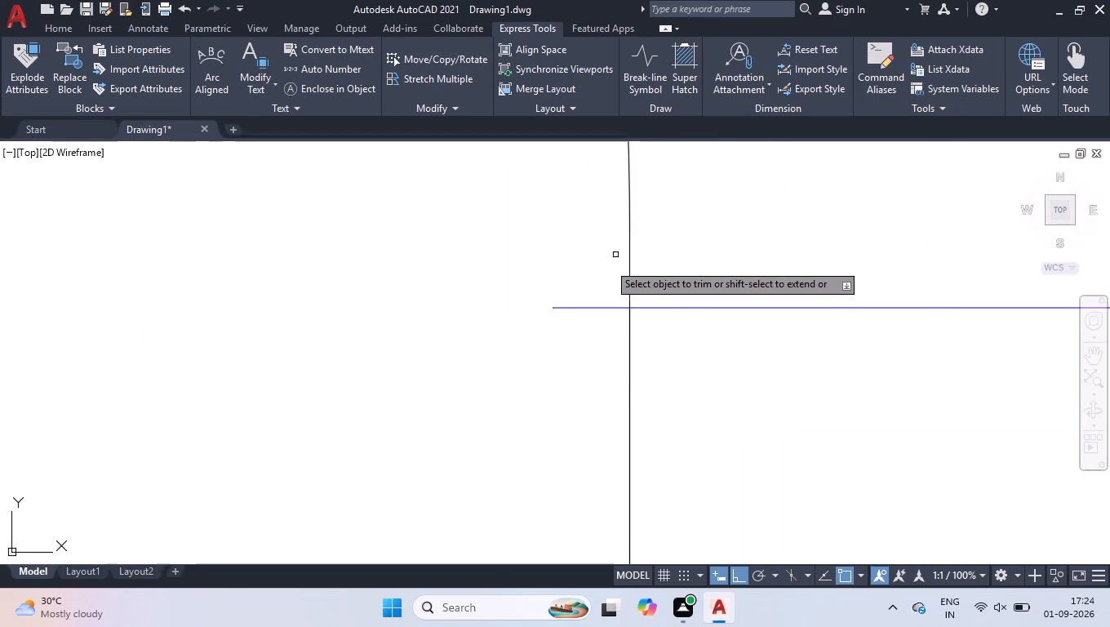
{"action": "left_click", "coordinate": [596, 278]}
{"action": "left_click", "coordinate": [557, 358]}
{"action": "scroll", "coordinate": [566, 353], "scroll_direction": "down", "scroll_amount": 3}
{"action": "scroll", "coordinate": [720, 296], "scroll_direction": "down", "scroll_amount": 3}
{"action": "scroll", "coordinate": [716, 393], "scroll_direction": "down", "scroll_amount": 1}
{"action": "scroll", "coordinate": [695, 533], "scroll_direction": "up", "scroll_amount": 5}
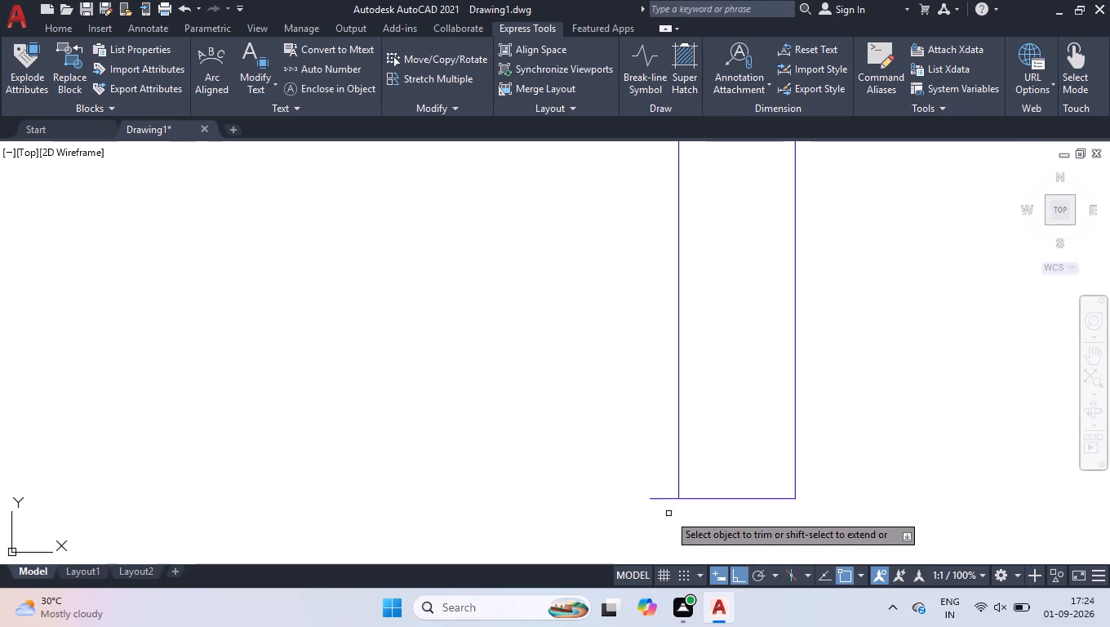
{"action": "left_click", "coordinate": [668, 514]}
{"action": "left_click", "coordinate": [668, 476]}
{"action": "key", "text": "space"}
Mirror the upper-right room's door about a vertical line through the column's lower-right corner, keeping the original.
{"action": "scroll", "coordinate": [642, 448], "scroll_direction": "down", "scroll_amount": 7}
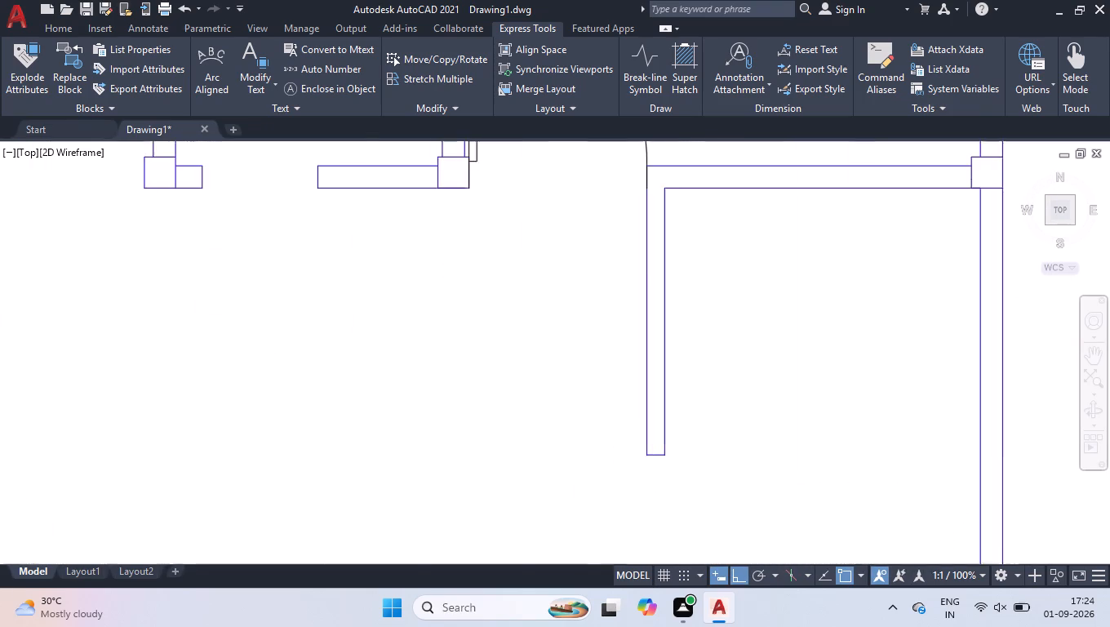
{"action": "scroll", "coordinate": [626, 346], "scroll_direction": "up", "scroll_amount": 2}
{"action": "type", "text": "mi"}
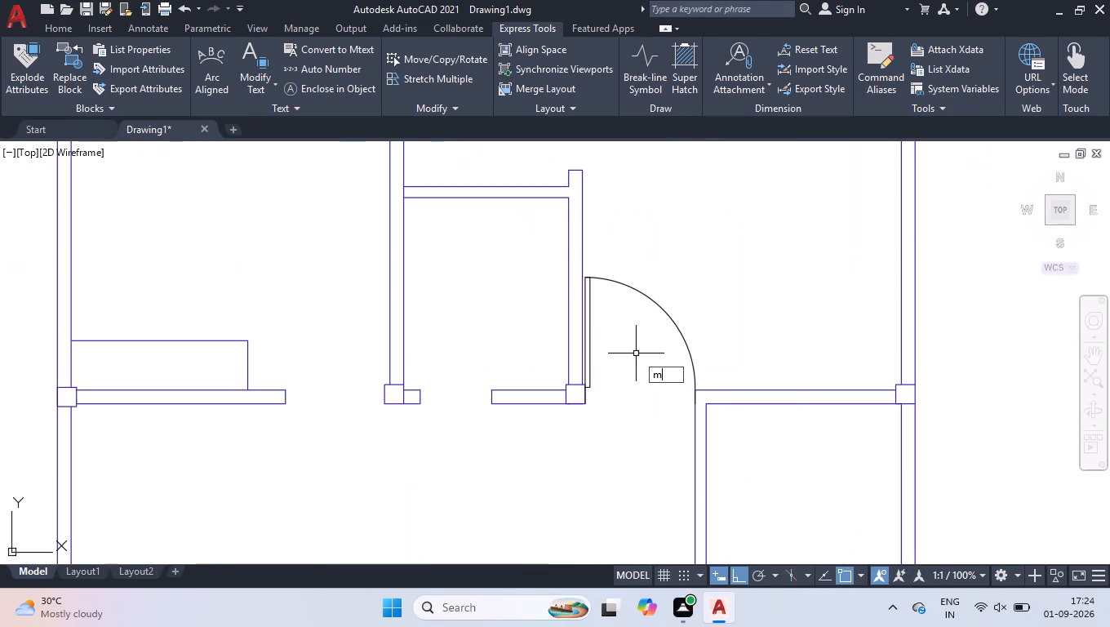
{"action": "key", "text": "Return"}
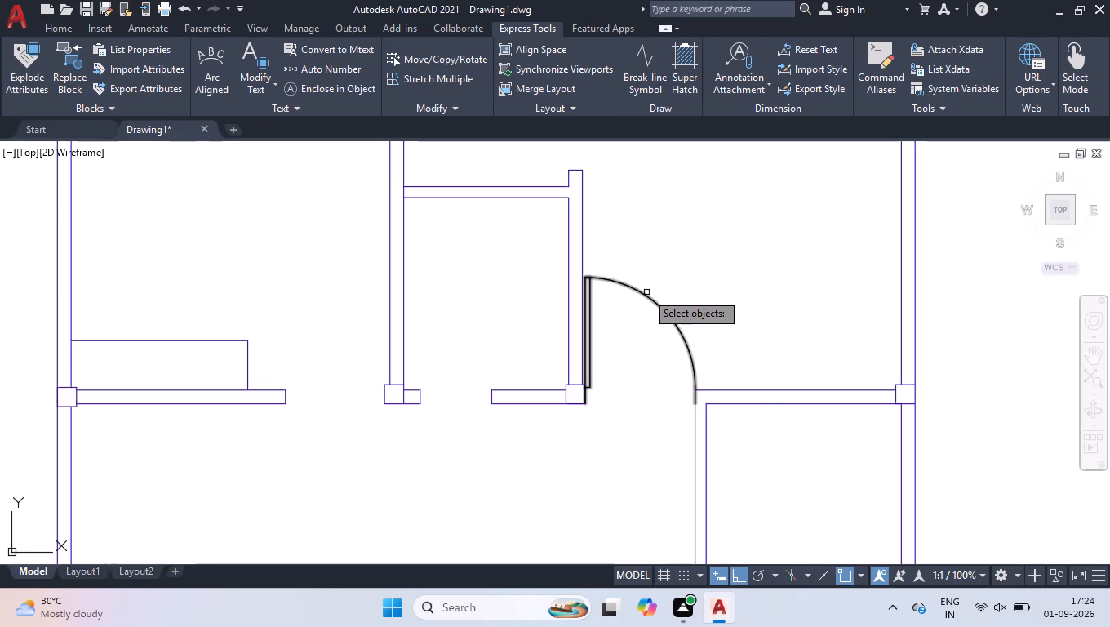
{"action": "left_click", "coordinate": [646, 292]}
{"action": "key", "text": "Return"}
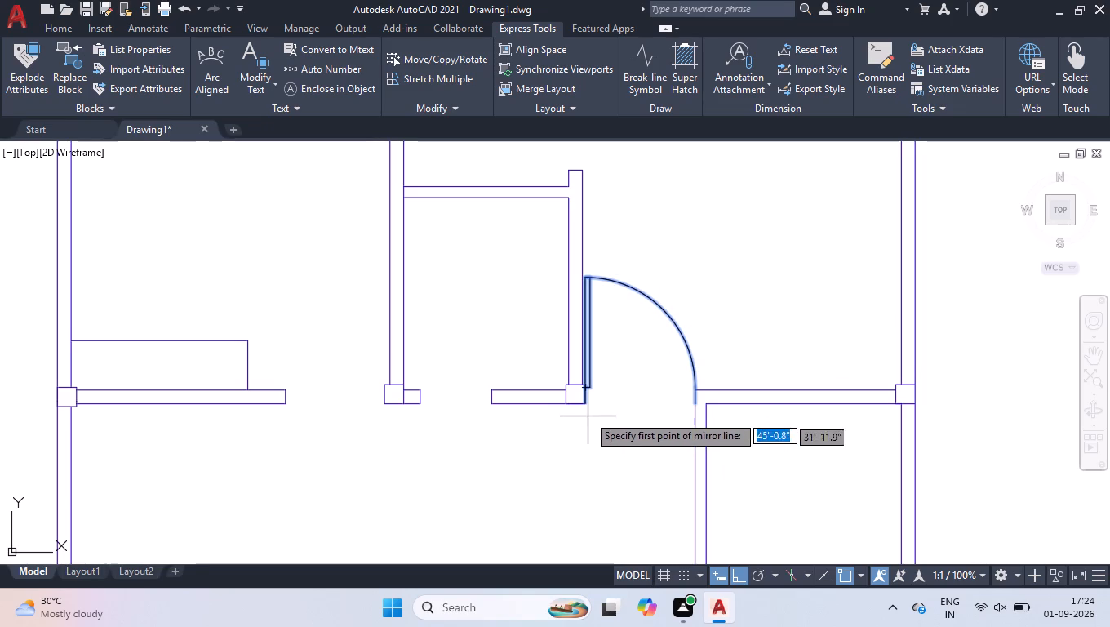
{"action": "left_click", "coordinate": [587, 407]}
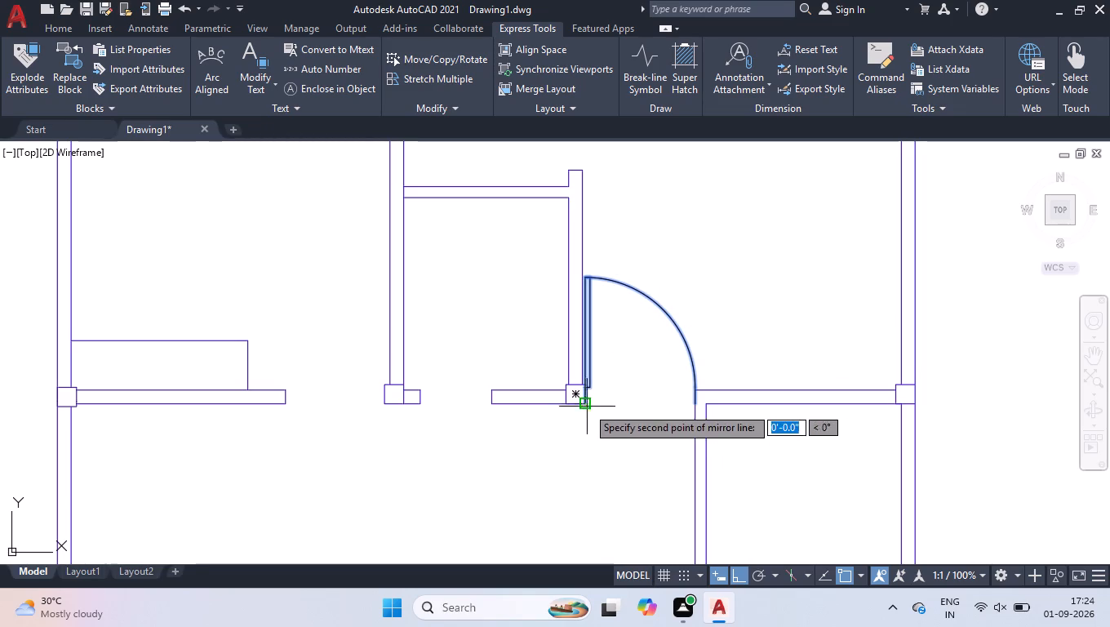
{"action": "left_click", "coordinate": [601, 171]}
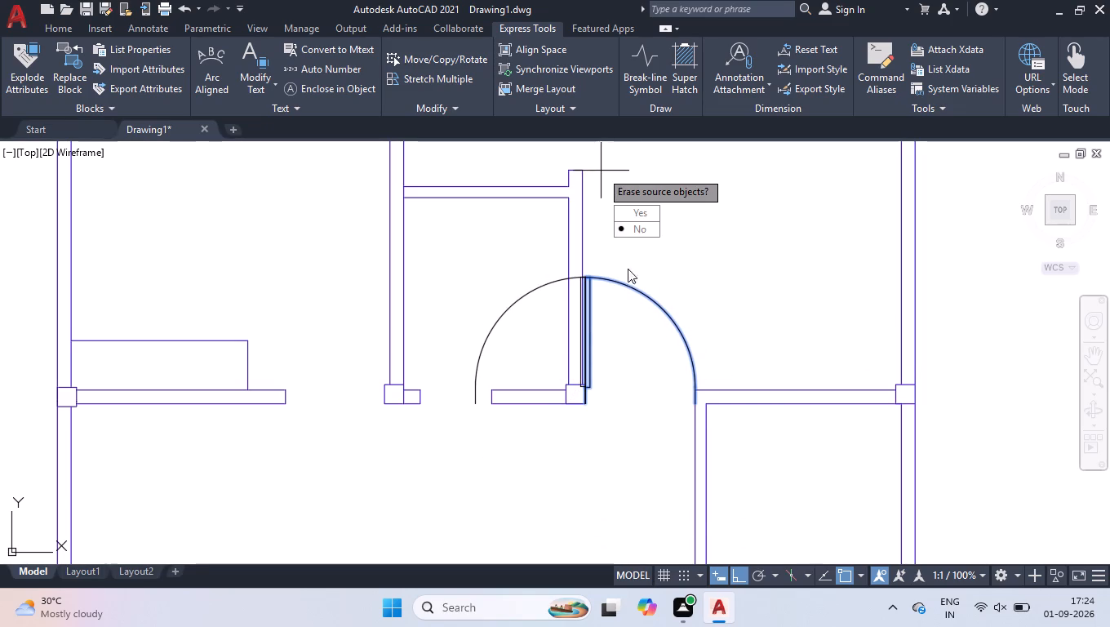
{"action": "left_click_drag", "start_coordinate": [646, 229], "coordinate": [601, 171]}
Move the mirrored door by its lower hinge-side corner to the lower-left corner of the column at the upper-left room's opening.
{"action": "left_click", "coordinate": [532, 312]}
{"action": "left_click", "coordinate": [499, 286]}
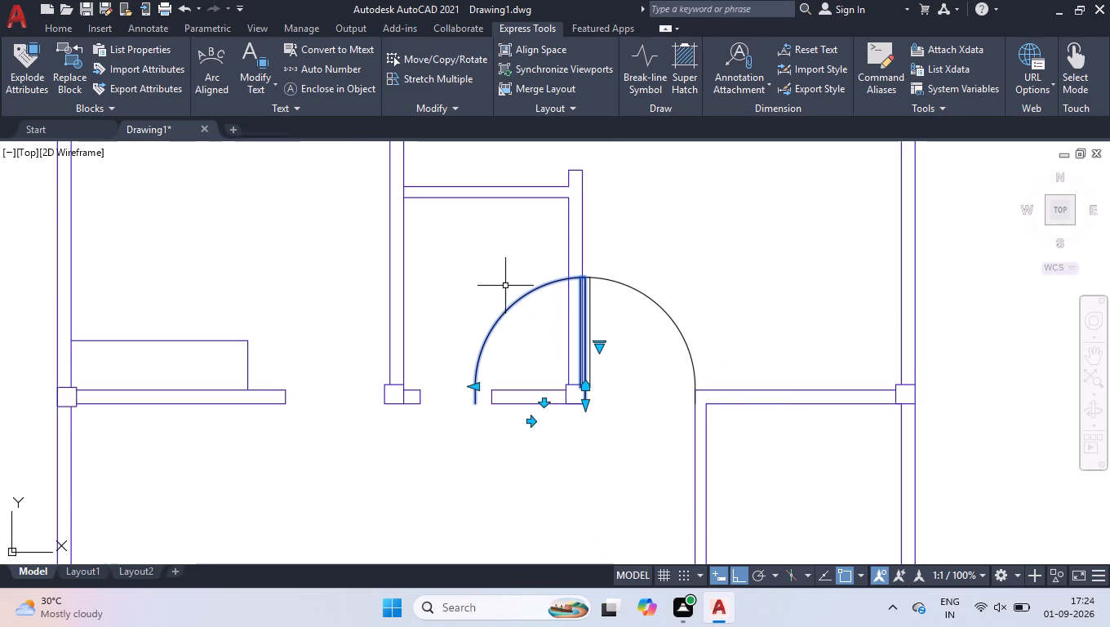
{"action": "type", "text": "mov"}
{"action": "key", "text": "Return"}
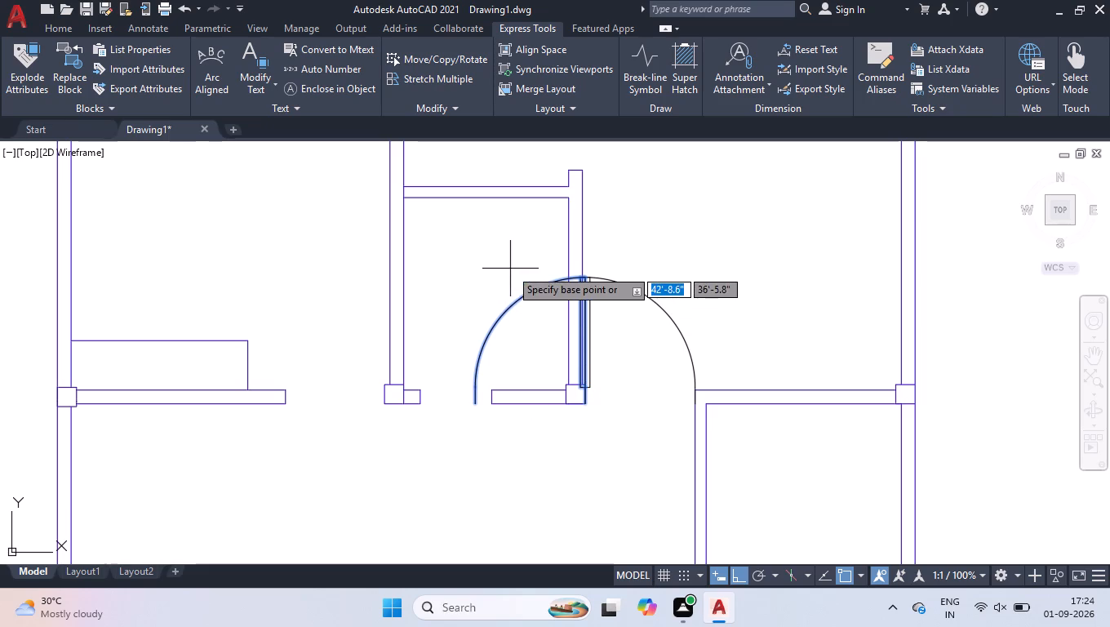
{"action": "scroll", "coordinate": [588, 400], "scroll_direction": "up", "scroll_amount": 4}
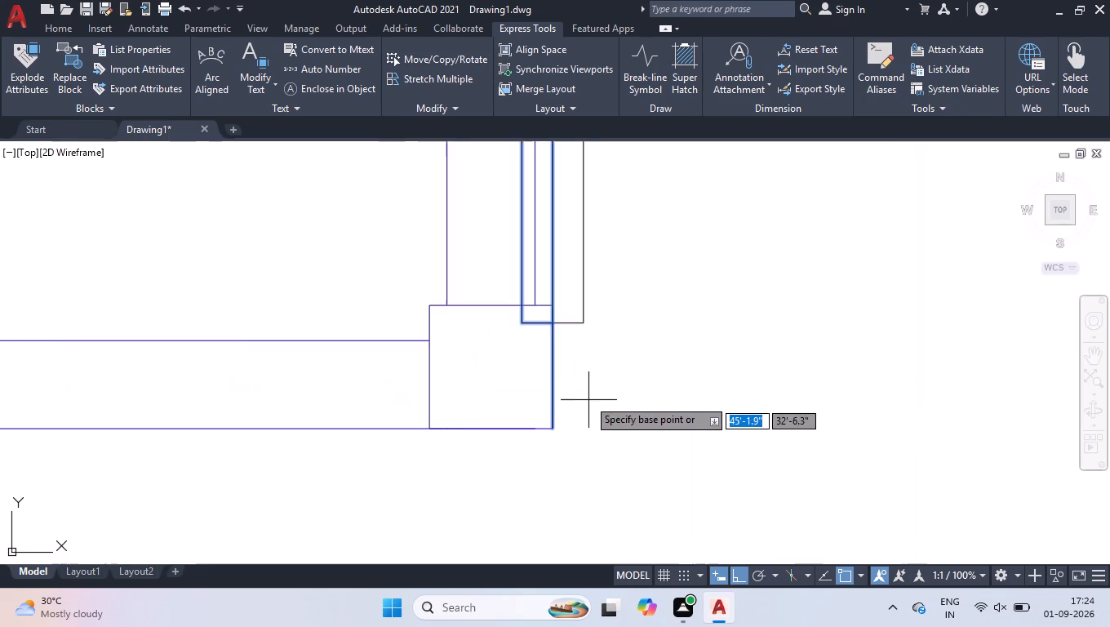
{"action": "scroll", "coordinate": [581, 420], "scroll_direction": "up", "scroll_amount": 3}
{"action": "left_click", "coordinate": [453, 456]}
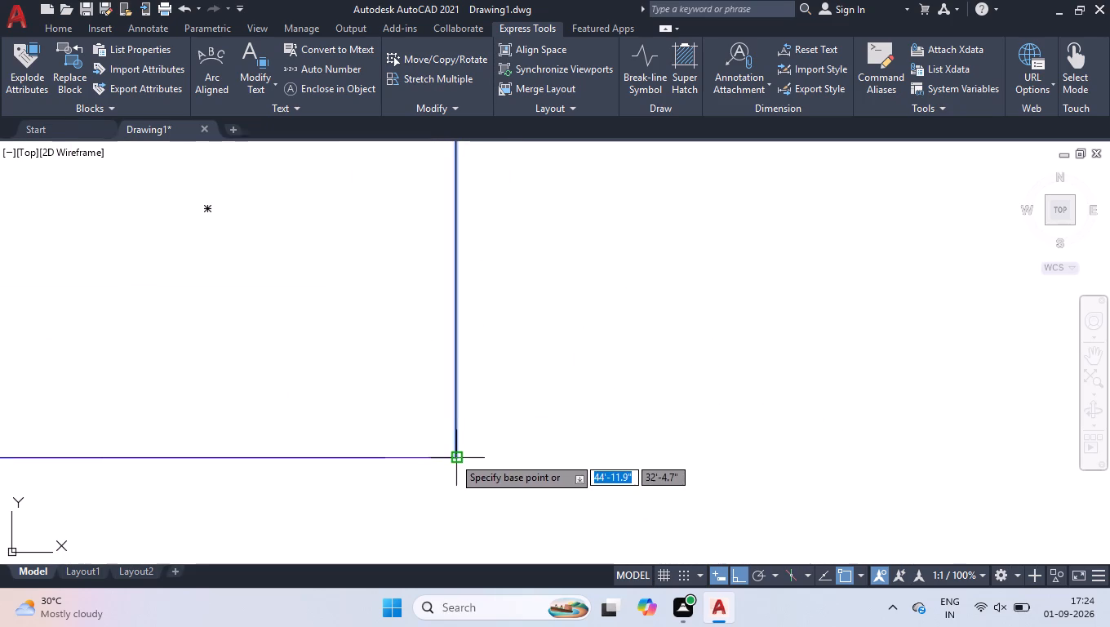
{"action": "scroll", "coordinate": [570, 442], "scroll_direction": "down", "scroll_amount": 2}
{"action": "scroll", "coordinate": [618, 487], "scroll_direction": "down", "scroll_amount": 4}
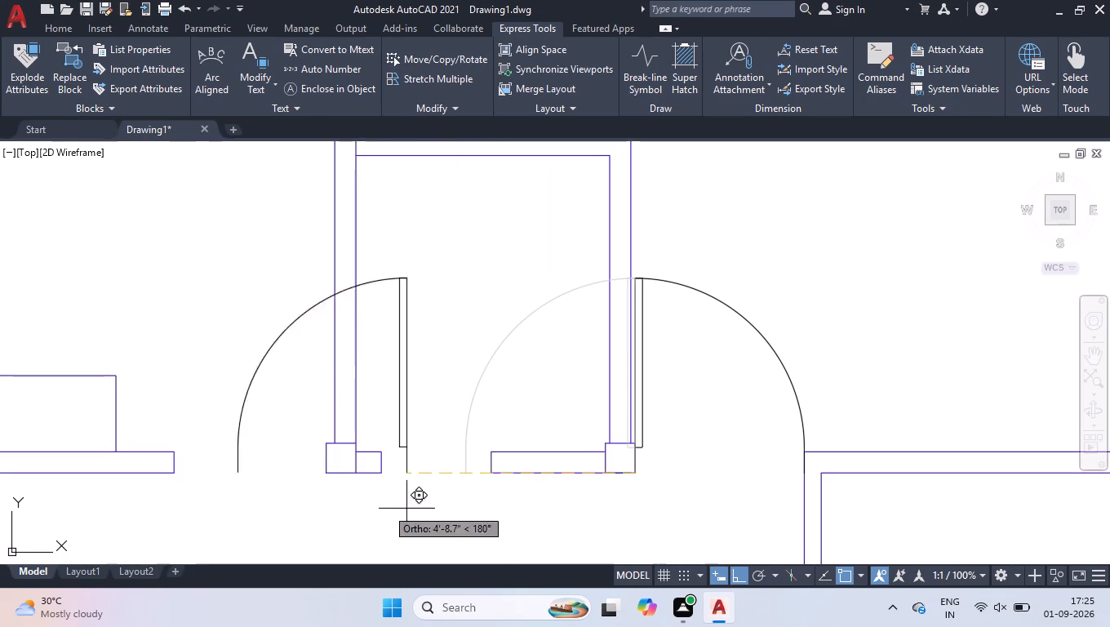
{"action": "scroll", "coordinate": [307, 461], "scroll_direction": "up", "scroll_amount": 2}
{"action": "left_click", "coordinate": [350, 491]}
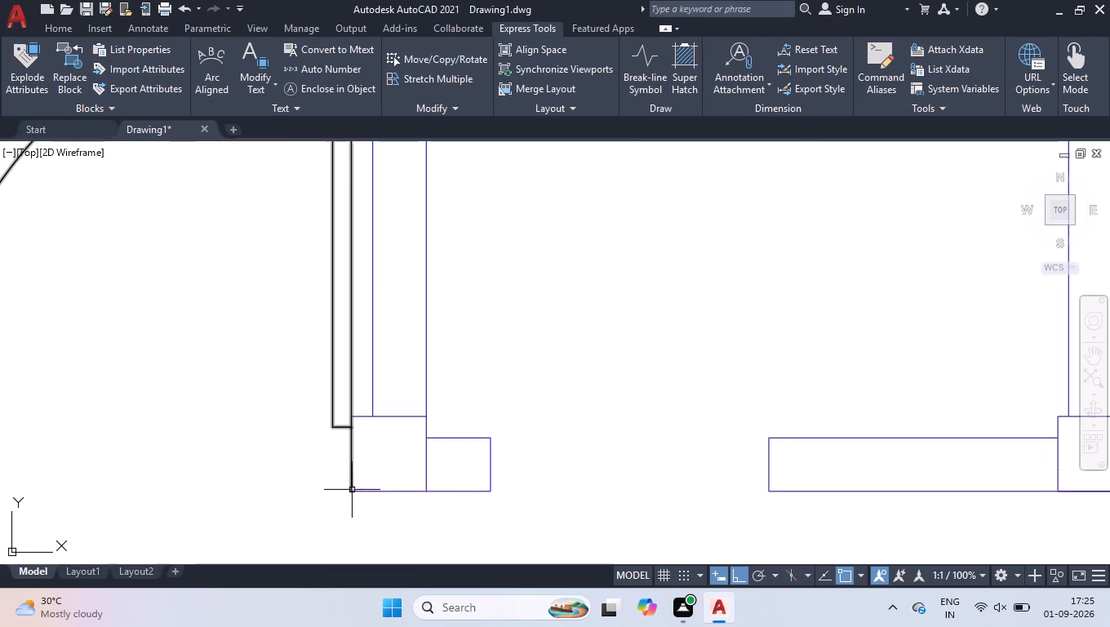
Shrink the upper-left room's door width to 3' so its swing ends at the wall edge of the opening.
{"action": "scroll", "coordinate": [509, 453], "scroll_direction": "down", "scroll_amount": 5}
{"action": "scroll", "coordinate": [460, 455], "scroll_direction": "up", "scroll_amount": 6}
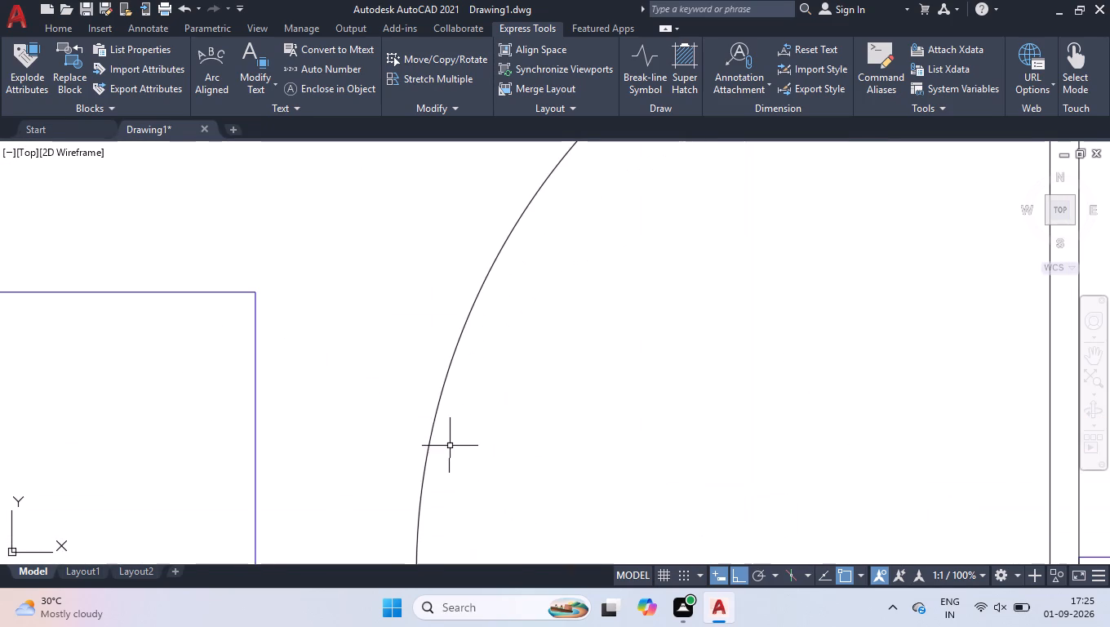
{"action": "left_click", "coordinate": [433, 428]}
{"action": "scroll", "coordinate": [459, 414], "scroll_direction": "down", "scroll_amount": 3}
{"action": "scroll", "coordinate": [454, 469], "scroll_direction": "up", "scroll_amount": 3}
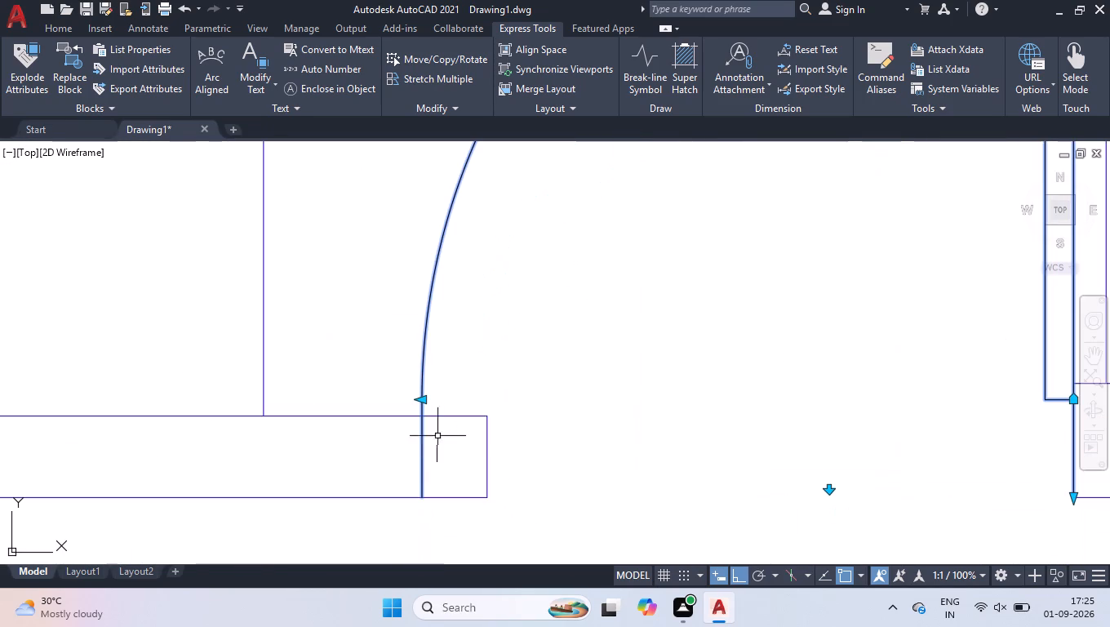
{"action": "left_click", "coordinate": [425, 398]}
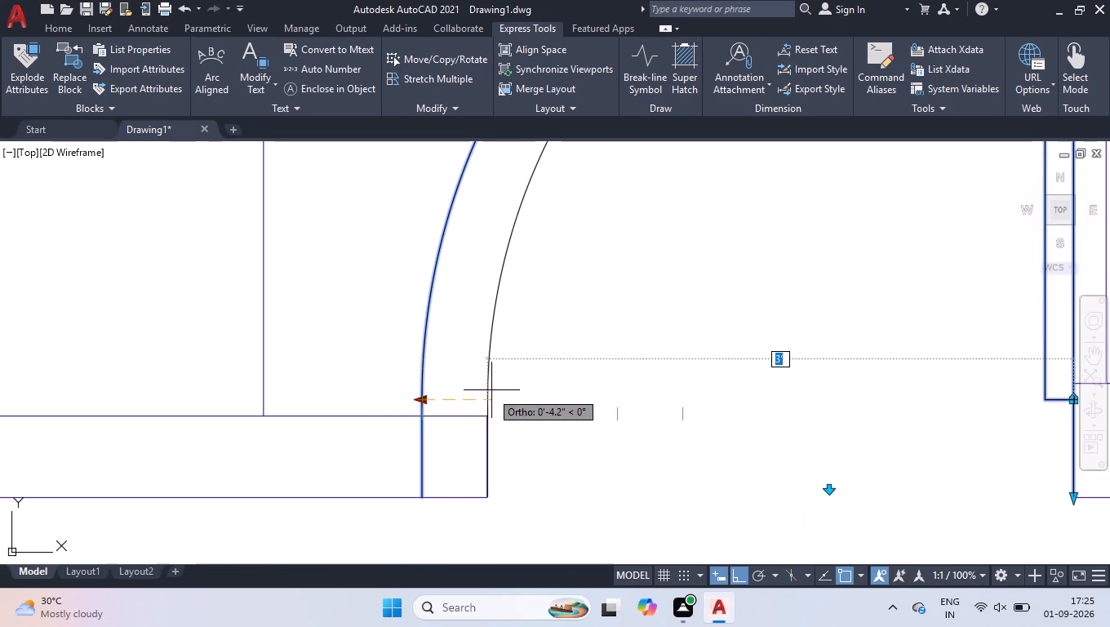
{"action": "left_click", "coordinate": [492, 390]}
{"action": "left_click", "coordinate": [594, 344], "text": "shift"}
{"action": "left_click", "coordinate": [465, 369], "text": "shift"}
Mirror both room doors about a horizontal line across the central hall, keeping the originals.
{"action": "scroll", "coordinate": [490, 394], "scroll_direction": "down", "scroll_amount": 3}
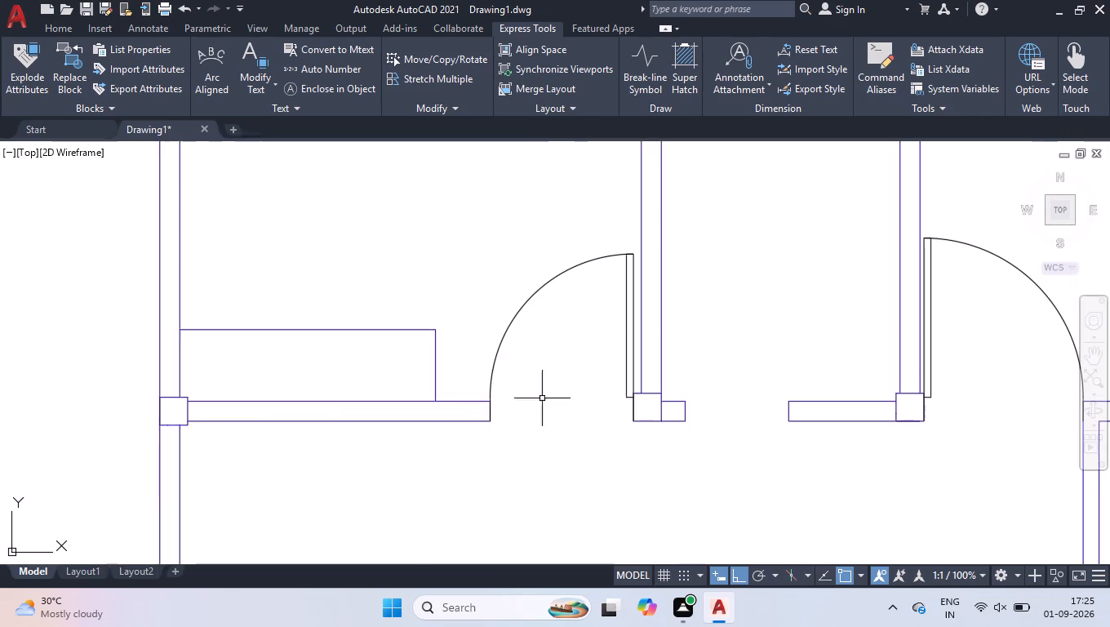
{"action": "scroll", "coordinate": [554, 341], "scroll_direction": "down", "scroll_amount": 2}
{"action": "scroll", "coordinate": [617, 374], "scroll_direction": "down", "scroll_amount": 1}
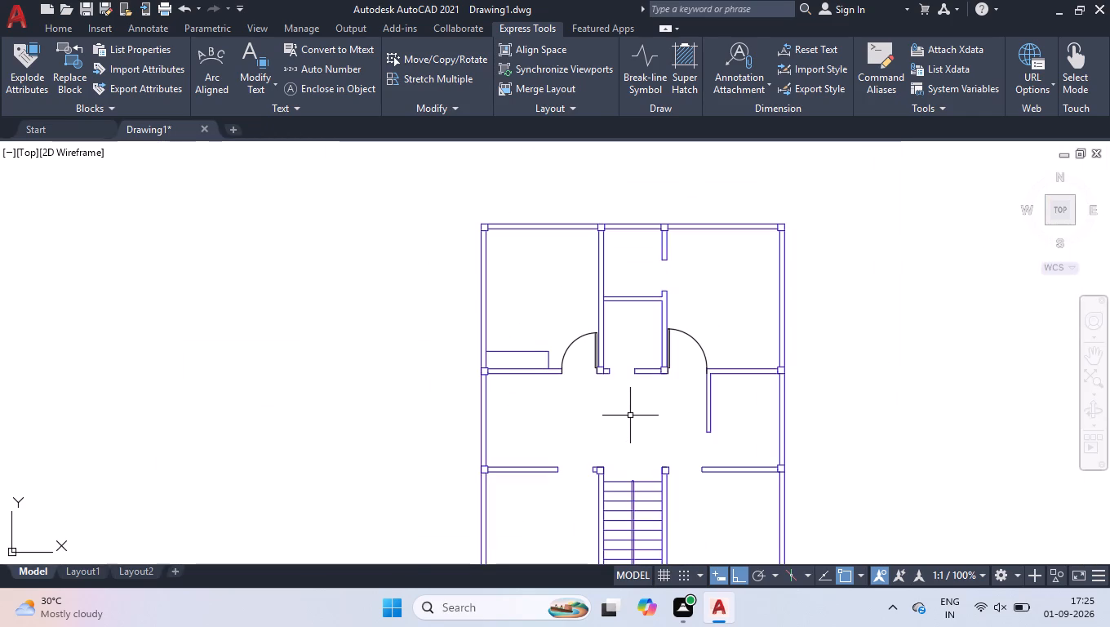
{"action": "scroll", "coordinate": [657, 438], "scroll_direction": "up", "scroll_amount": 1}
{"action": "type", "text": "mi"}
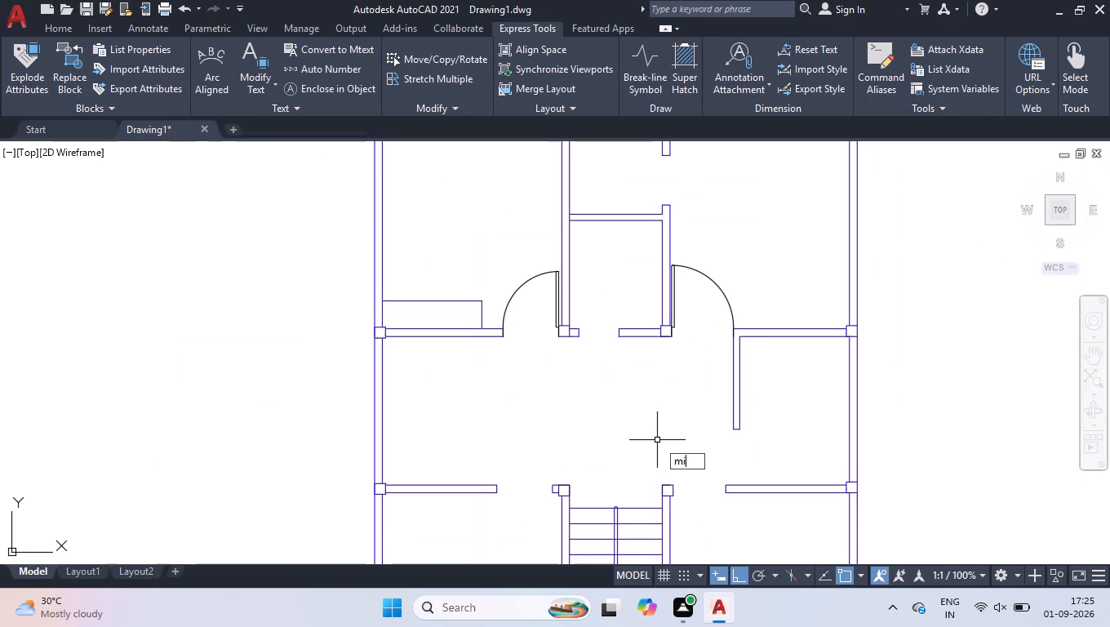
{"action": "key", "text": "Return"}
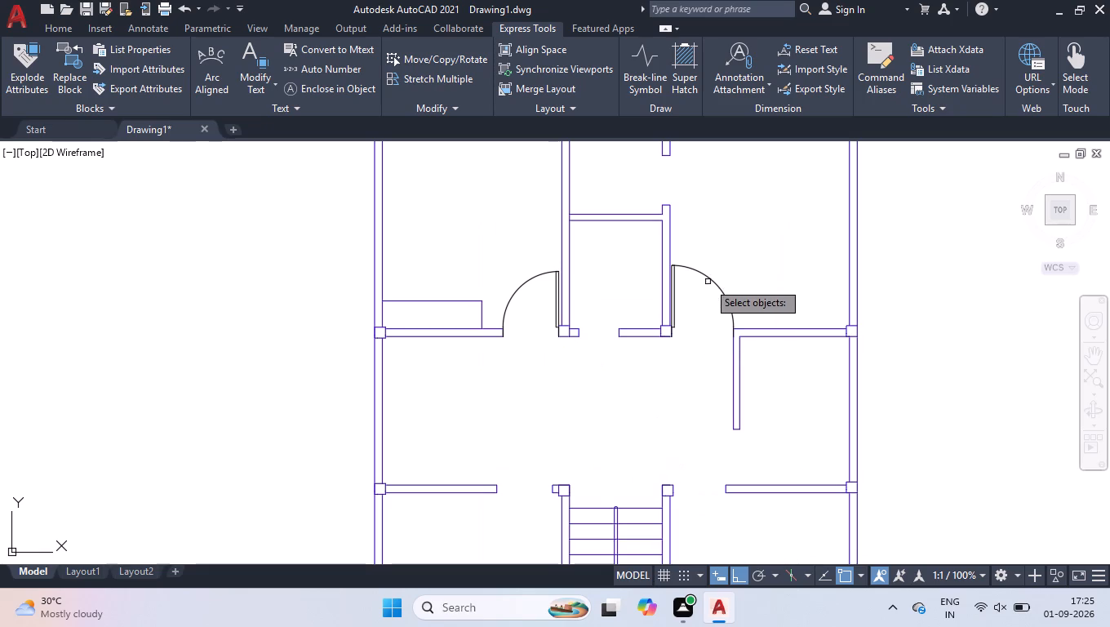
{"action": "left_click", "coordinate": [714, 279]}
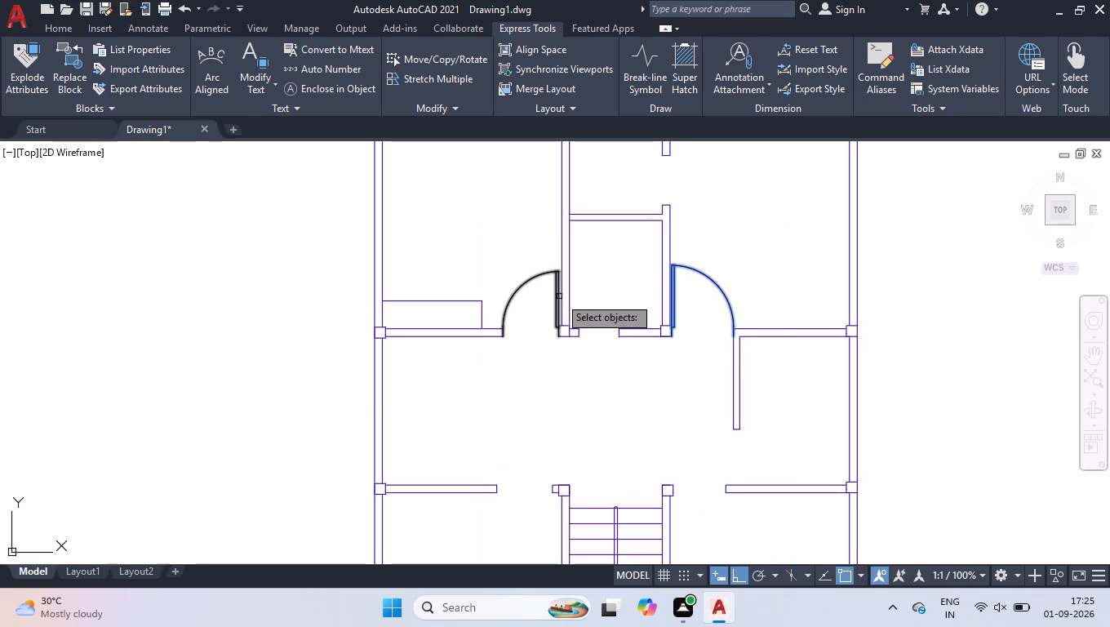
{"action": "left_click", "coordinate": [559, 296]}
{"action": "key", "text": "Return"}
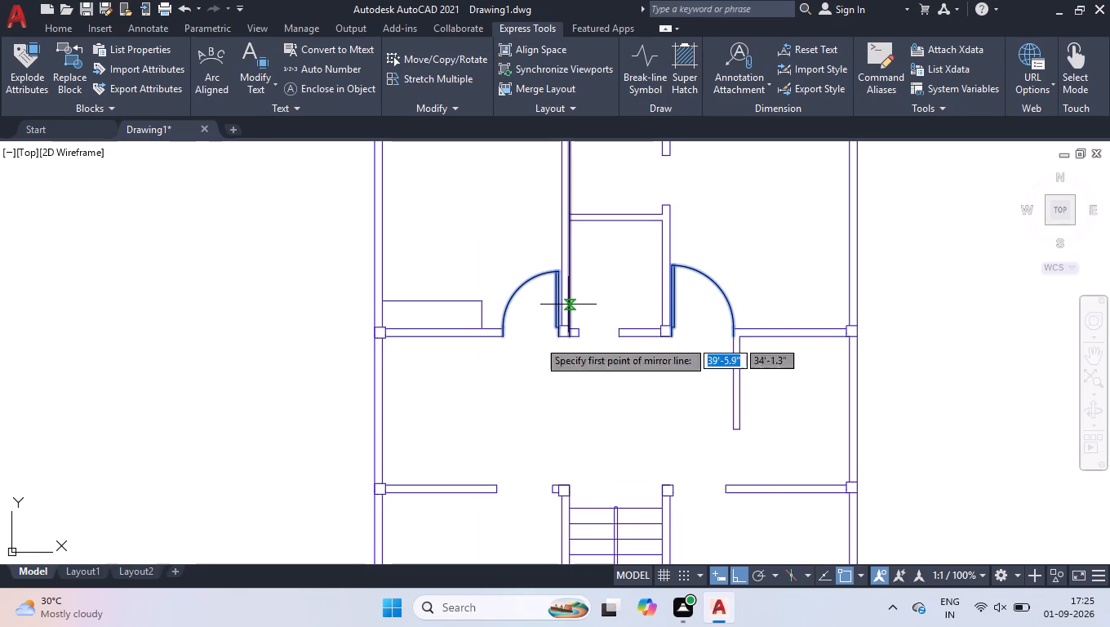
{"action": "left_click", "coordinate": [413, 434]}
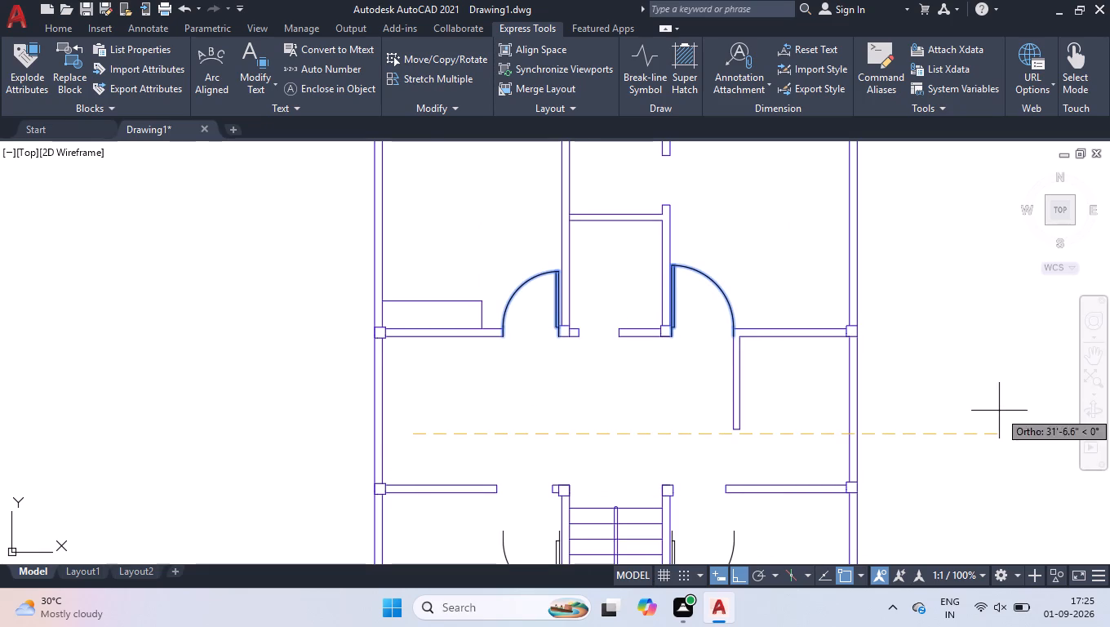
{"action": "left_click", "coordinate": [999, 411]}
{"action": "left_click", "coordinate": [1028, 466]}
Move the mirrored door right of the staircase by its upper hinge-side corner to the adjacent column's upper-right corner.
{"action": "scroll", "coordinate": [759, 413], "scroll_direction": "down", "scroll_amount": 1}
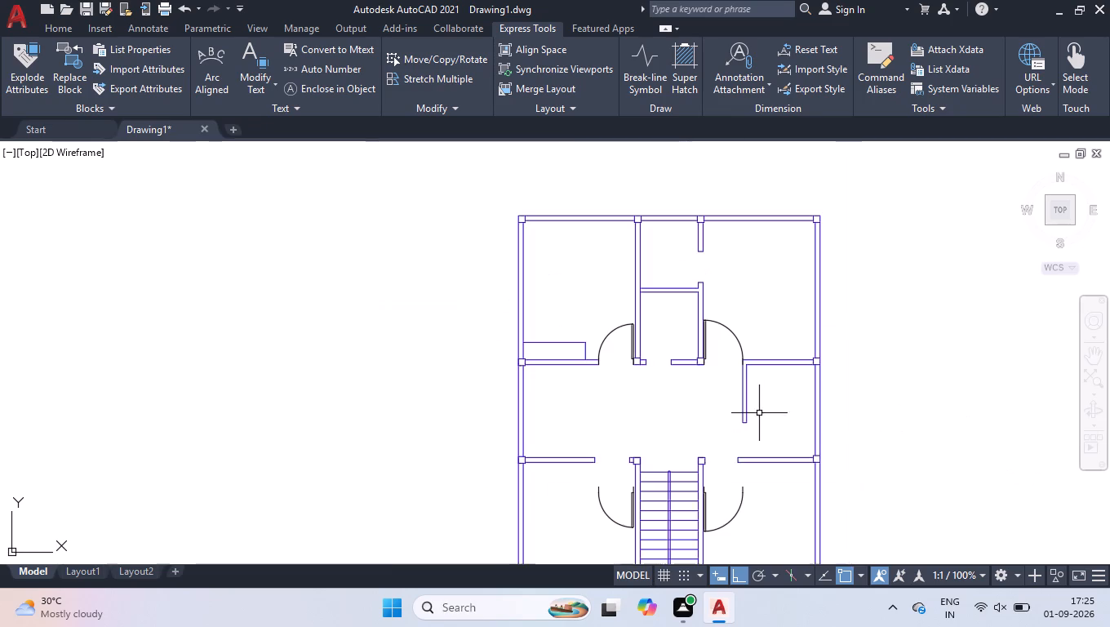
{"action": "scroll", "coordinate": [724, 539], "scroll_direction": "up", "scroll_amount": 3}
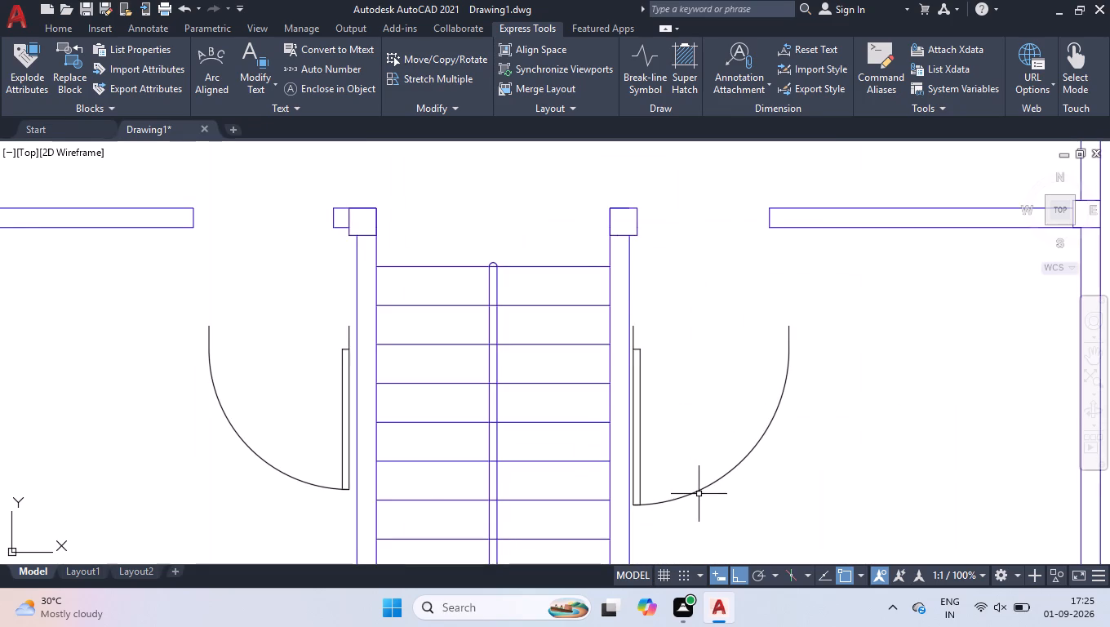
{"action": "left_click", "coordinate": [699, 494]}
{"action": "type", "text": "mov"}
{"action": "key", "text": "Return"}
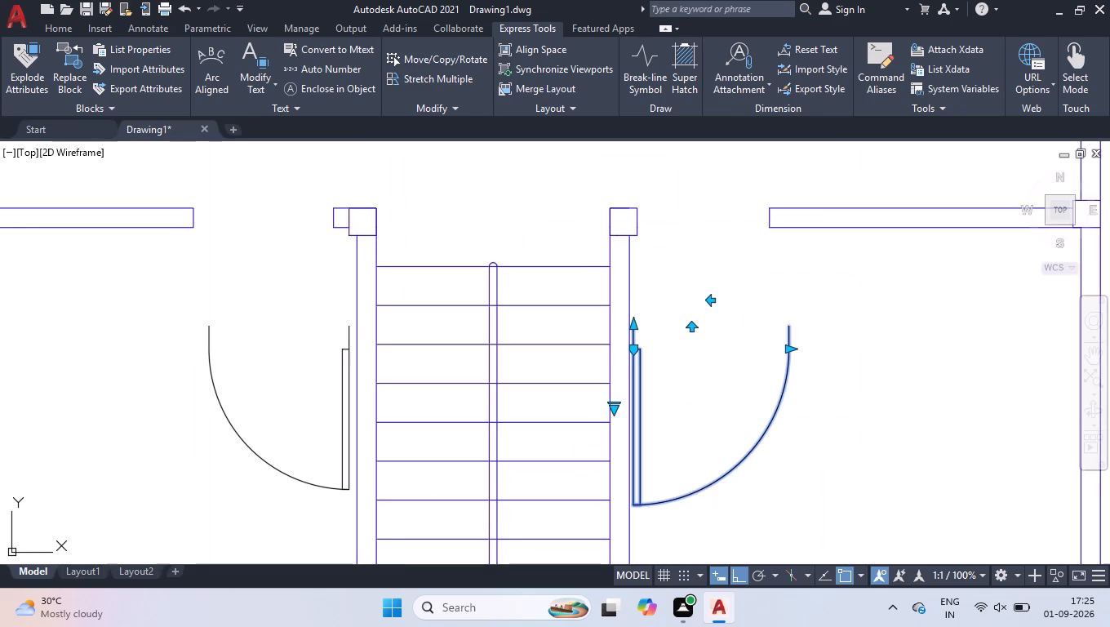
{"action": "left_click", "coordinate": [634, 326]}
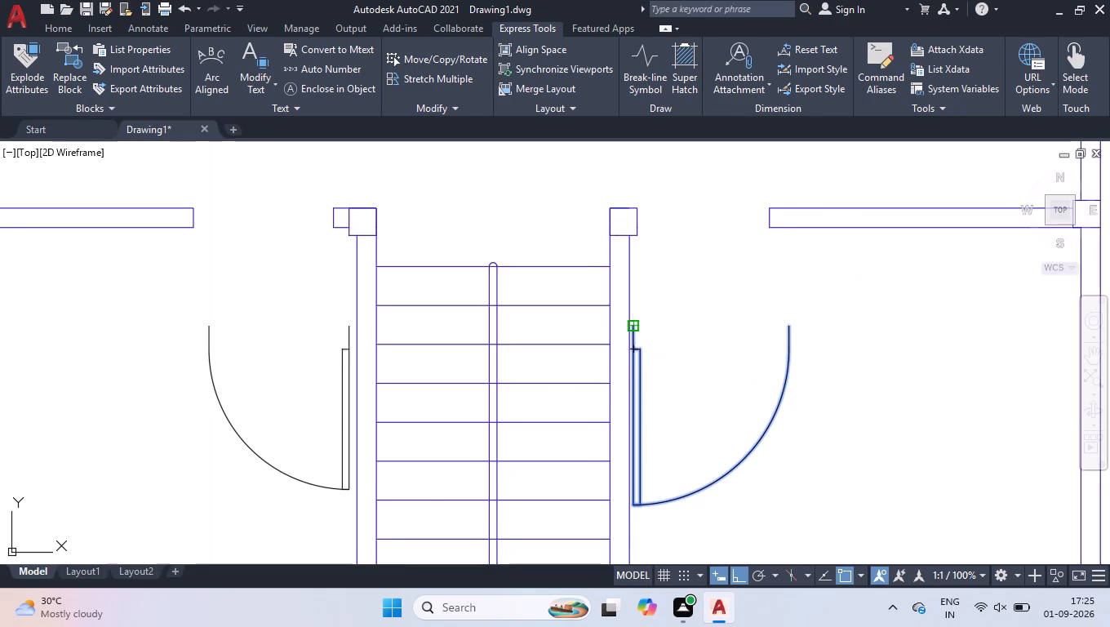
{"action": "left_click", "coordinate": [642, 207]}
Move the mirrored door left of the staircase by its upper hinge-side corner to the short wall stub's upper-left corner.
{"action": "scroll", "coordinate": [744, 308], "scroll_direction": "down", "scroll_amount": 1}
{"action": "scroll", "coordinate": [437, 407], "scroll_direction": "up", "scroll_amount": 1}
{"action": "key", "text": "space"}
{"action": "left_click", "coordinate": [437, 398]}
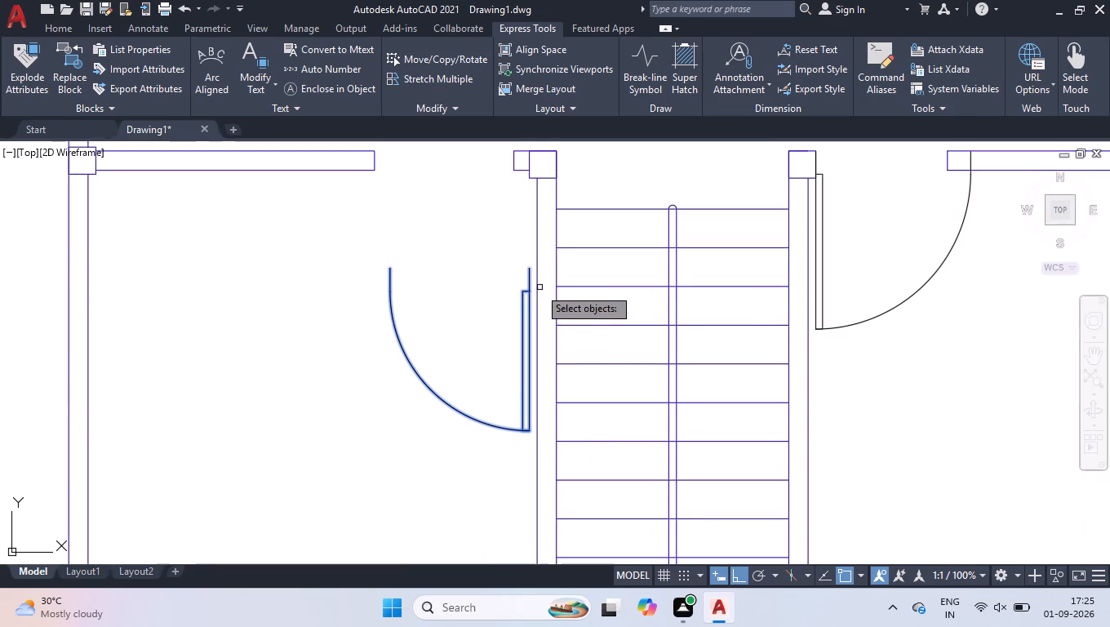
{"action": "key", "text": "space"}
{"action": "left_click", "coordinate": [528, 266]}
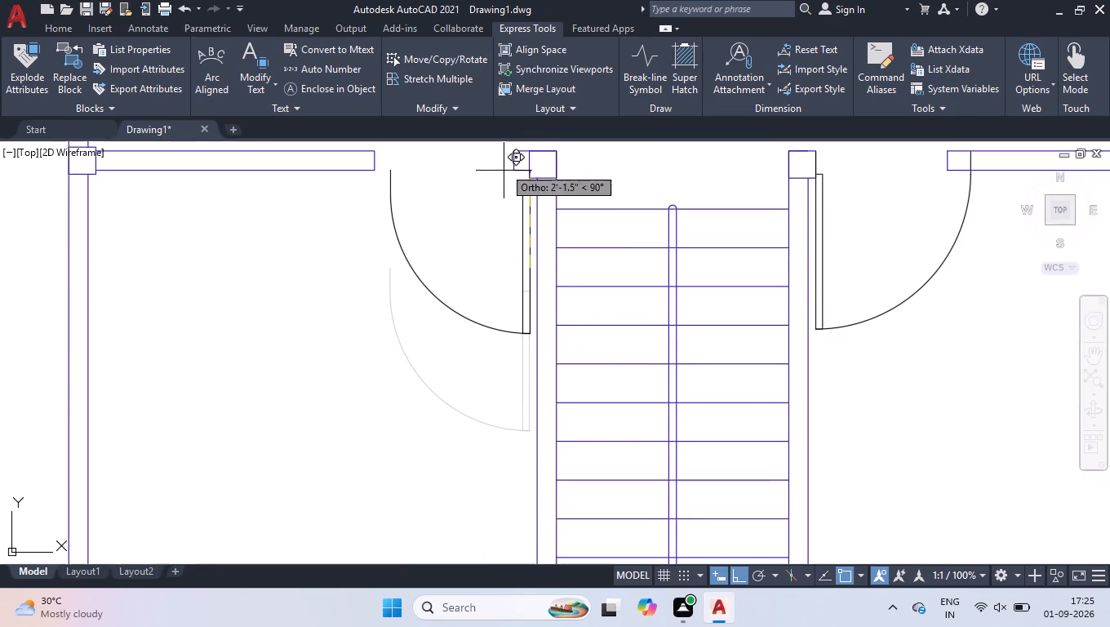
{"action": "left_click", "coordinate": [513, 153]}
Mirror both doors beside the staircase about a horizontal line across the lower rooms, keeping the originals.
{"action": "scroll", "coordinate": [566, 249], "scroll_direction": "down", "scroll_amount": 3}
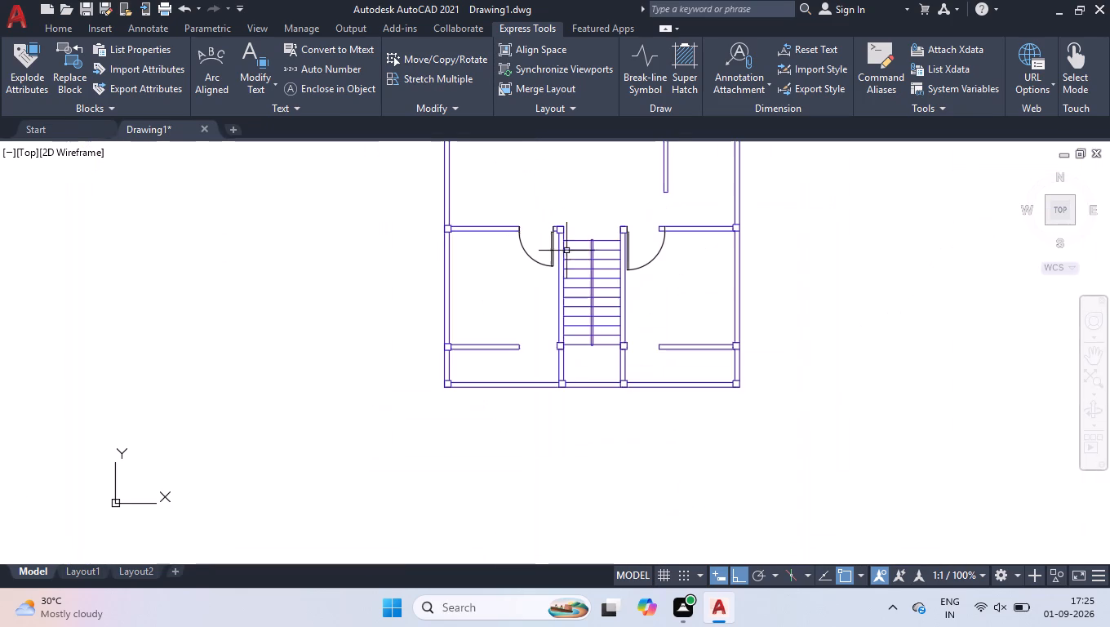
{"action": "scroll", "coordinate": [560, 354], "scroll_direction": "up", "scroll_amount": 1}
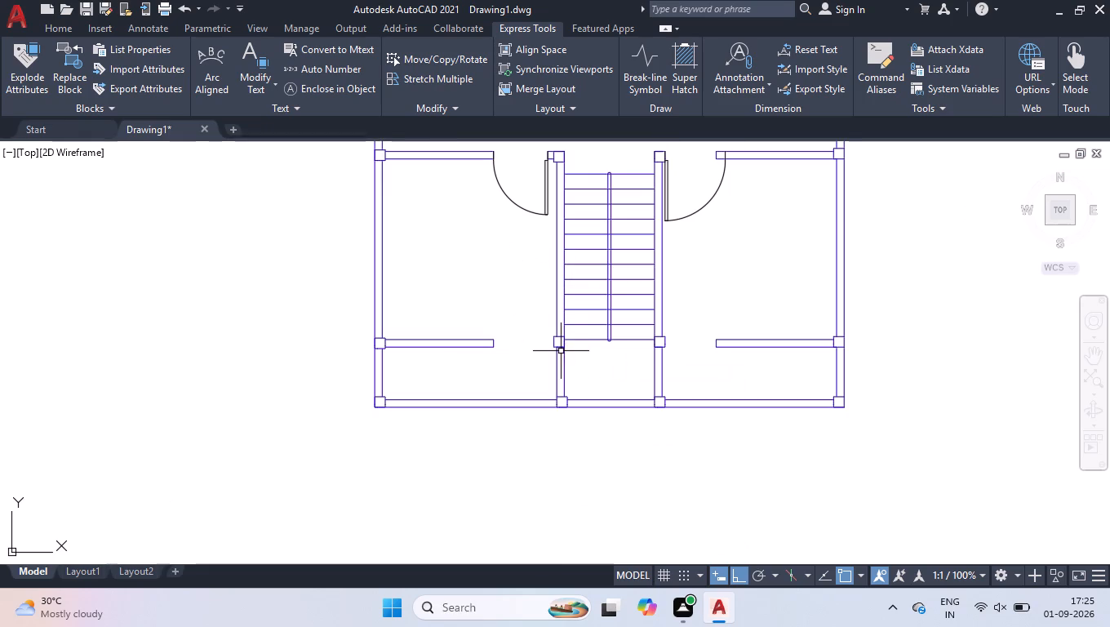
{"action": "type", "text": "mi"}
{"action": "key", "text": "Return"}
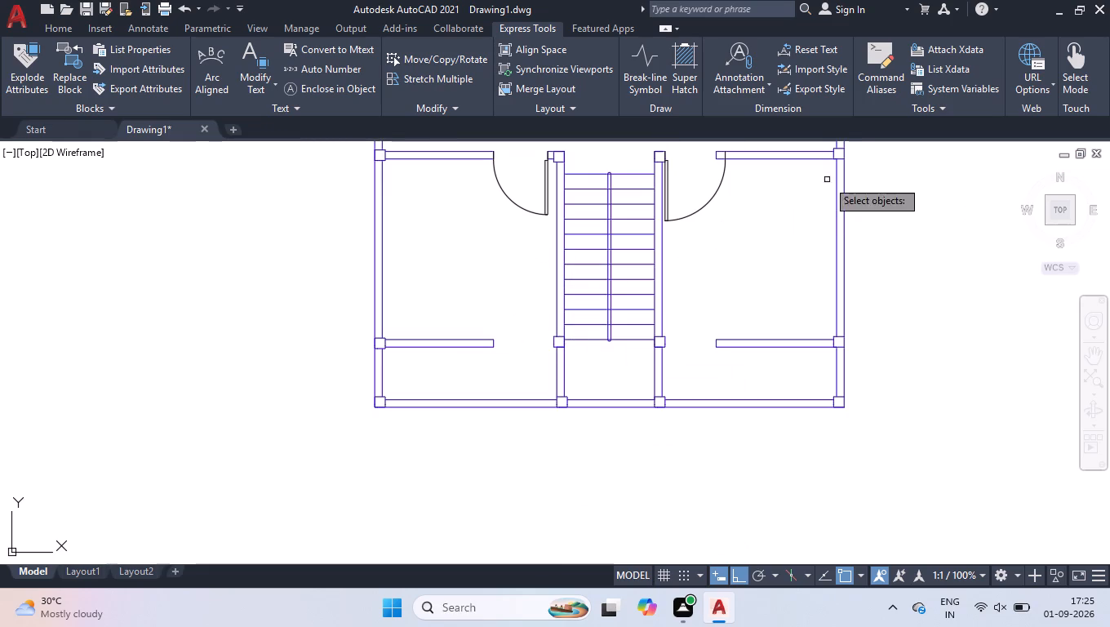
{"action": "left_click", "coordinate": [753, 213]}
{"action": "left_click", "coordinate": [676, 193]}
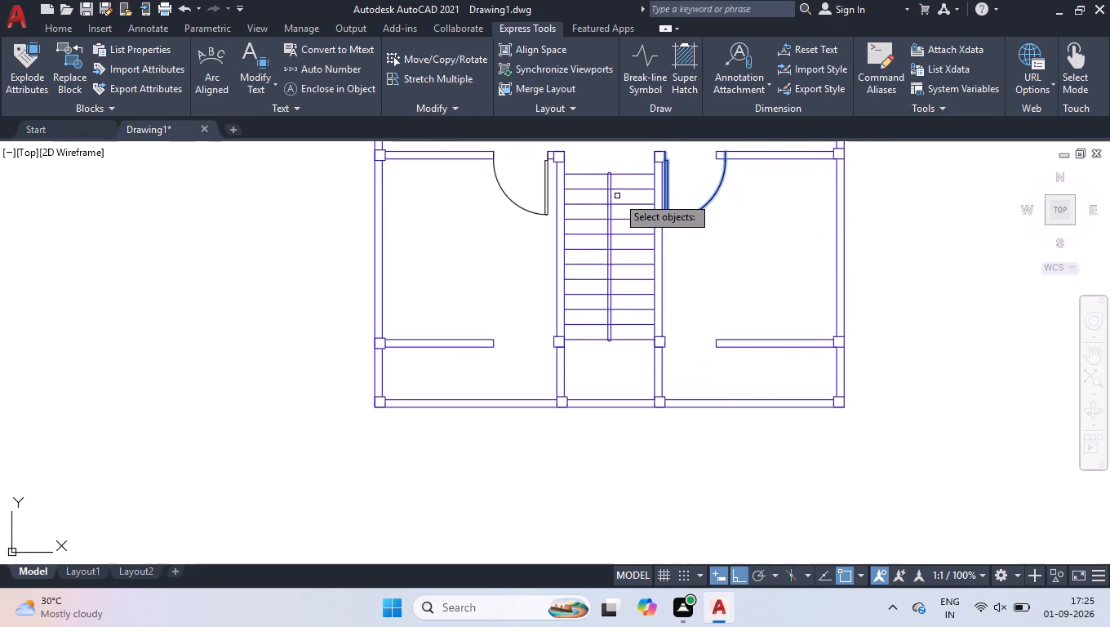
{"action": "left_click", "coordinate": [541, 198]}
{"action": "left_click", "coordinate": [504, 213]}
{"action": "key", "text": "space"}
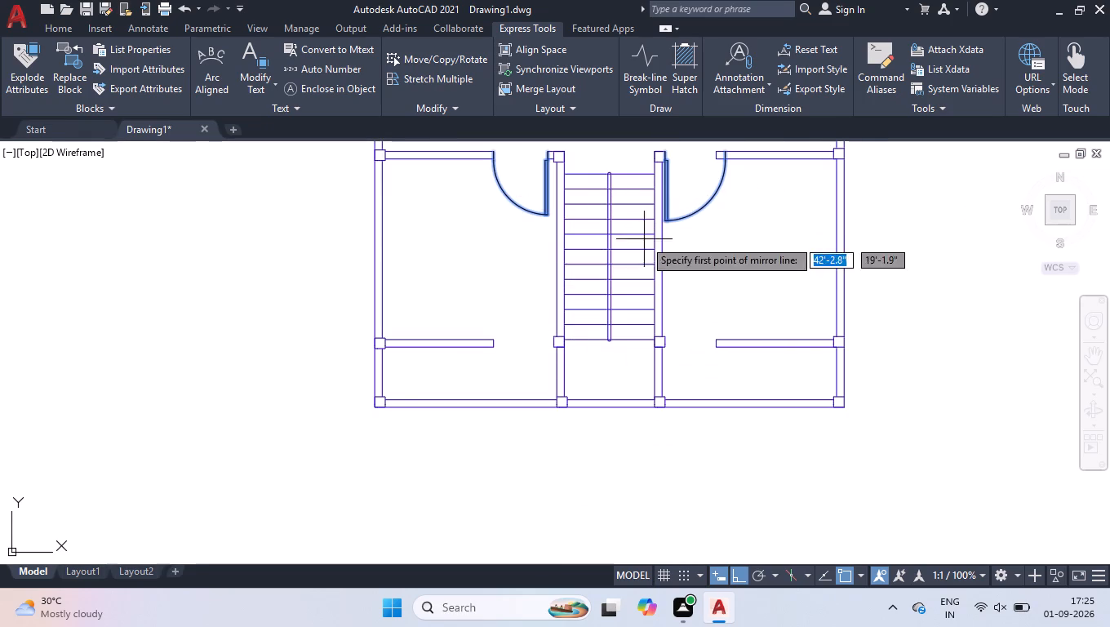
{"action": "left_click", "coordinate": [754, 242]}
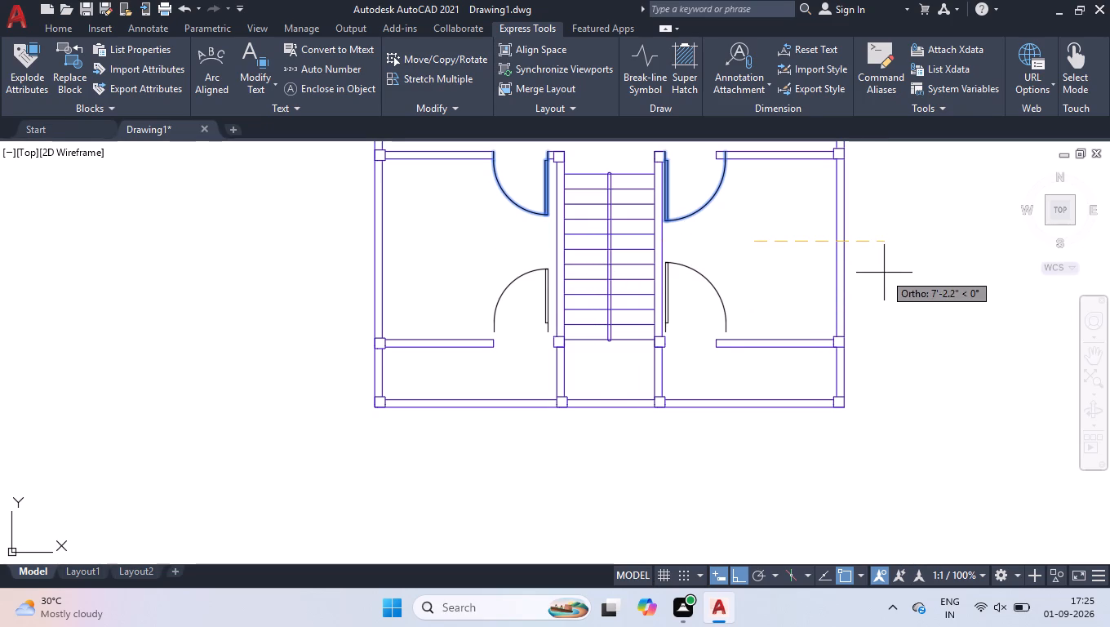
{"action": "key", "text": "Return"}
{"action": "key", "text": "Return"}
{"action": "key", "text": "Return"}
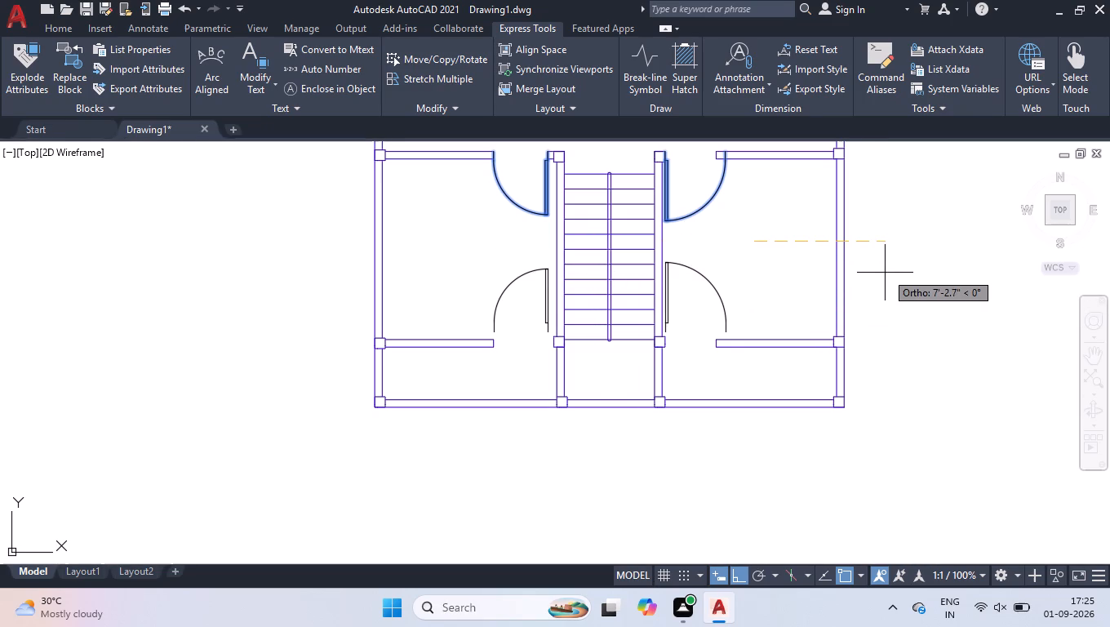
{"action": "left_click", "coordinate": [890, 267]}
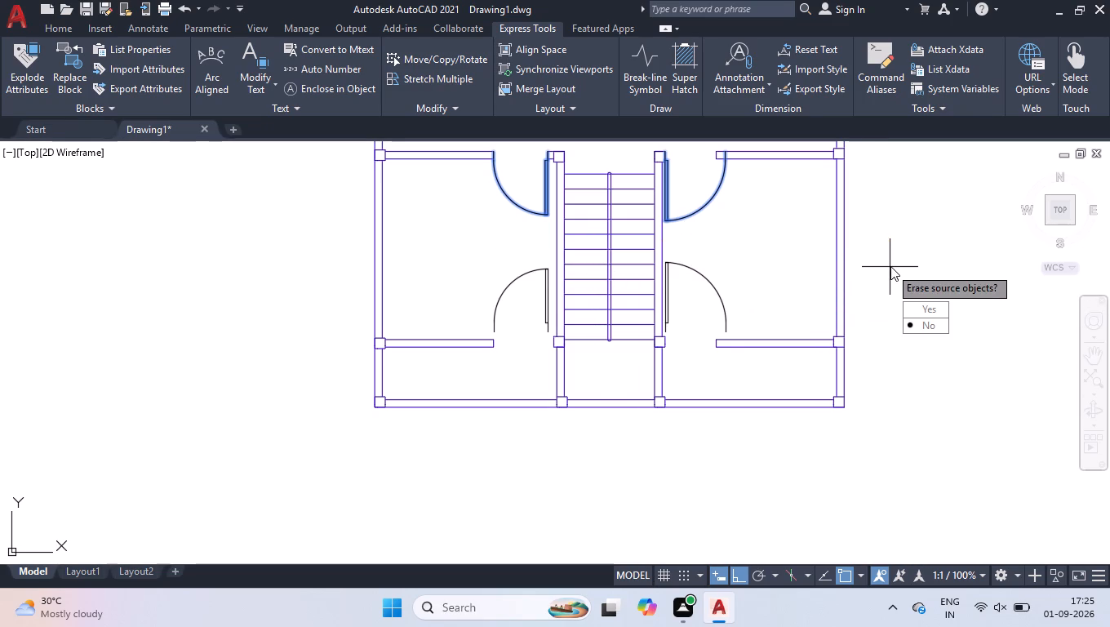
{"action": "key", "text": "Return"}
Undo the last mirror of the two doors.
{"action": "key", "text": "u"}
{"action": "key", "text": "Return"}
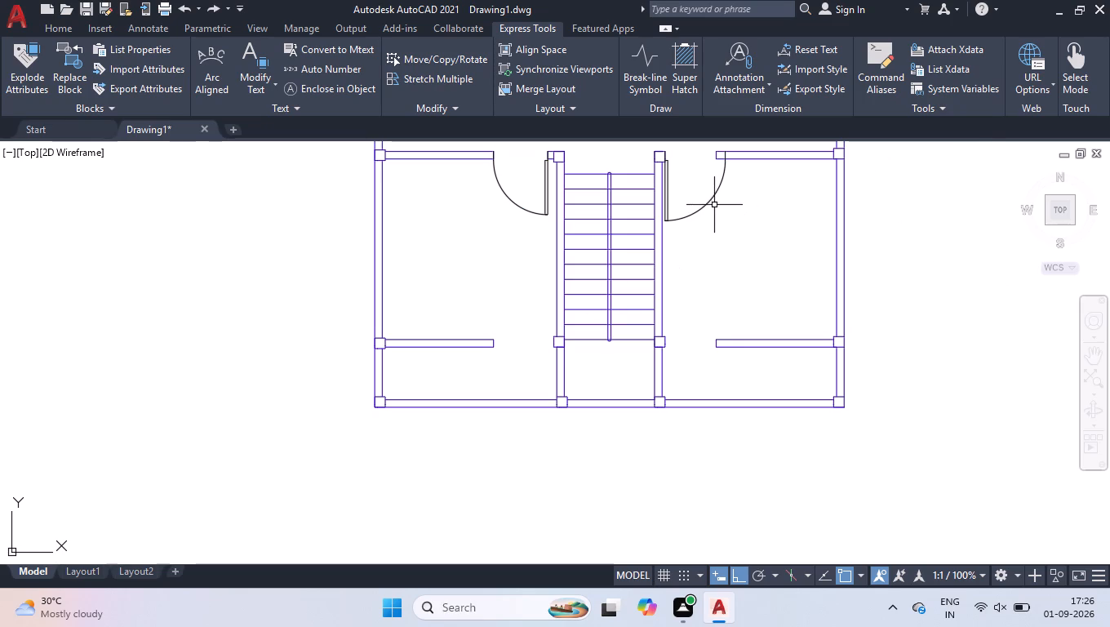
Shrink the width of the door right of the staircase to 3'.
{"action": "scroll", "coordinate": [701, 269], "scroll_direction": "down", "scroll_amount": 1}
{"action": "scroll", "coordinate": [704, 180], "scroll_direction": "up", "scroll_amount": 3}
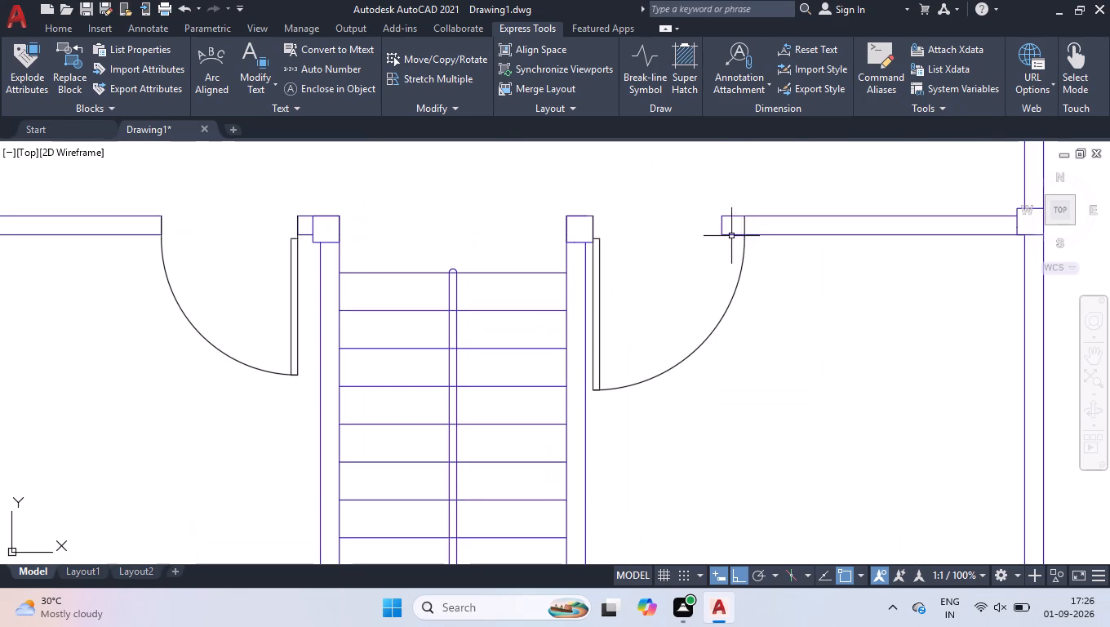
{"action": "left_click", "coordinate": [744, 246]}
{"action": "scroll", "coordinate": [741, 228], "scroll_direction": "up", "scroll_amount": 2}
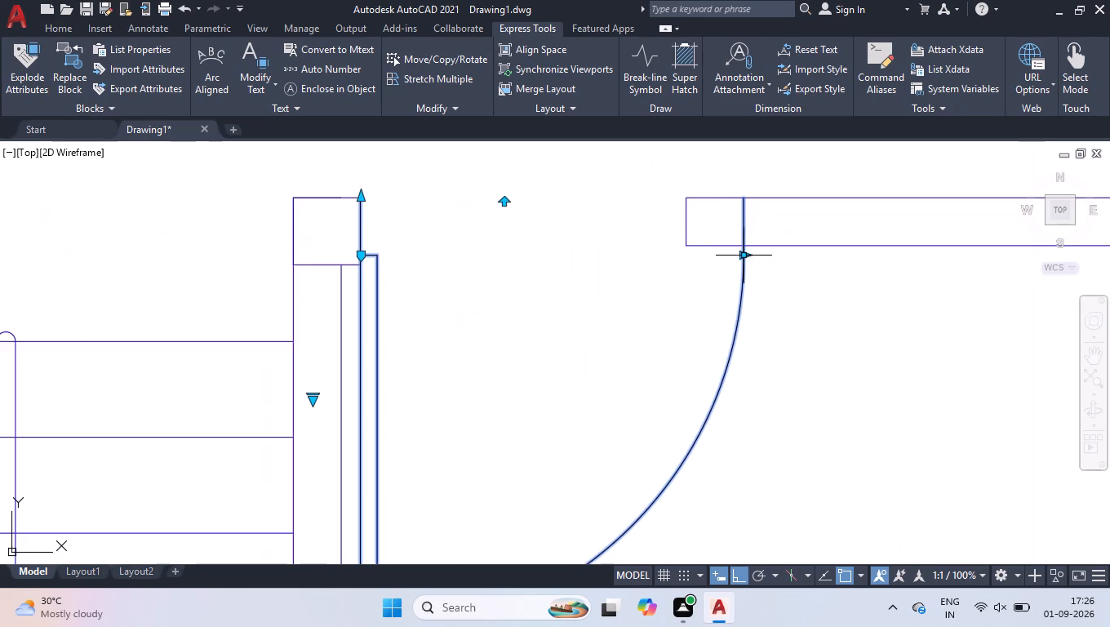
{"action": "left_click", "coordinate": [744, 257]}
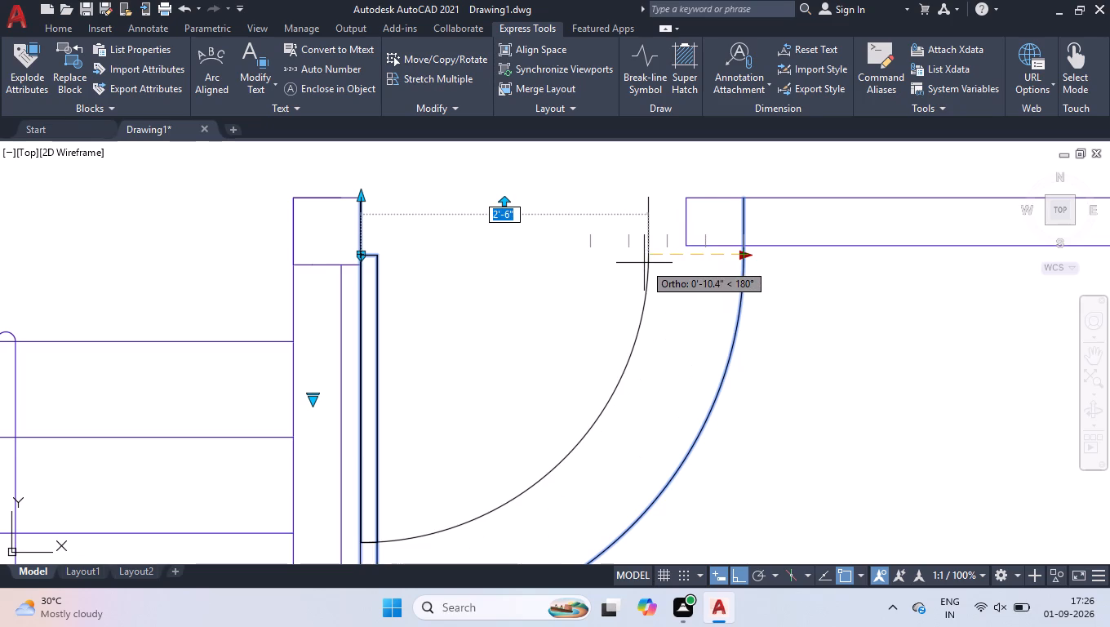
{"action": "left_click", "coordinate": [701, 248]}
Shrink the door right of the staircase by one more width increment so its swing ends just short of the wall.
{"action": "scroll", "coordinate": [696, 259], "scroll_direction": "down", "scroll_amount": 1}
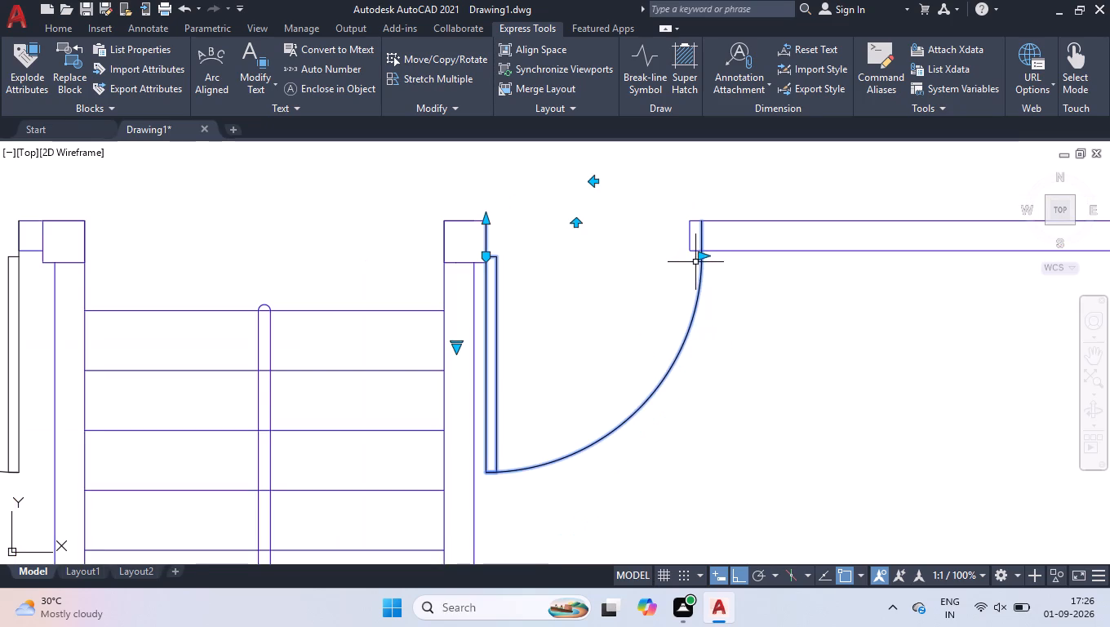
{"action": "scroll", "coordinate": [702, 282], "scroll_direction": "down", "scroll_amount": 2}
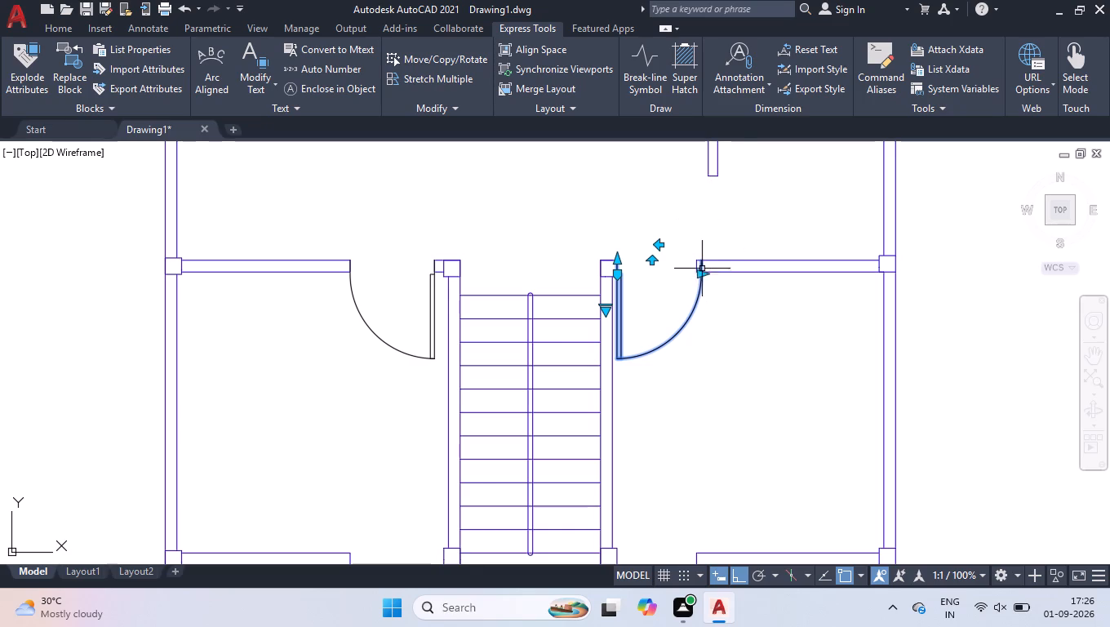
{"action": "scroll", "coordinate": [701, 268], "scroll_direction": "up", "scroll_amount": 4}
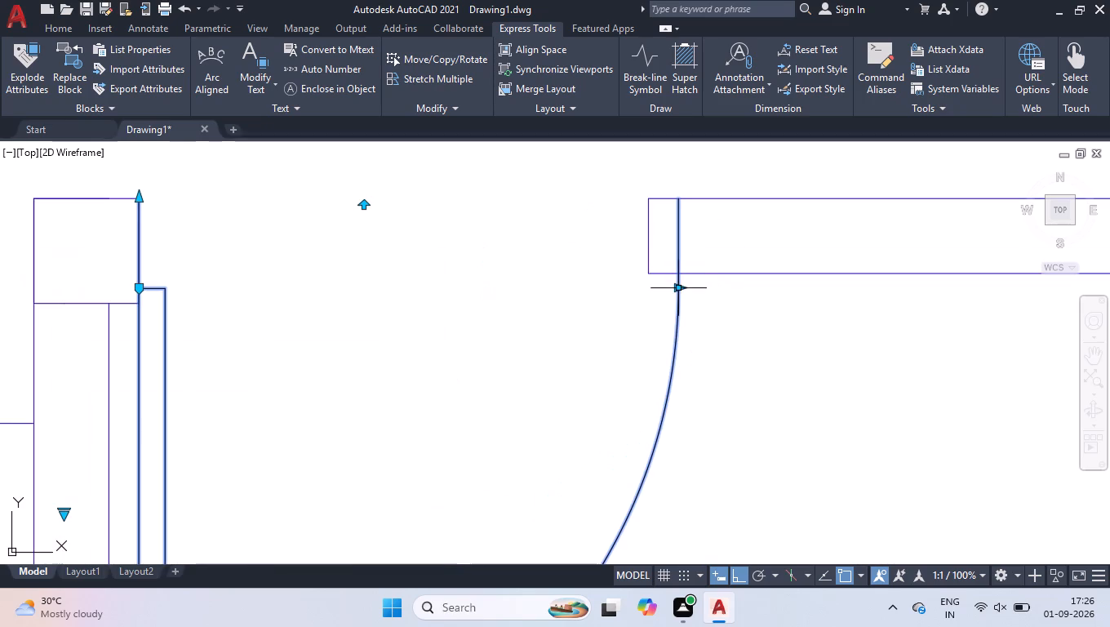
{"action": "left_click", "coordinate": [683, 291]}
{"action": "left_click", "coordinate": [713, 293]}
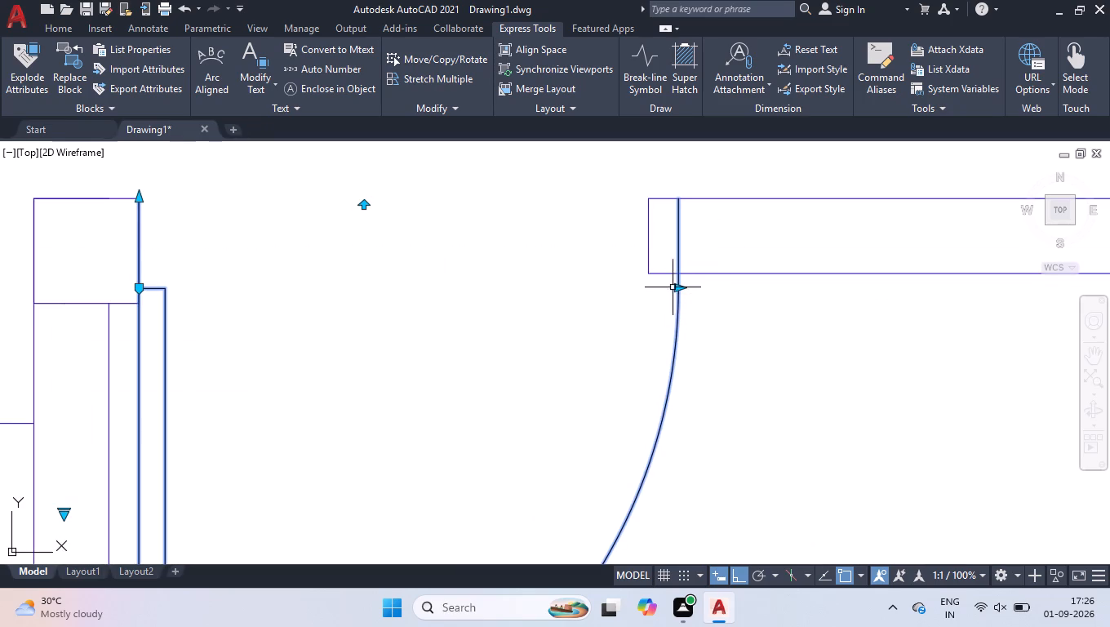
{"action": "left_click", "coordinate": [679, 287]}
{"action": "left_click", "coordinate": [606, 300]}
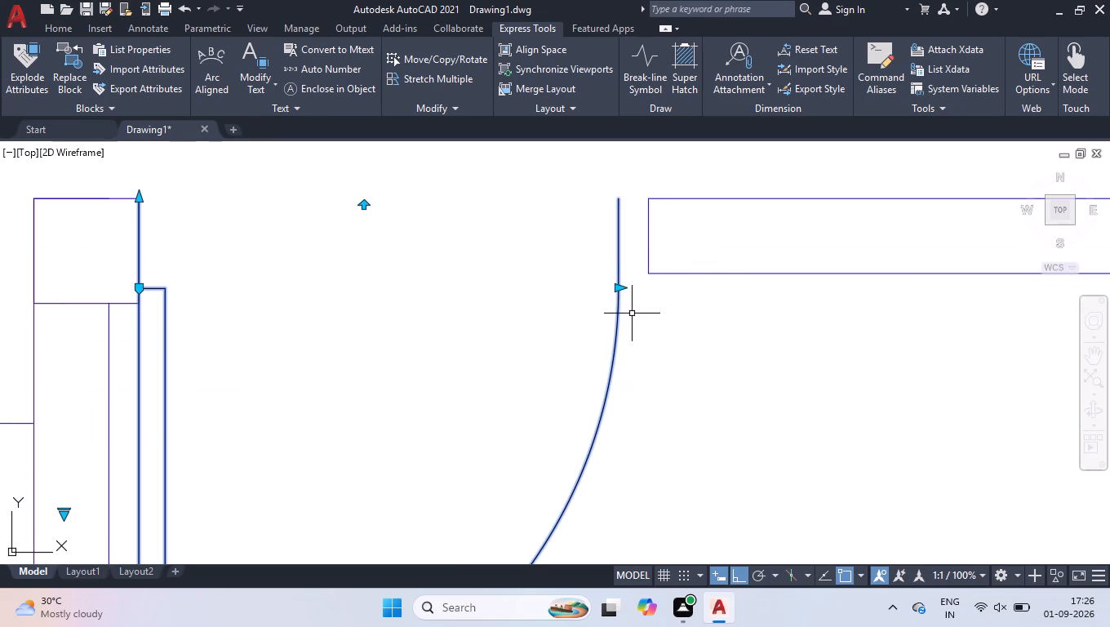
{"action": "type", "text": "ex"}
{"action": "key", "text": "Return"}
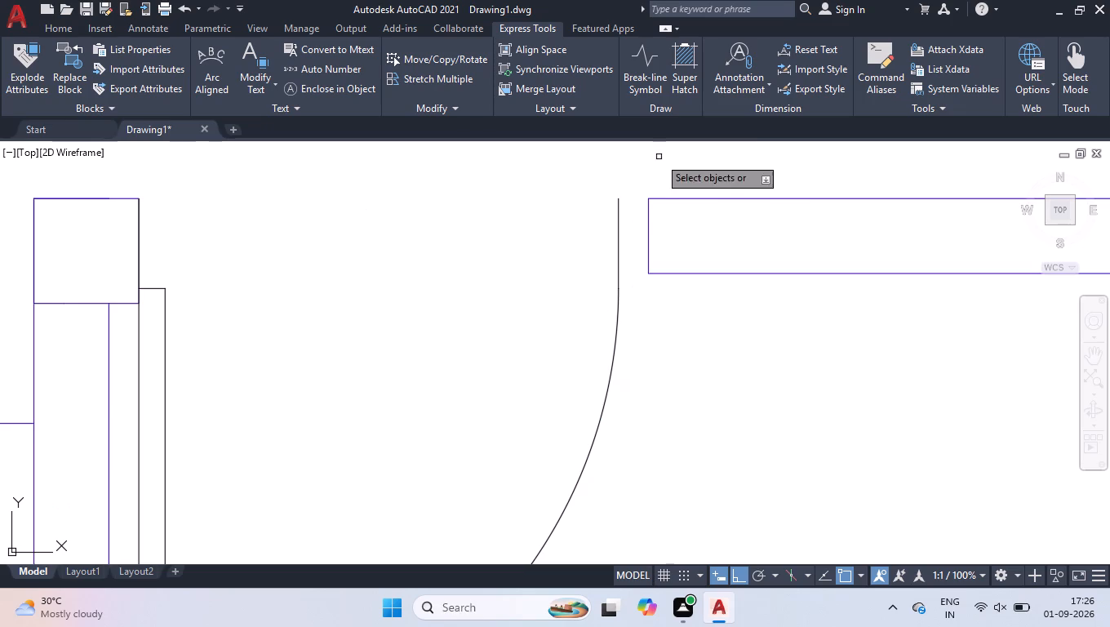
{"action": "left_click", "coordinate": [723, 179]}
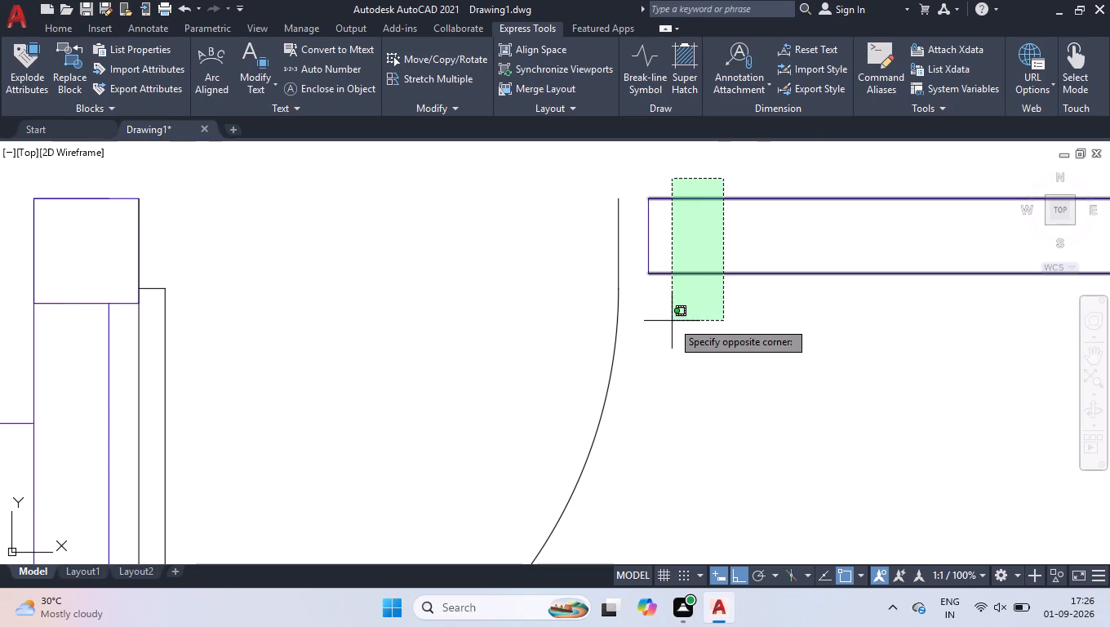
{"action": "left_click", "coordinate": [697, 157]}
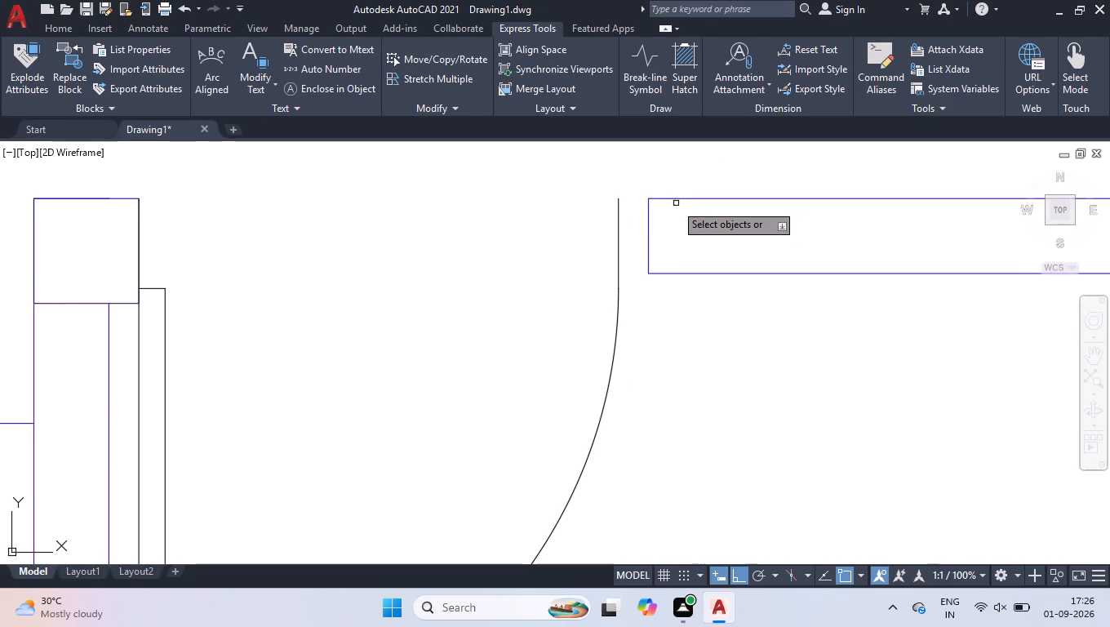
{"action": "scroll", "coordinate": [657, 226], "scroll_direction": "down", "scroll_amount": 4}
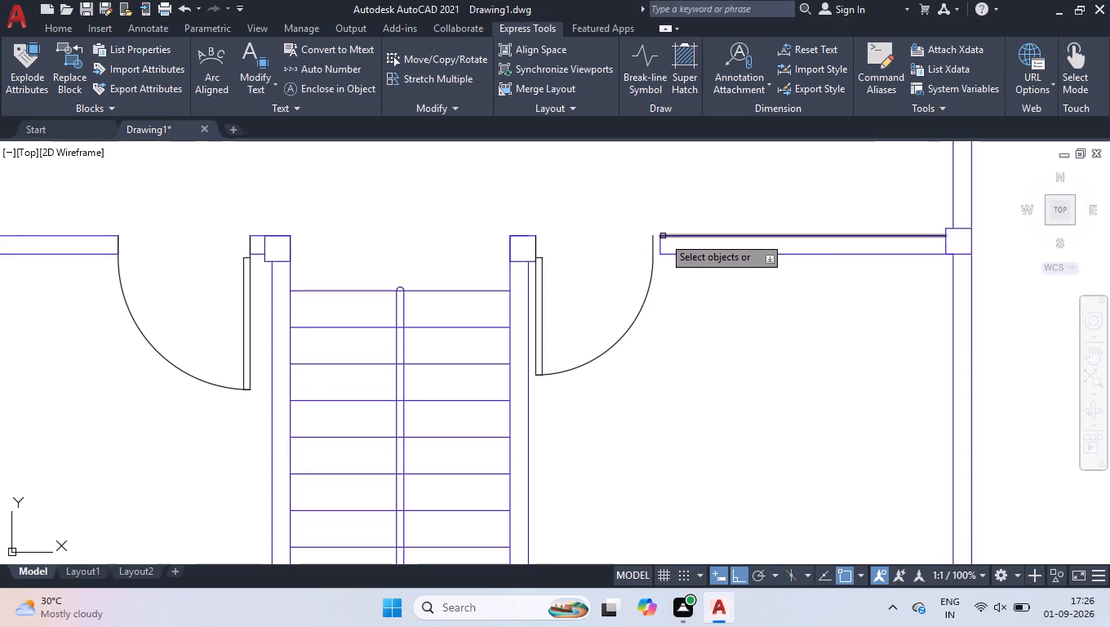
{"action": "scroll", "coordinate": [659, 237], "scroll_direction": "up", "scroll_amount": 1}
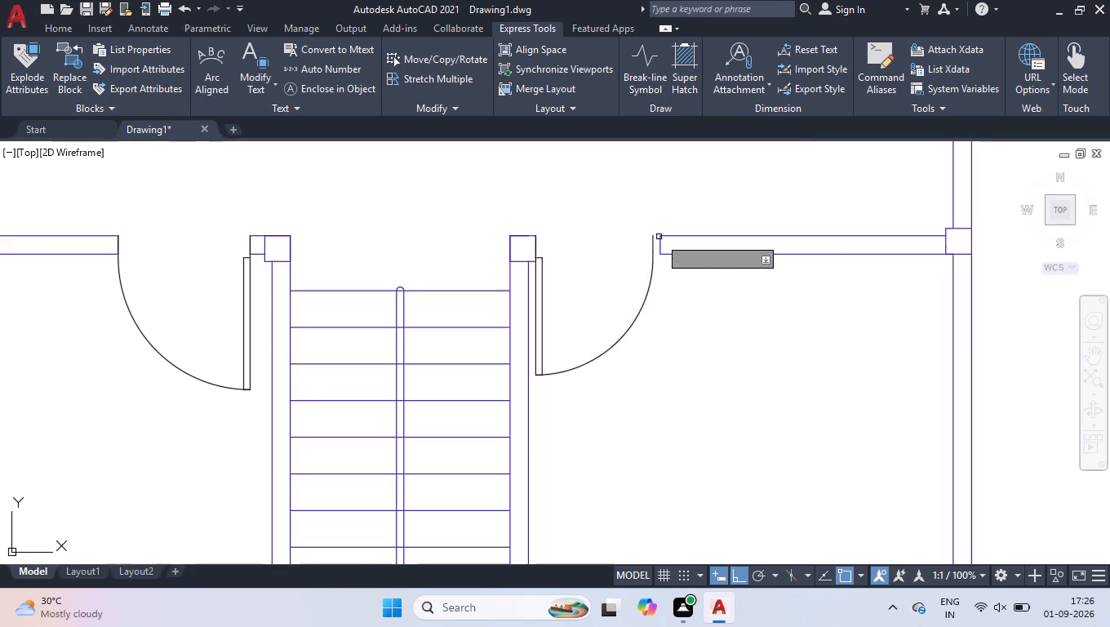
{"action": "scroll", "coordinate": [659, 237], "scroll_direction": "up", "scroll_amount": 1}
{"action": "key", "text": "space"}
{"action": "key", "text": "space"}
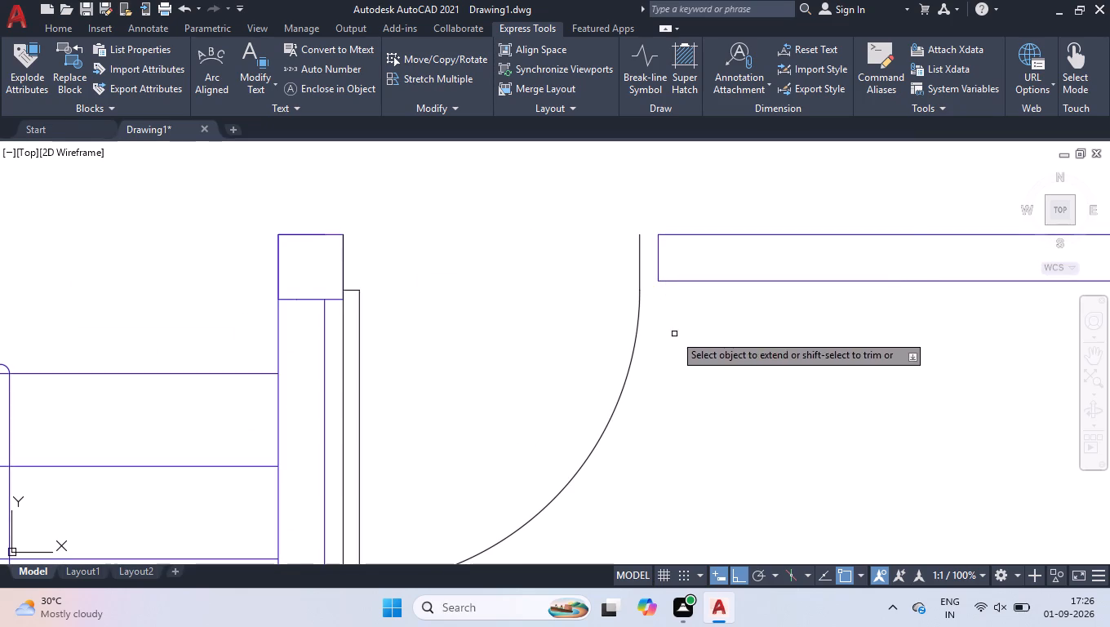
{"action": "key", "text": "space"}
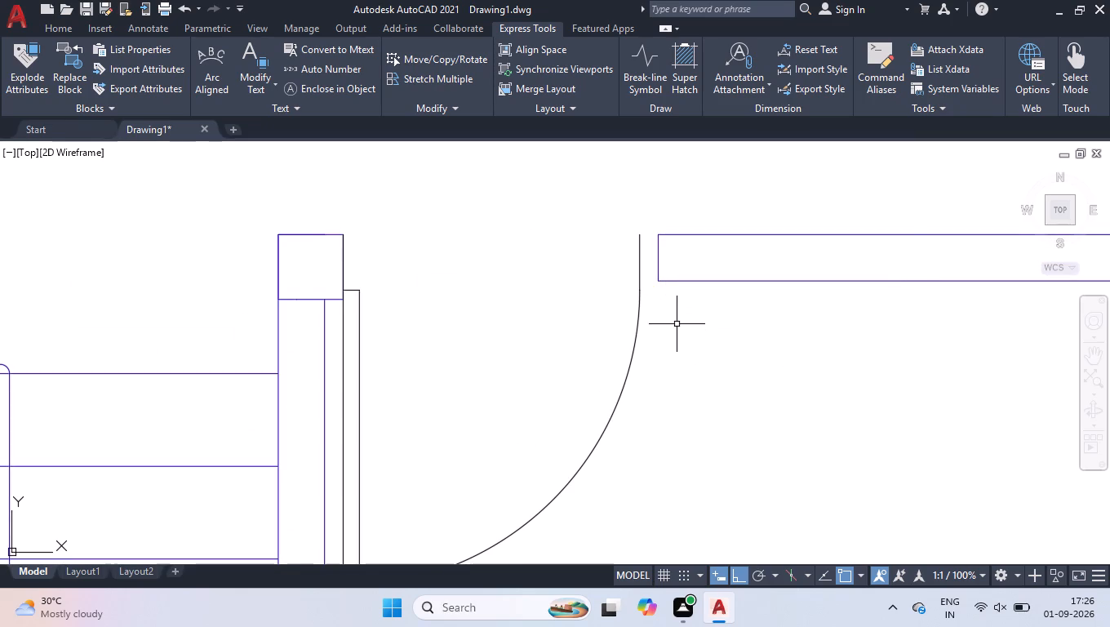
Extend the upper and lower wall lines right of this door to the door's outer edge.
{"action": "type", "text": "ex"}
{"action": "key", "text": "Return"}
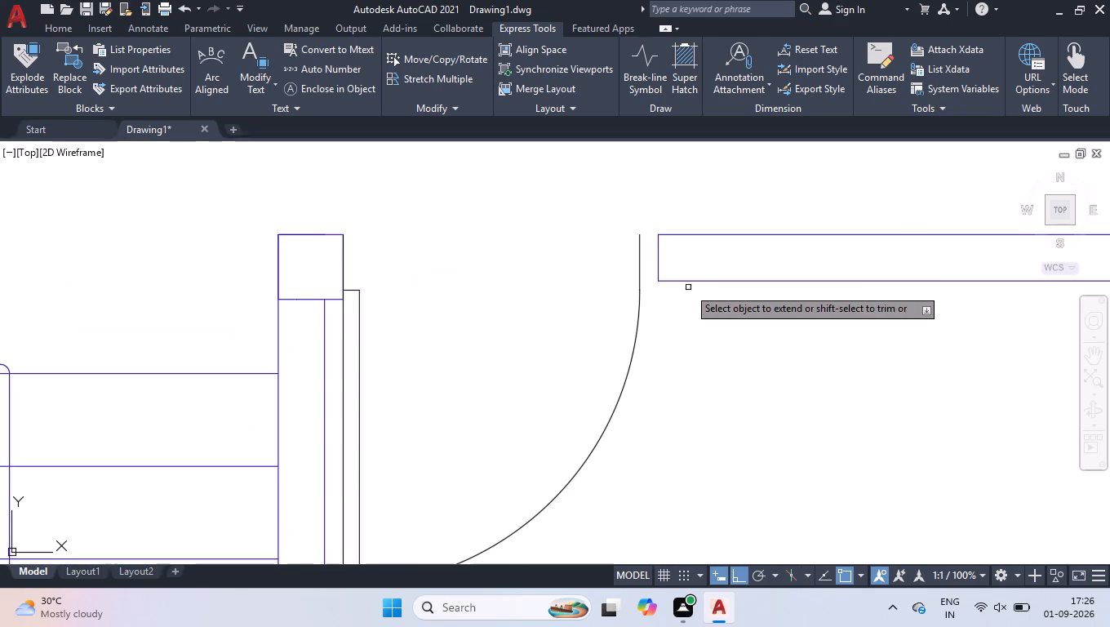
{"action": "left_click", "coordinate": [670, 281]}
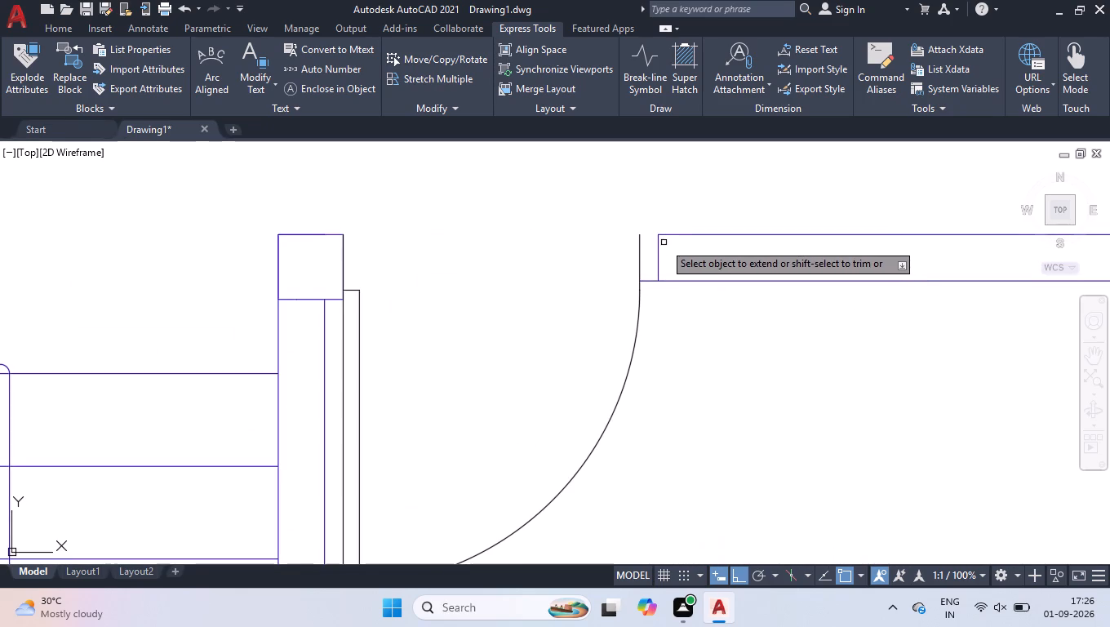
{"action": "left_click", "coordinate": [663, 235]}
{"action": "key", "text": "space"}
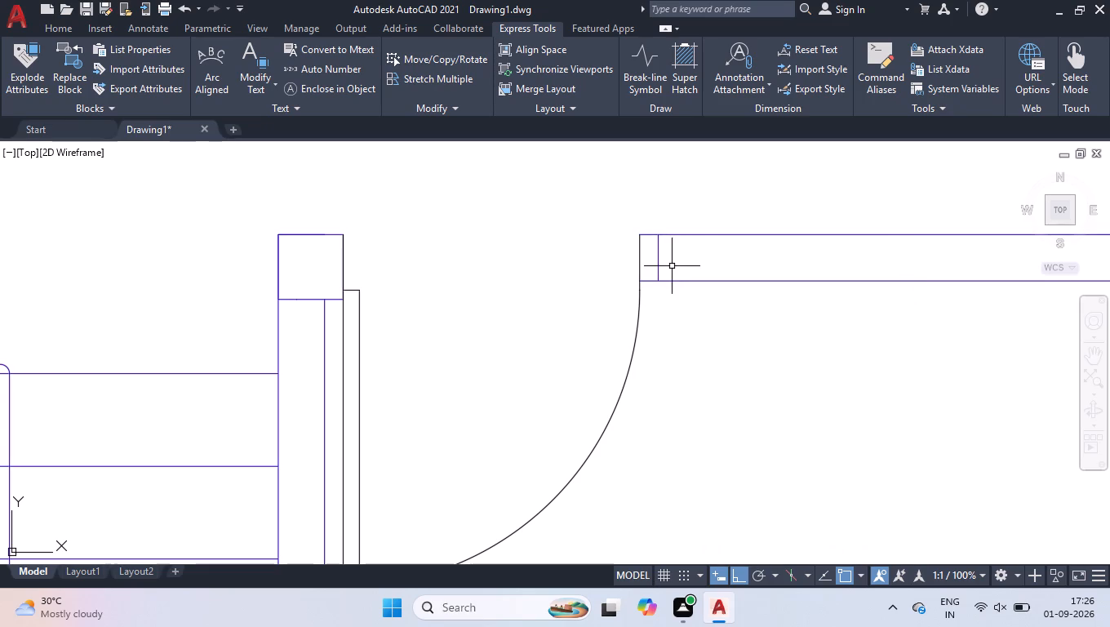
Move the short vertical end line of the wall right of the upper right door onto the door's outer edge.
{"action": "left_click", "coordinate": [657, 259]}
{"action": "scroll", "coordinate": [655, 260], "scroll_direction": "up", "scroll_amount": 3}
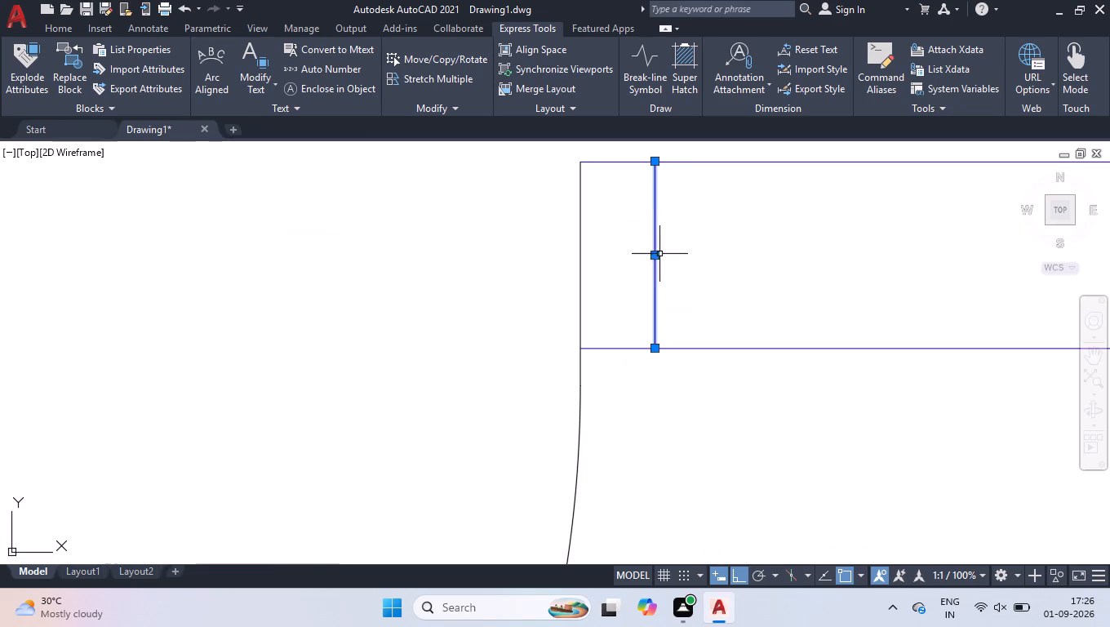
{"action": "left_click", "coordinate": [659, 254]}
{"action": "left_click", "coordinate": [616, 260]}
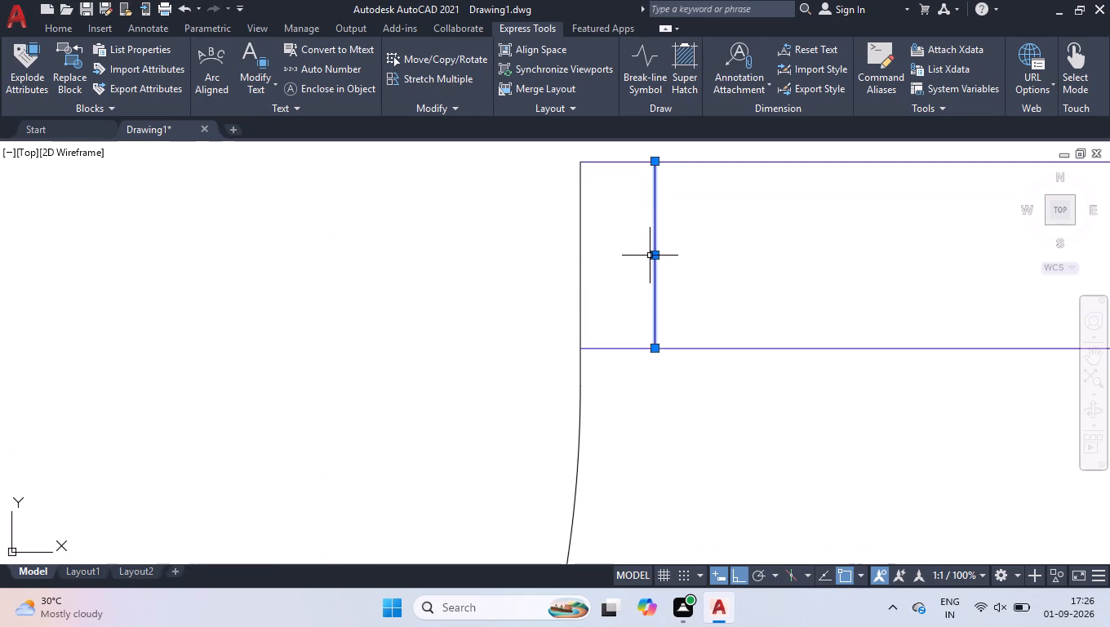
{"action": "left_click", "coordinate": [657, 256]}
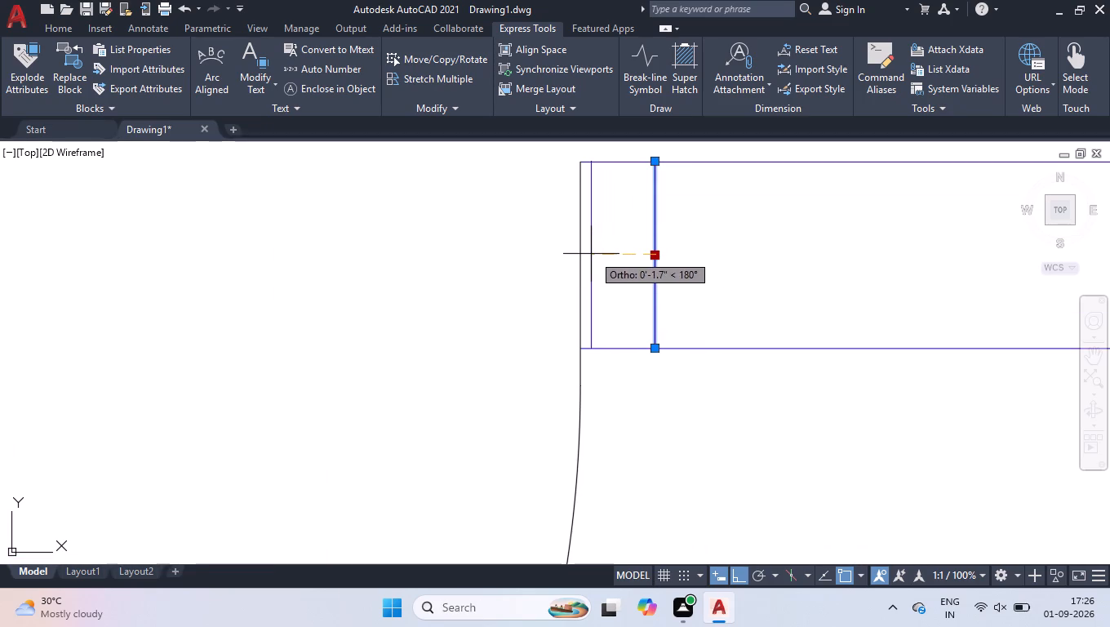
{"action": "left_click", "coordinate": [584, 256]}
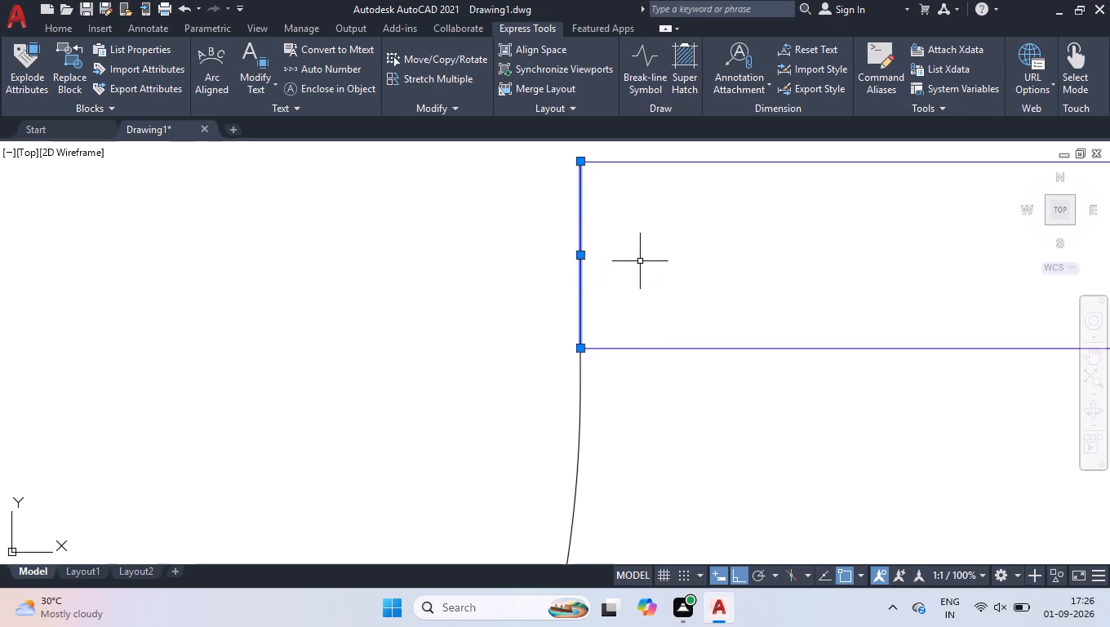
{"action": "scroll", "coordinate": [648, 256], "scroll_direction": "down", "scroll_amount": 1}
{"action": "left_click", "coordinate": [650, 189], "text": "shift"}
{"action": "left_click", "coordinate": [586, 324], "text": "shift"}
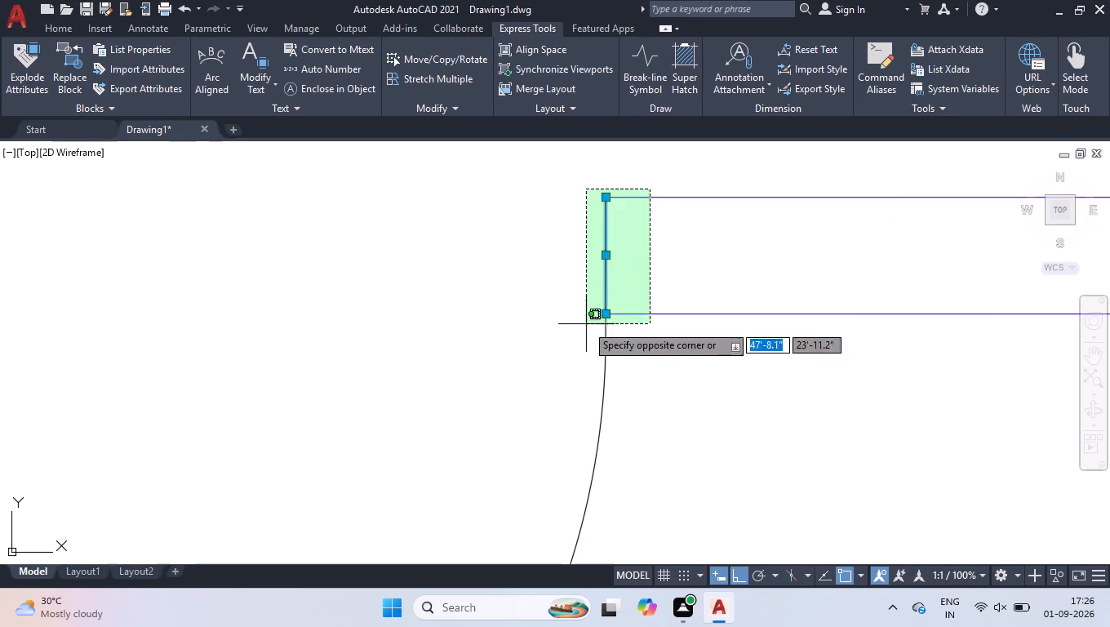
Copy both doors beside the staircase straight down to the lower wall openings, aligning with the upper corner of the left wall's end.
{"action": "scroll", "coordinate": [635, 280], "scroll_direction": "down", "scroll_amount": 2}
{"action": "scroll", "coordinate": [709, 261], "scroll_direction": "down", "scroll_amount": 2}
{"action": "scroll", "coordinate": [689, 354], "scroll_direction": "down", "scroll_amount": 1}
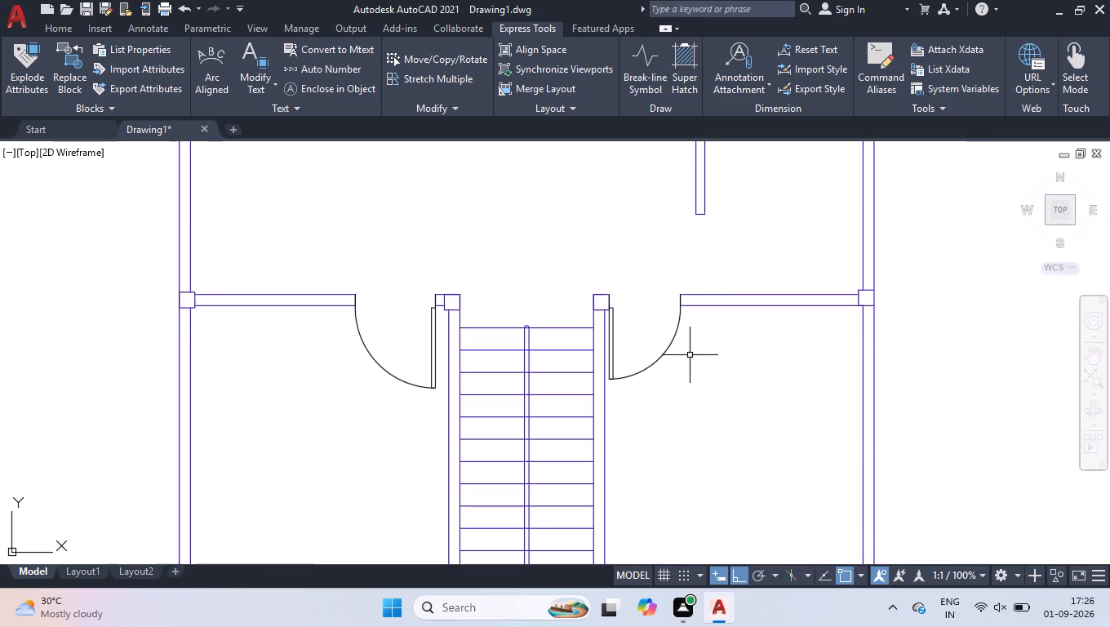
{"action": "scroll", "coordinate": [687, 275], "scroll_direction": "down", "scroll_amount": 2}
{"action": "scroll", "coordinate": [663, 425], "scroll_direction": "up", "scroll_amount": 1}
{"action": "left_click", "coordinate": [666, 252]}
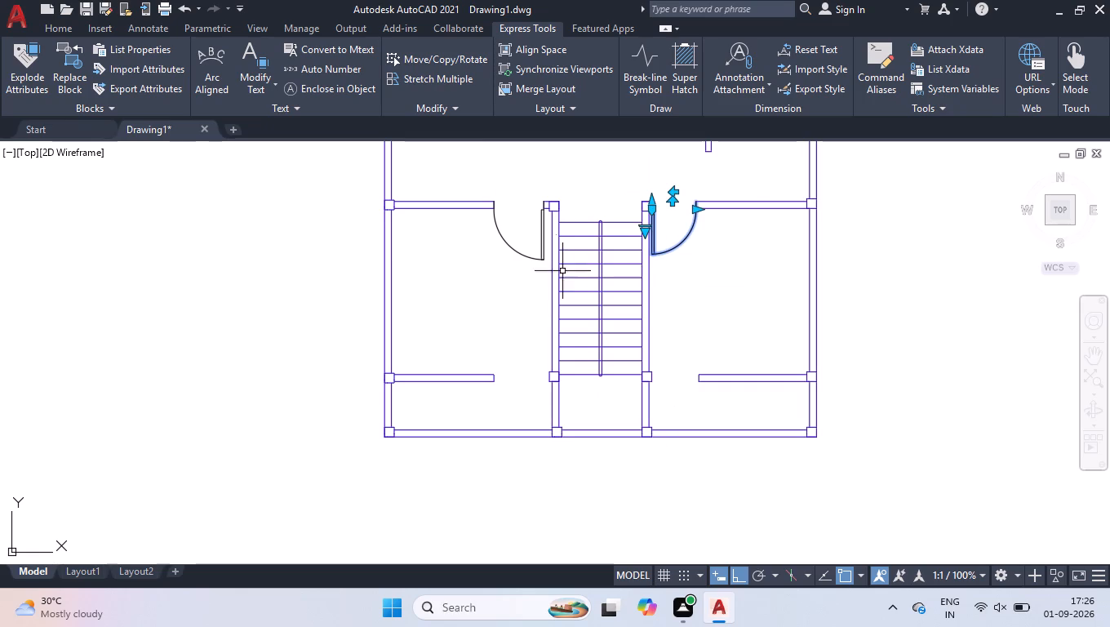
{"action": "left_click", "coordinate": [542, 257]}
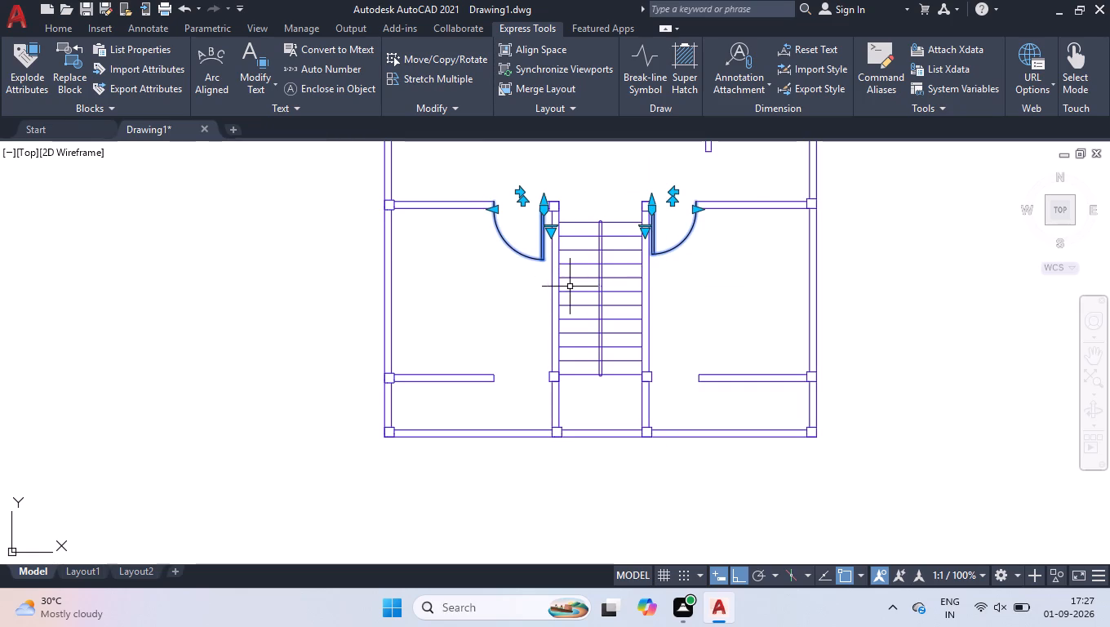
{"action": "type", "text": "co"}
{"action": "key", "text": "Return"}
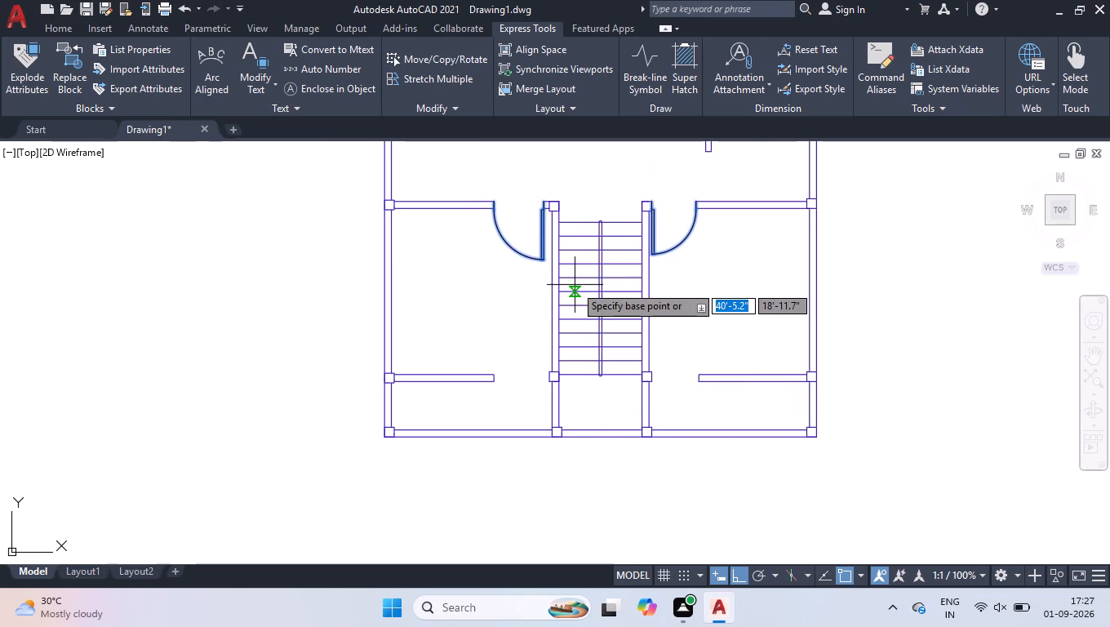
{"action": "left_click", "coordinate": [494, 197]}
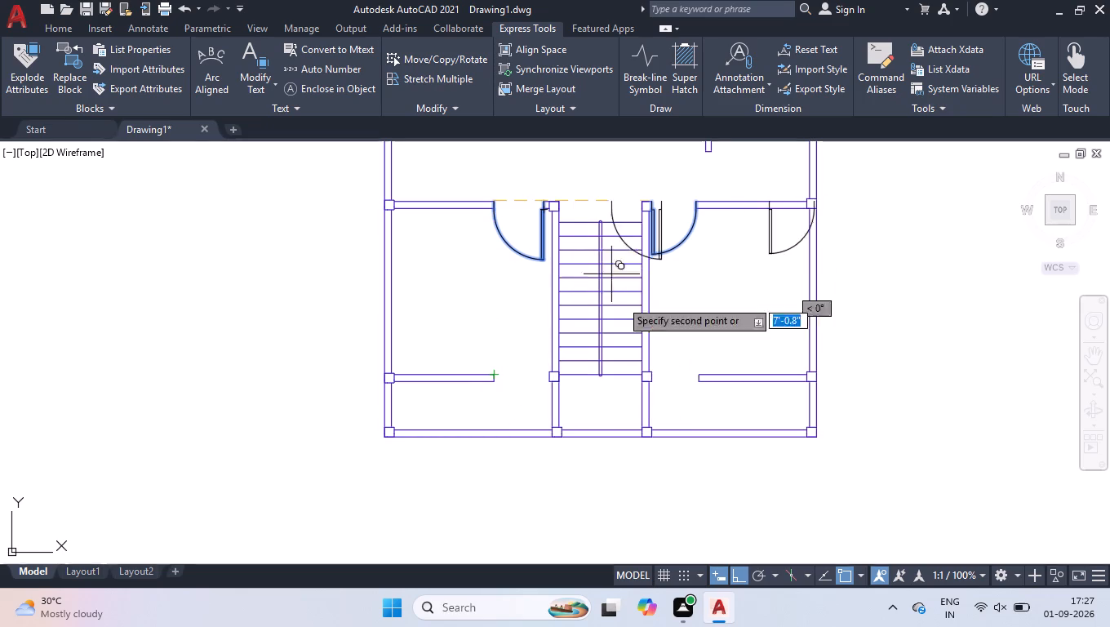
{"action": "scroll", "coordinate": [514, 428], "scroll_direction": "up", "scroll_amount": 4}
{"action": "scroll", "coordinate": [435, 287], "scroll_direction": "down", "scroll_amount": 3}
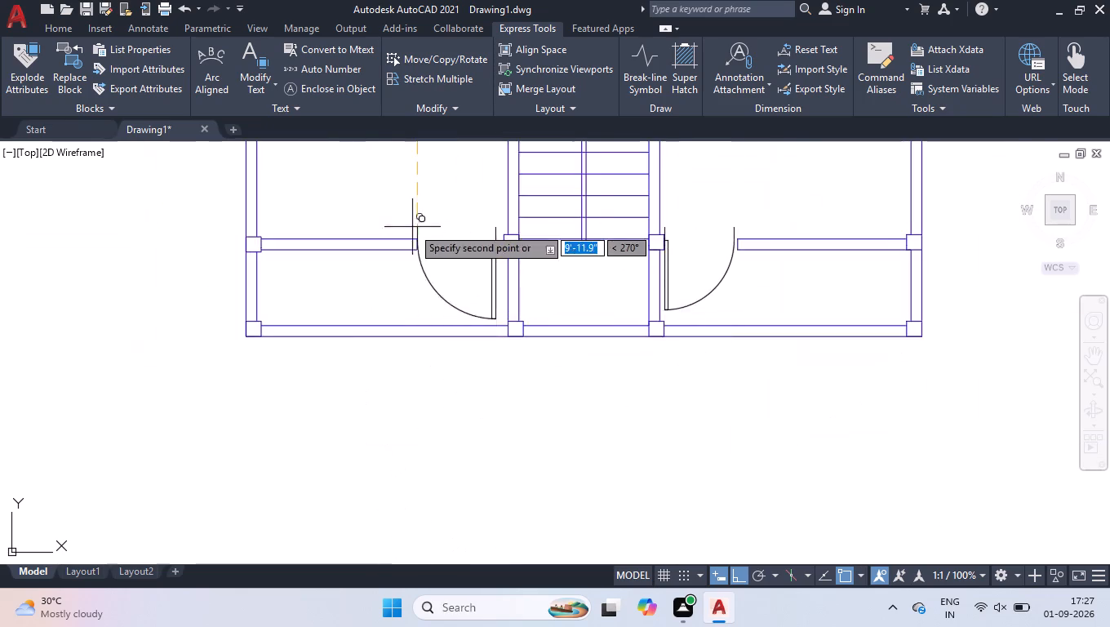
{"action": "scroll", "coordinate": [412, 226], "scroll_direction": "up", "scroll_amount": 2}
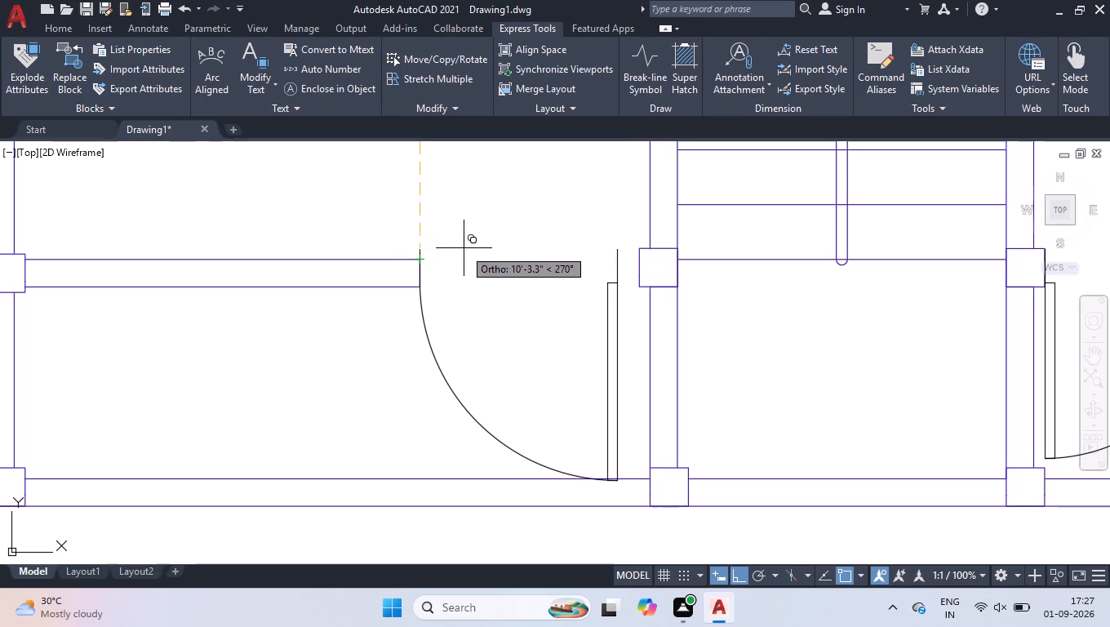
{"action": "left_click", "coordinate": [420, 260]}
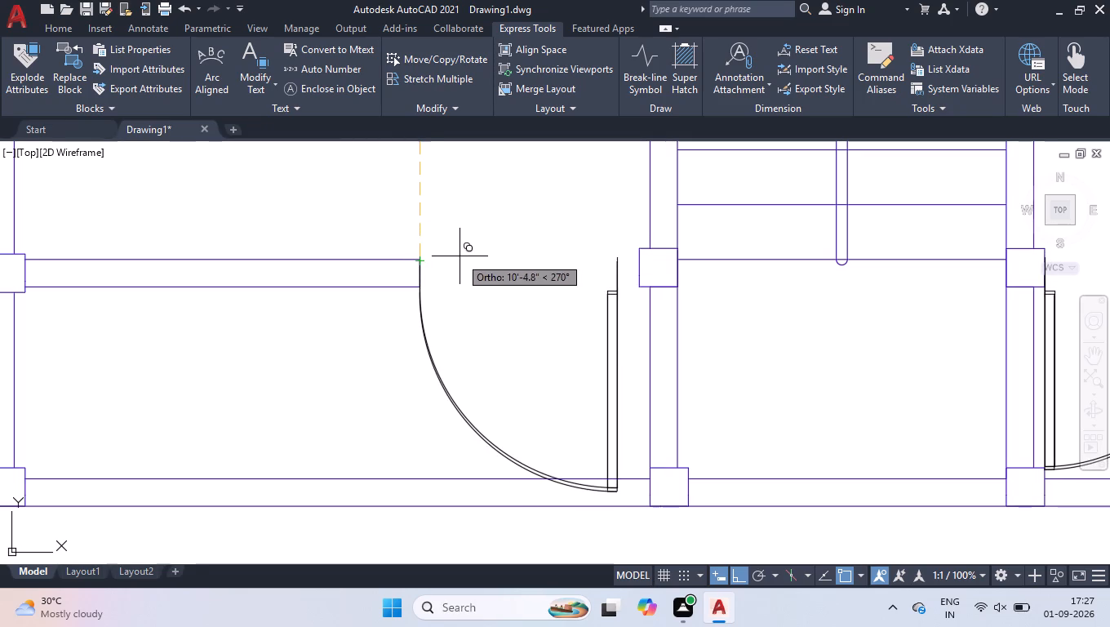
{"action": "key", "text": "Return"}
Move the lower left door so its hinge-side top corner meets the upper-left corner of the column beside the staircase.
{"action": "left_click", "coordinate": [616, 327]}
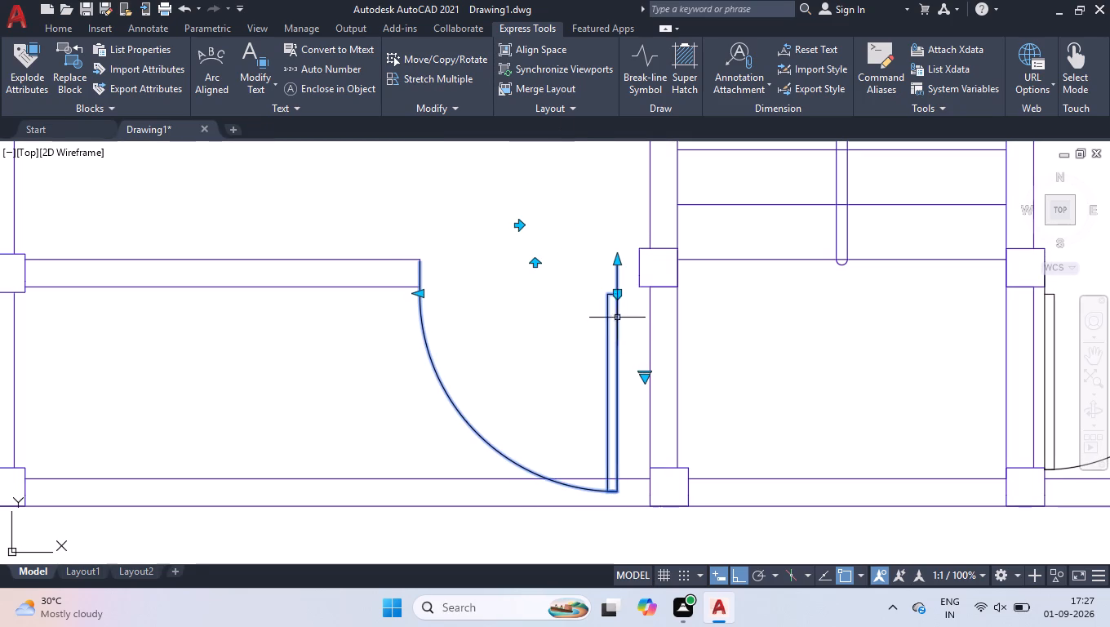
{"action": "type", "text": "mov"}
{"action": "key", "text": "Return"}
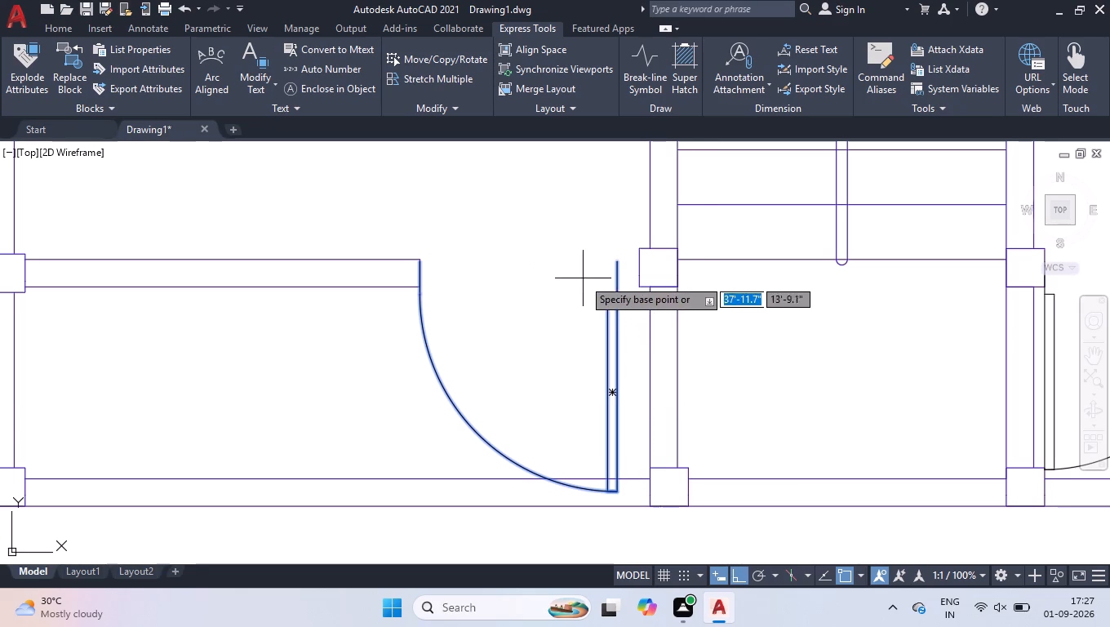
{"action": "scroll", "coordinate": [603, 247], "scroll_direction": "up", "scroll_amount": 2}
{"action": "left_click", "coordinate": [637, 287]}
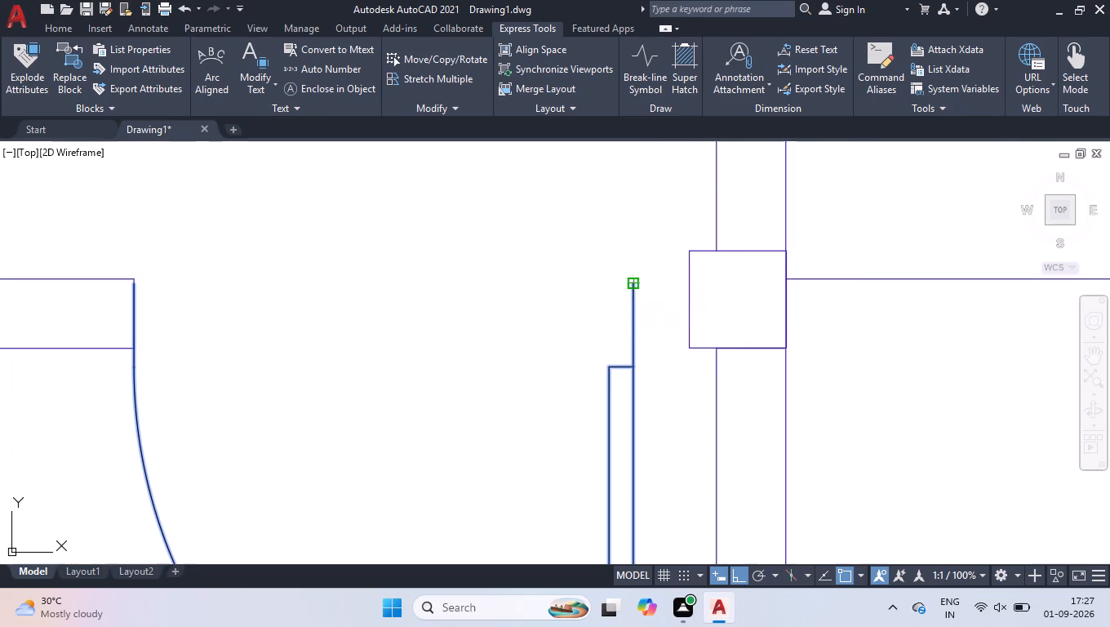
{"action": "left_click", "coordinate": [687, 250]}
Move the lower right door so its swing-side top end meets the upper corner of the wall on its right.
{"action": "scroll", "coordinate": [639, 220], "scroll_direction": "down", "scroll_amount": 3}
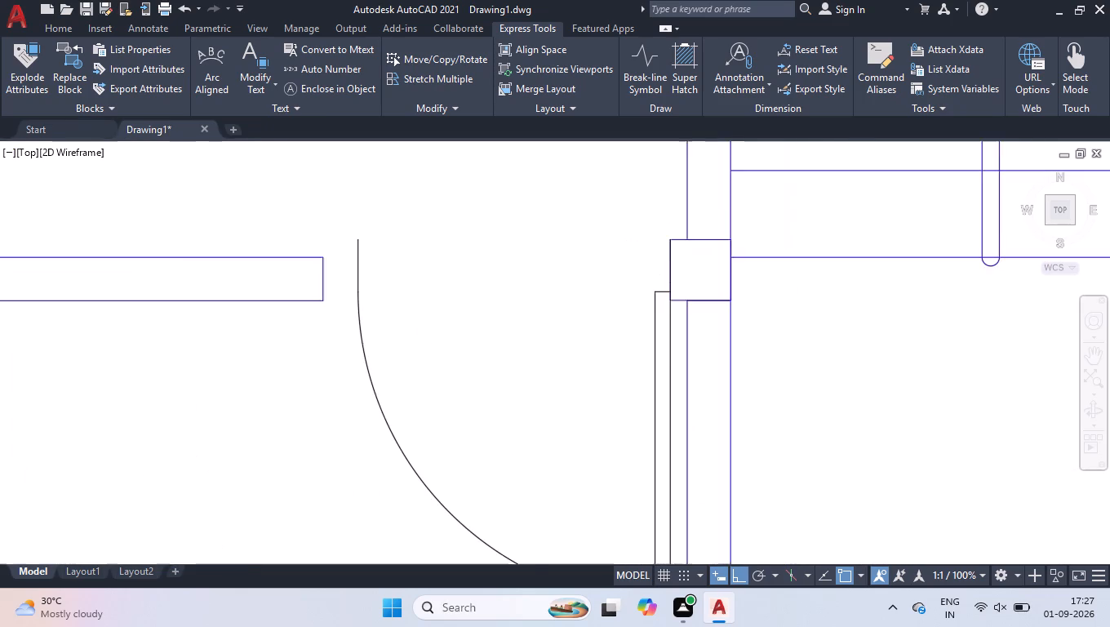
{"action": "scroll", "coordinate": [643, 257], "scroll_direction": "down", "scroll_amount": 2}
{"action": "scroll", "coordinate": [791, 256], "scroll_direction": "up", "scroll_amount": 2}
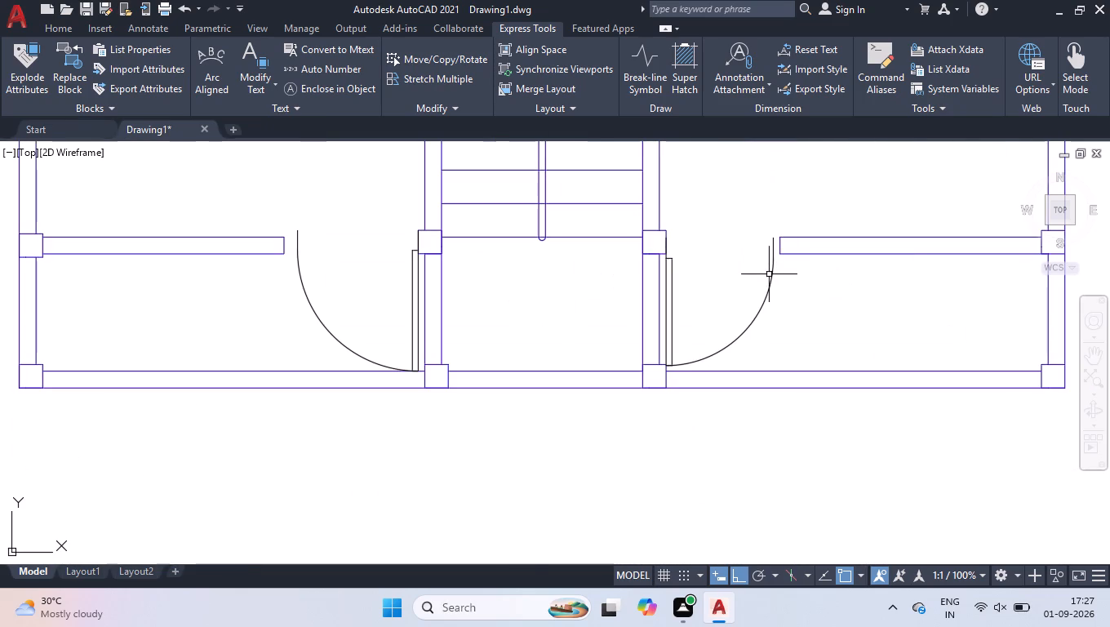
{"action": "key", "text": "space"}
{"action": "scroll", "coordinate": [772, 276], "scroll_direction": "up", "scroll_amount": 1}
{"action": "left_click", "coordinate": [770, 262]}
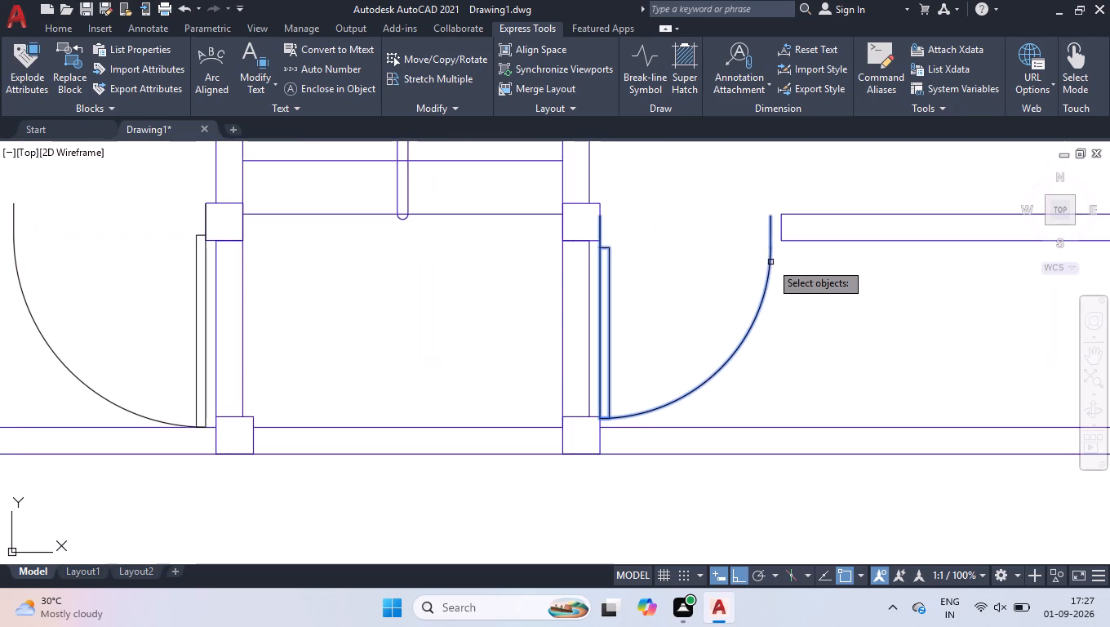
{"action": "key", "text": "space"}
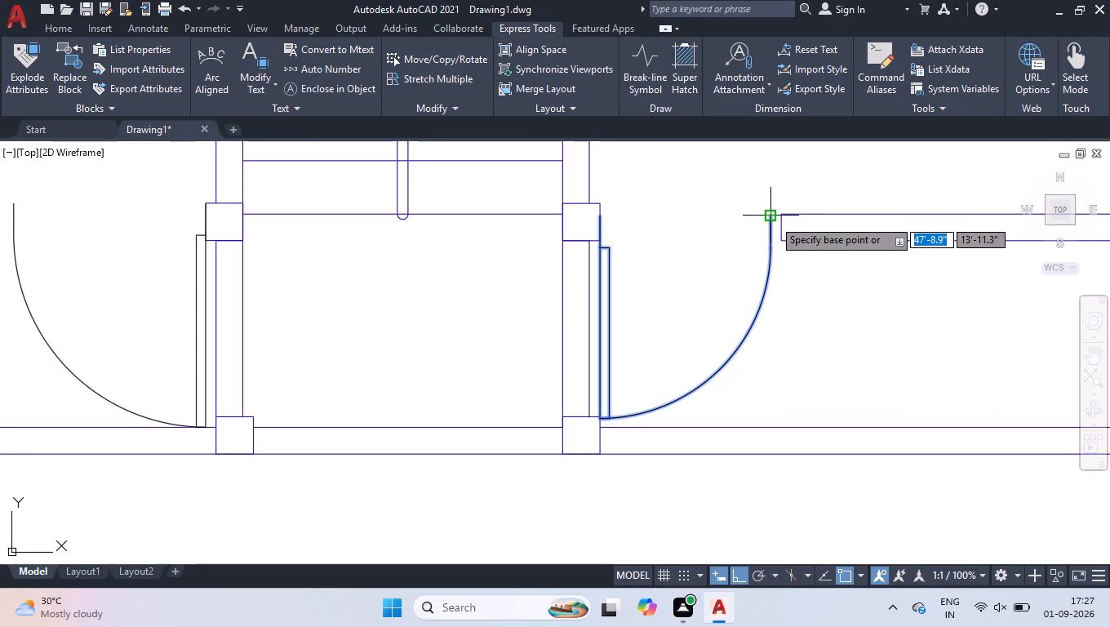
{"action": "left_click", "coordinate": [774, 219]}
{"action": "left_click", "coordinate": [784, 216]}
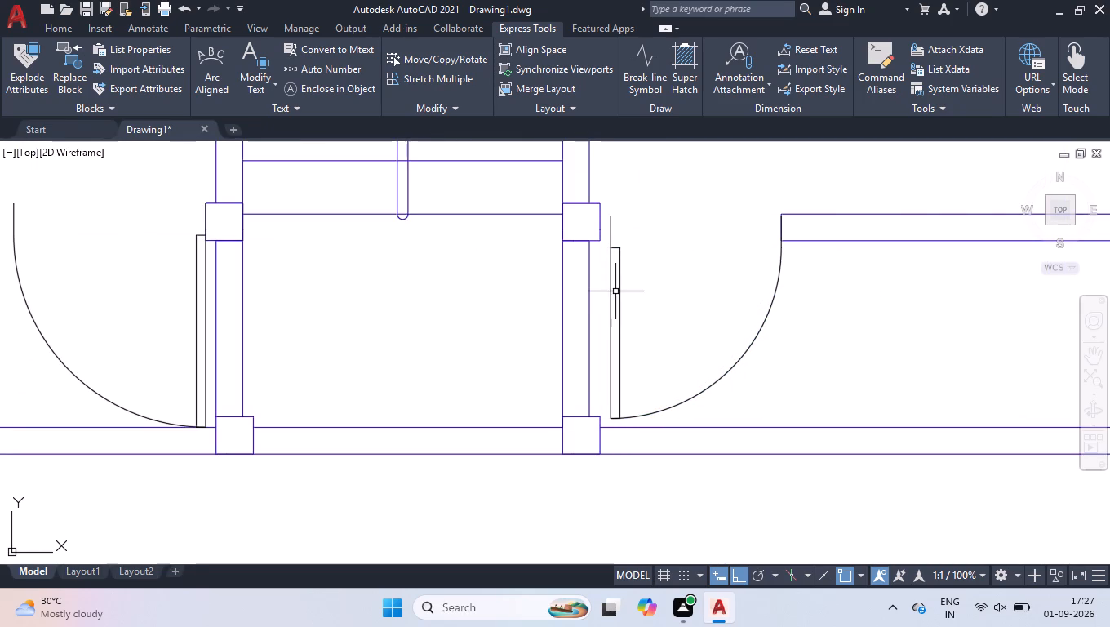
Shrink the width of the lower door left of the staircase to 2'-4".
{"action": "scroll", "coordinate": [636, 256], "scroll_direction": "down", "scroll_amount": 2}
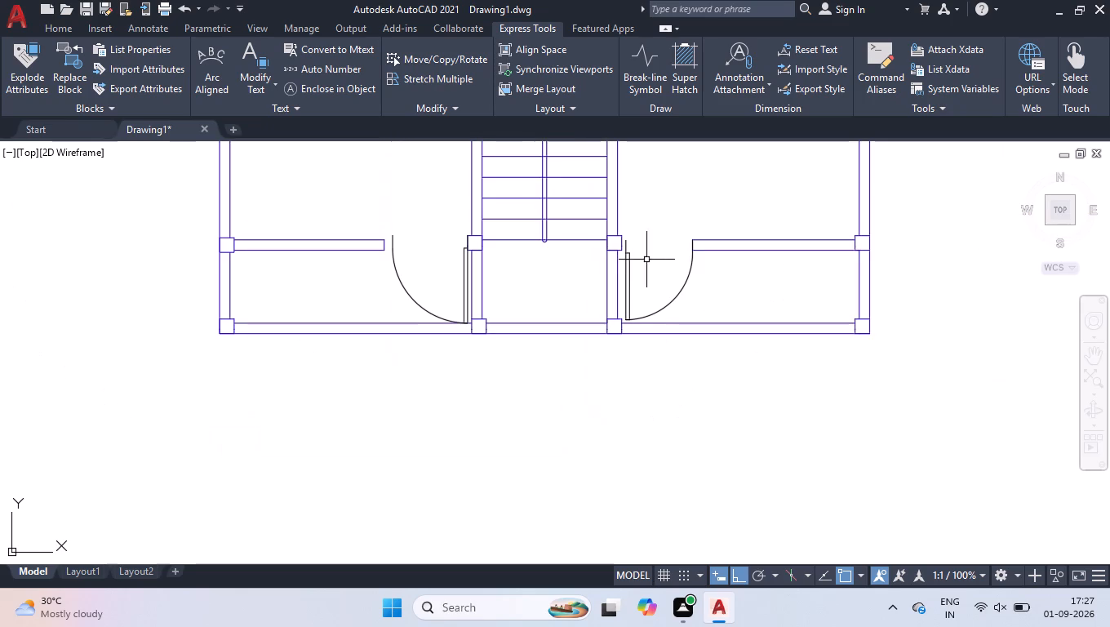
{"action": "scroll", "coordinate": [417, 291], "scroll_direction": "up", "scroll_amount": 1}
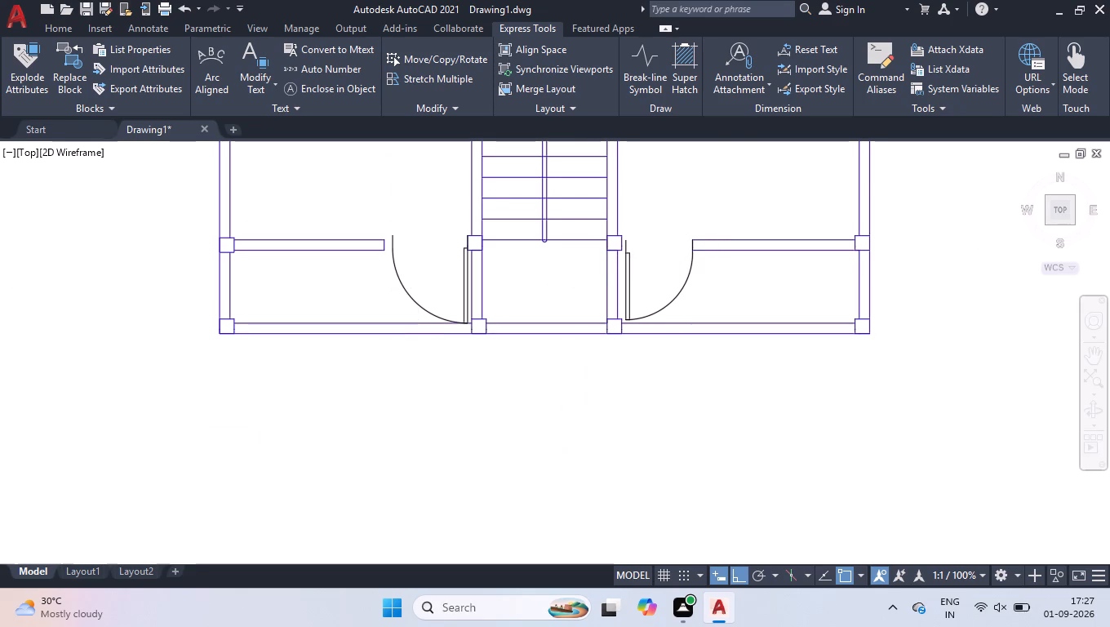
{"action": "left_click", "coordinate": [442, 327]}
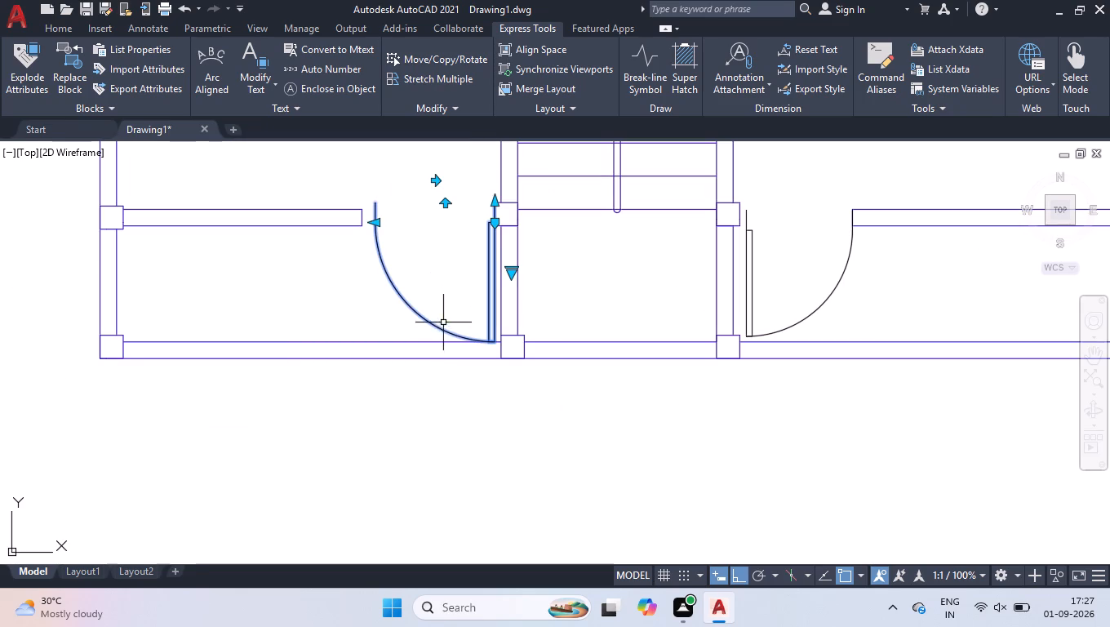
{"action": "left_click", "coordinate": [372, 226]}
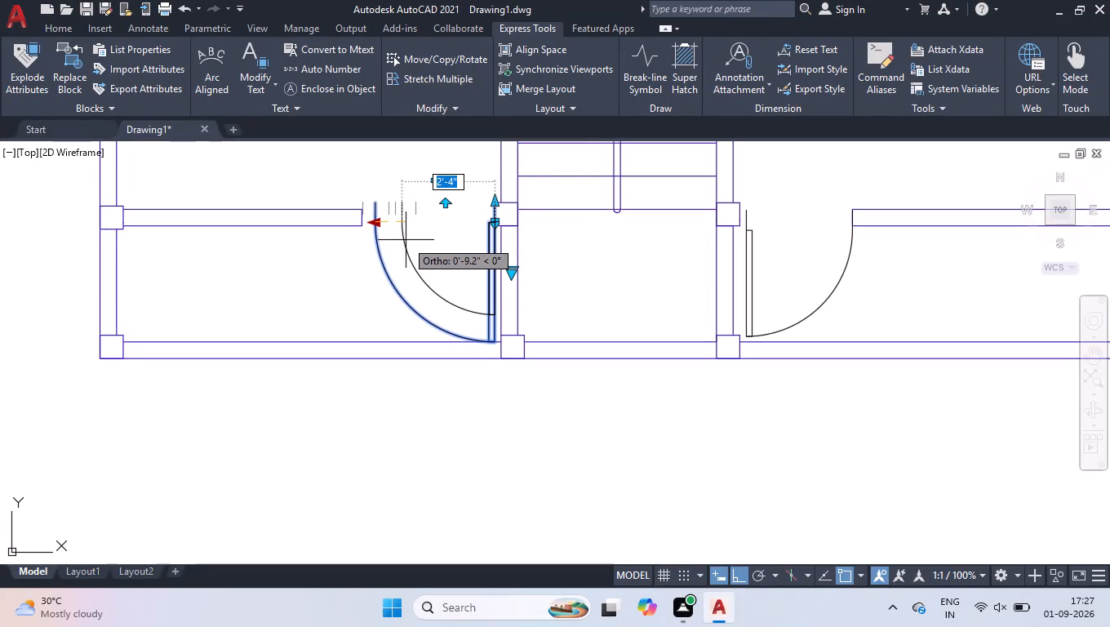
{"action": "left_click", "coordinate": [406, 240]}
{"action": "scroll", "coordinate": [416, 243], "scroll_direction": "down", "scroll_amount": 1}
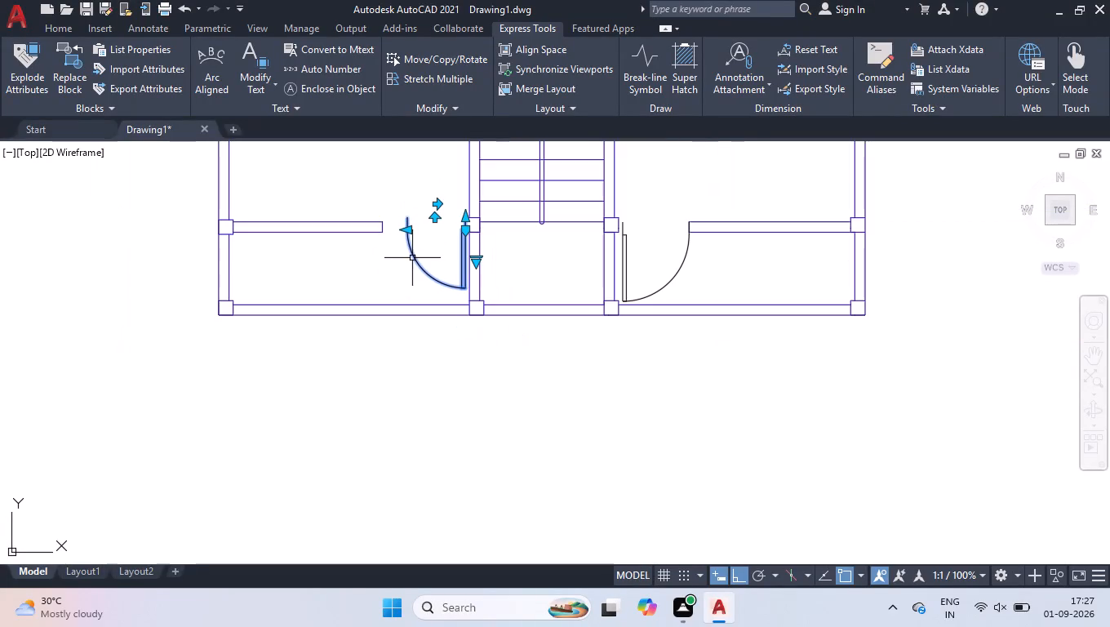
{"action": "left_click", "coordinate": [421, 247], "text": "shift"}
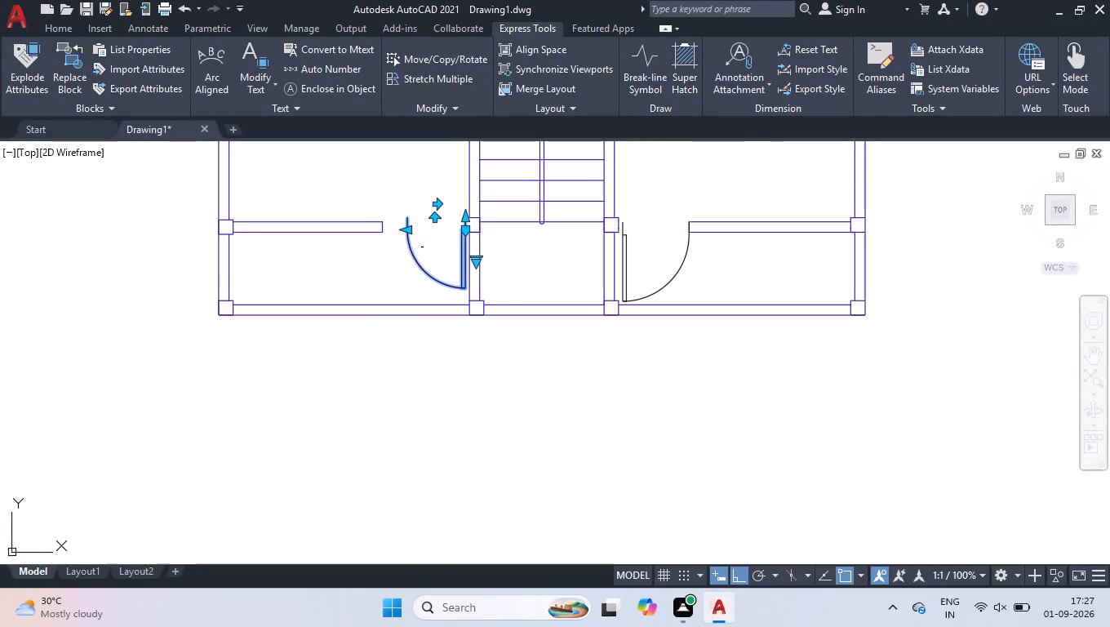
{"action": "left_click", "coordinate": [402, 264], "text": "shift"}
{"action": "scroll", "coordinate": [677, 357], "scroll_direction": "up", "scroll_amount": 2}
{"action": "scroll", "coordinate": [613, 287], "scroll_direction": "down", "scroll_amount": 3}
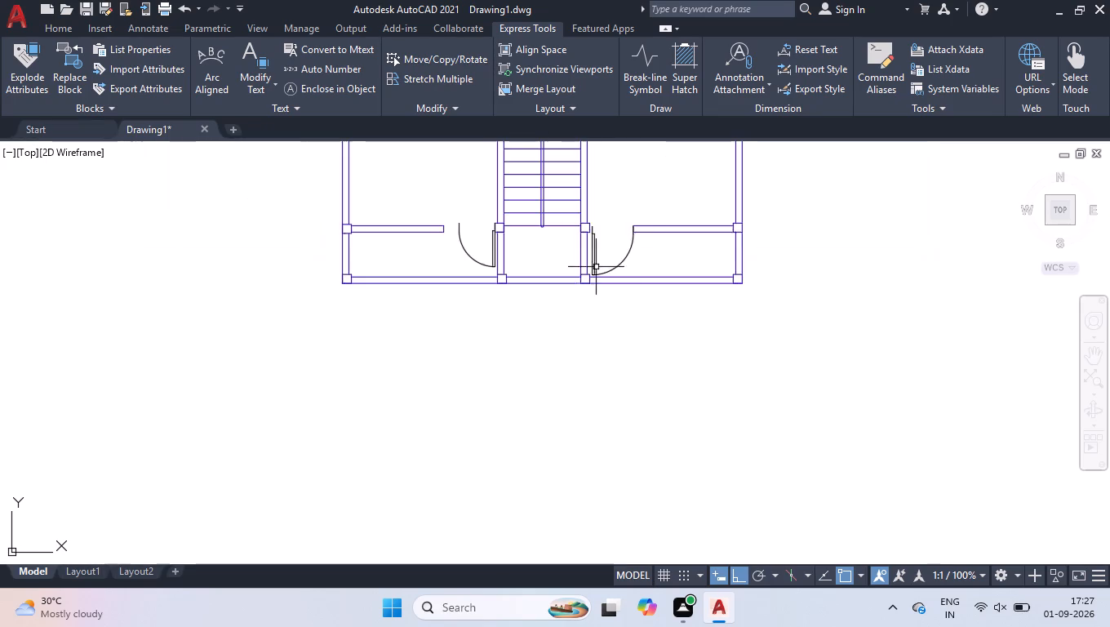
Shrink the lower door right of the staircase by one width increment.
{"action": "scroll", "coordinate": [599, 240], "scroll_direction": "up", "scroll_amount": 4}
{"action": "left_click", "coordinate": [750, 356]}
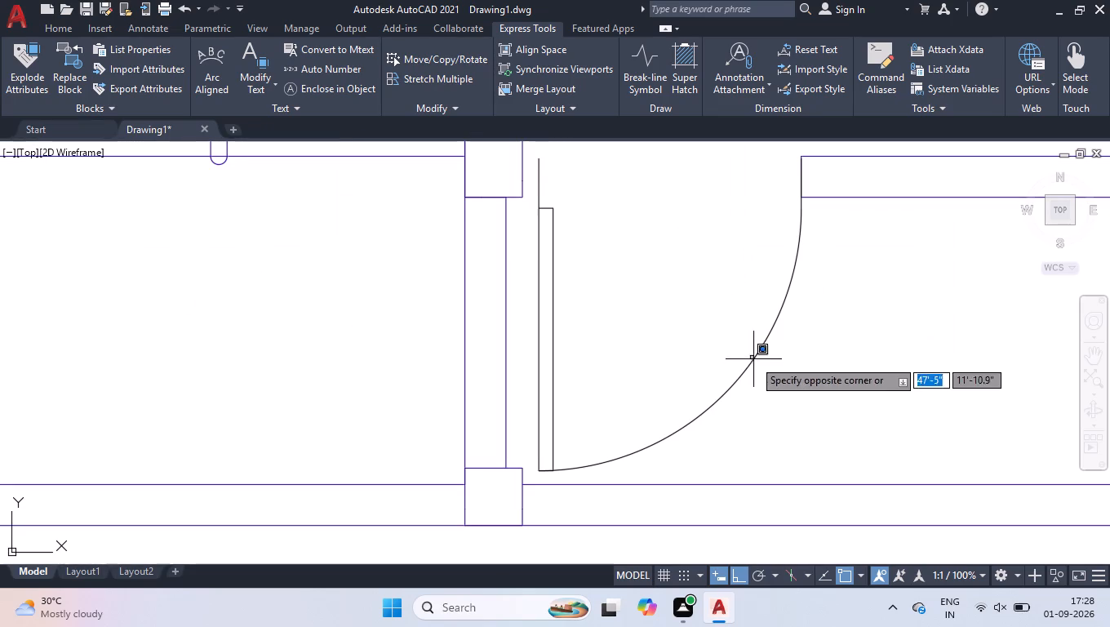
{"action": "left_click", "coordinate": [753, 360]}
{"action": "left_click_drag", "start_coordinate": [735, 376], "coordinate": [707, 403]}
{"action": "left_click", "coordinate": [675, 411]}
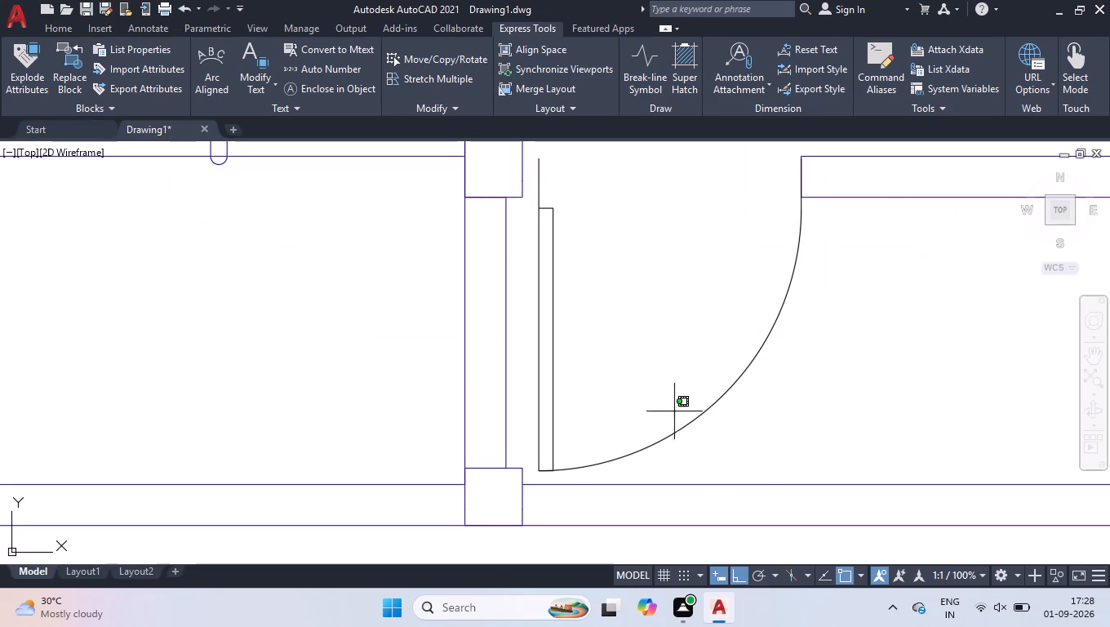
{"action": "left_click", "coordinate": [657, 442]}
{"action": "left_click", "coordinate": [802, 206]}
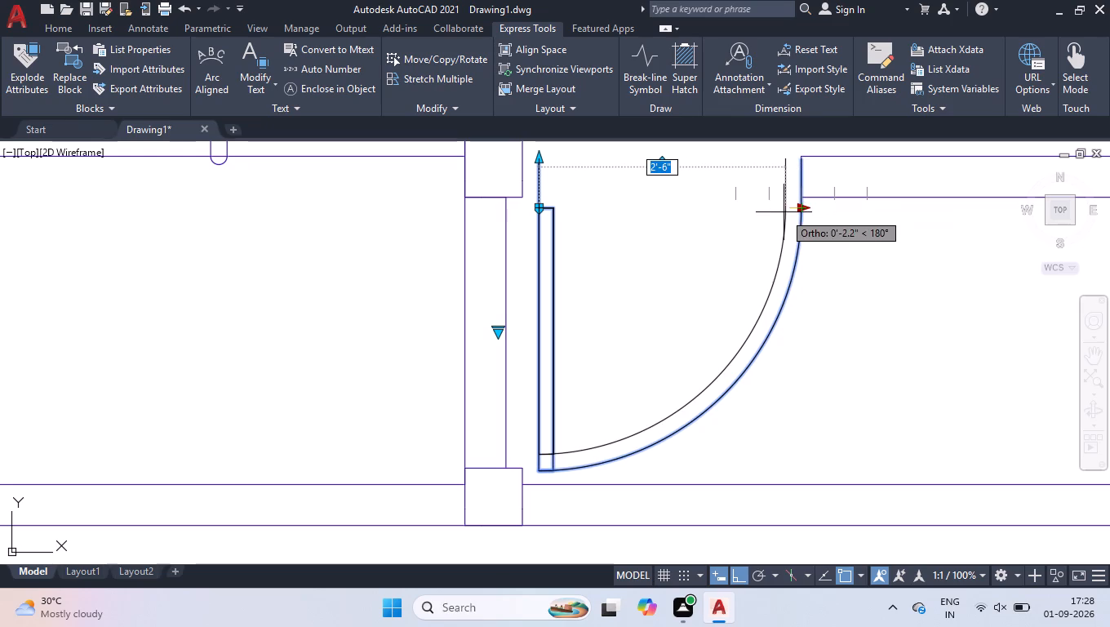
{"action": "left_click", "coordinate": [770, 220]}
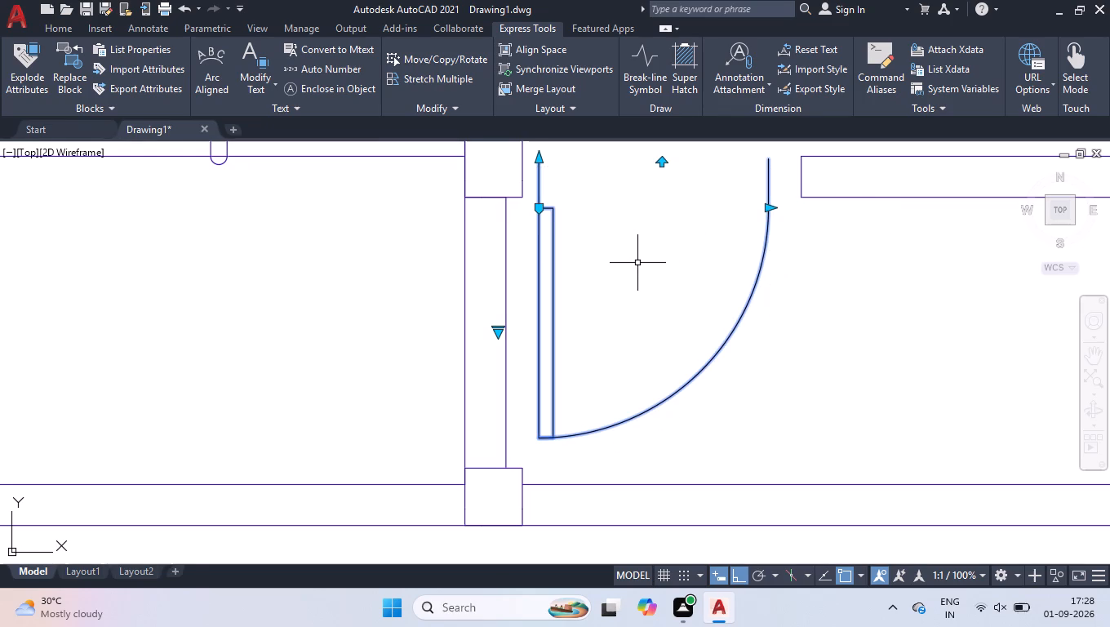
Move the lower right door about 2" towards the staircase so its hinge-side top end meets the adjacent column's face.
{"action": "type", "text": "mov"}
{"action": "key", "text": "Return"}
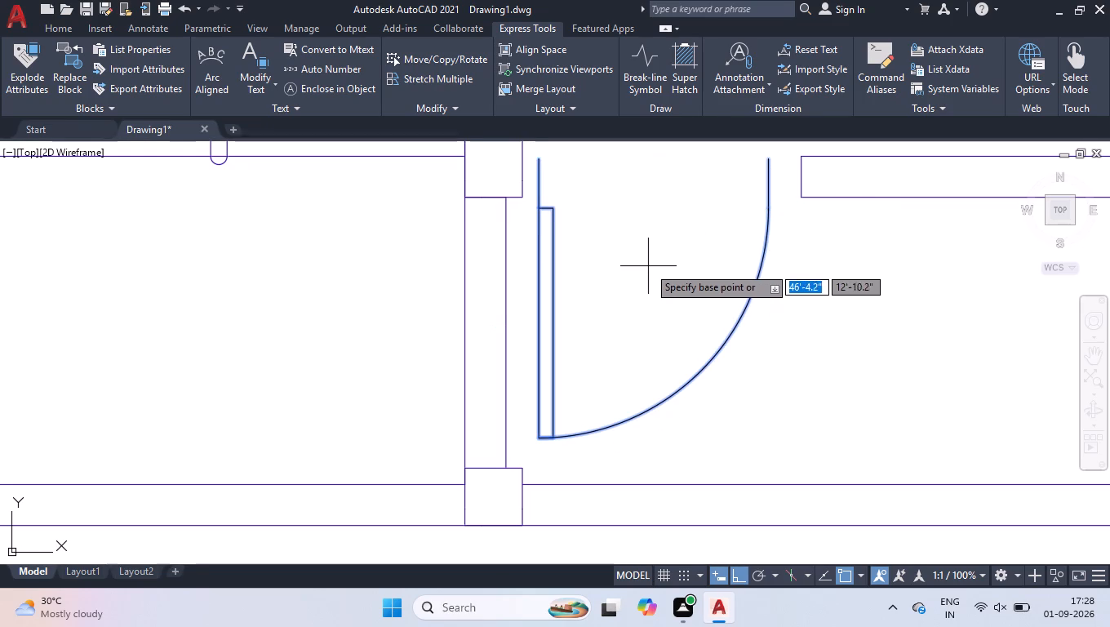
{"action": "scroll", "coordinate": [647, 269], "scroll_direction": "down", "scroll_amount": 2}
{"action": "scroll", "coordinate": [608, 229], "scroll_direction": "up", "scroll_amount": 3}
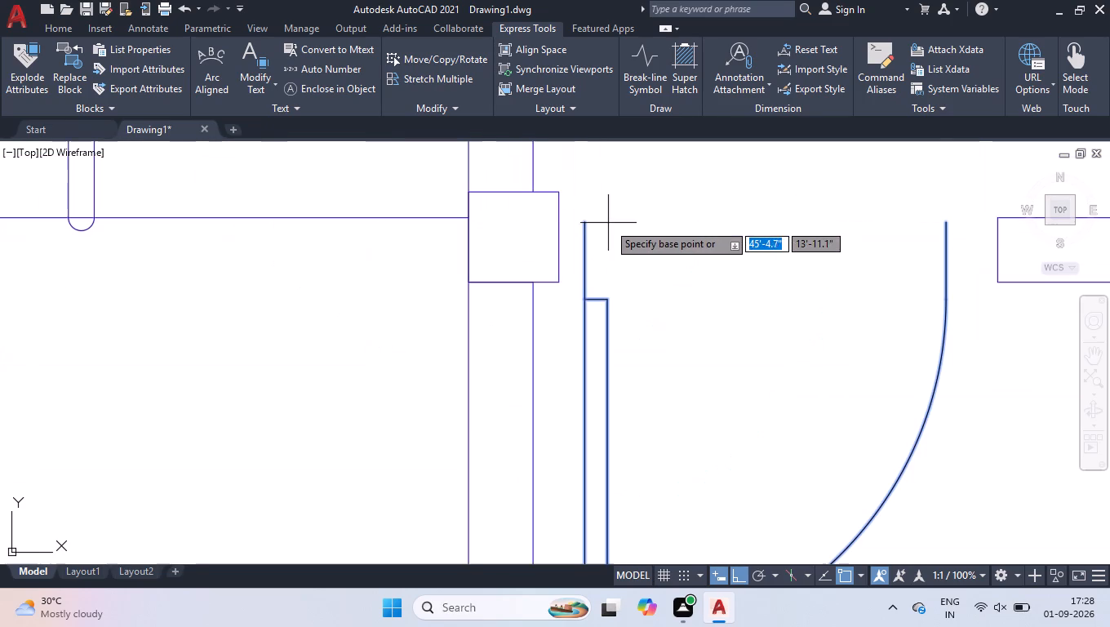
{"action": "left_click", "coordinate": [588, 224]}
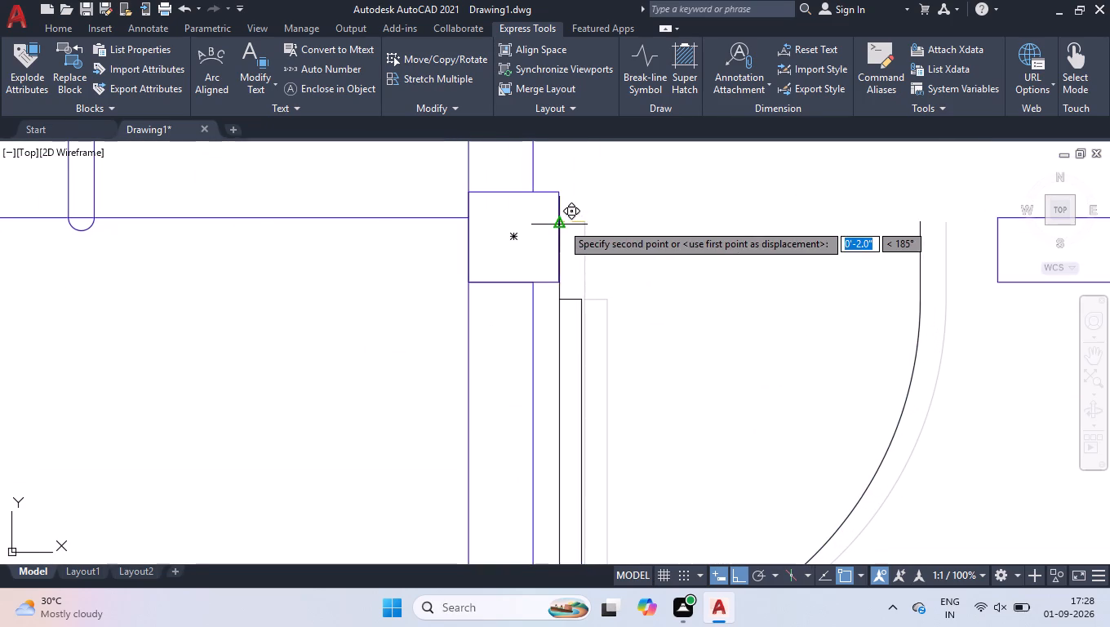
{"action": "left_click", "coordinate": [561, 223]}
{"action": "scroll", "coordinate": [661, 247], "scroll_direction": "down", "scroll_amount": 3}
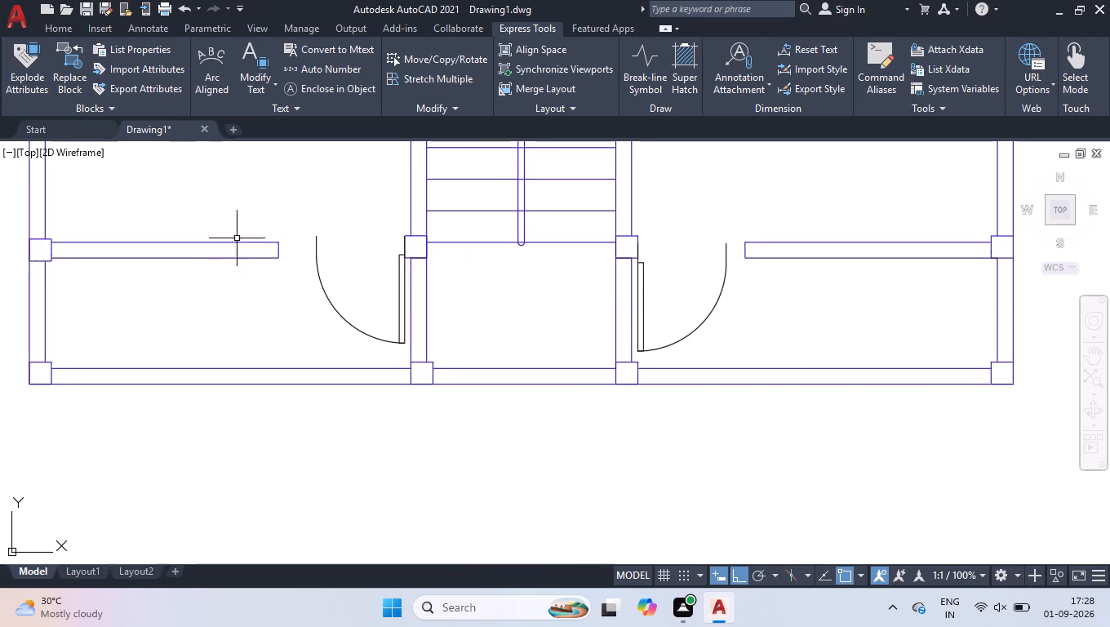
Extend the upper and lower wall lines beside both lower doors towards the doors' swing-side ends.
{"action": "type", "text": "ex"}
{"action": "key", "text": "Return"}
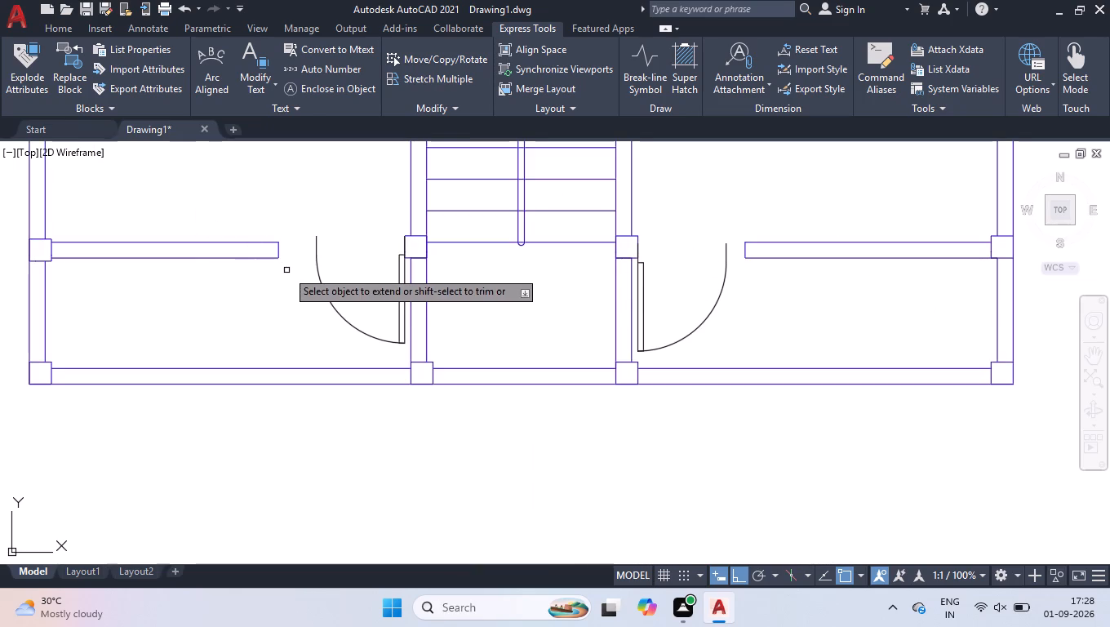
{"action": "left_click", "coordinate": [270, 233]}
{"action": "left_click", "coordinate": [273, 273]}
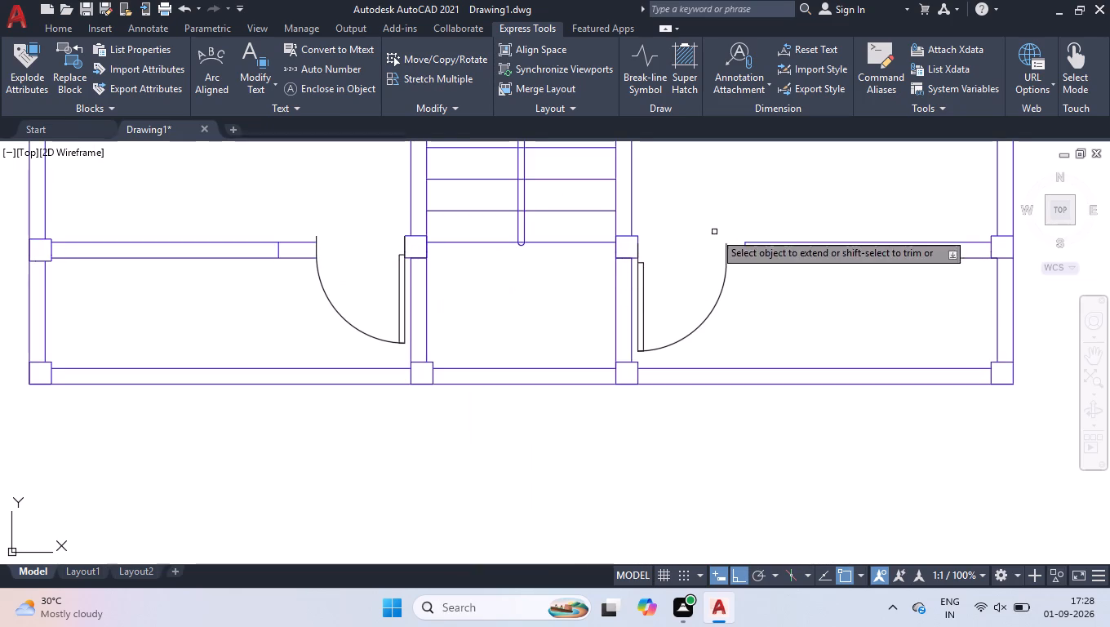
{"action": "left_click", "coordinate": [773, 233]}
{"action": "left_click", "coordinate": [759, 273]}
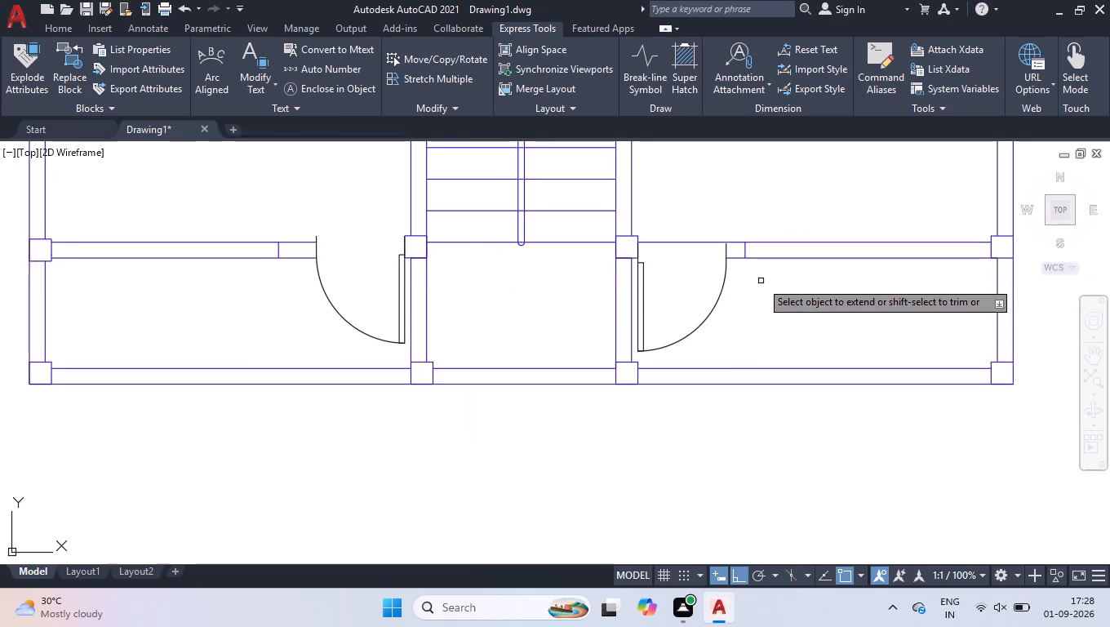
{"action": "key", "text": "Return"}
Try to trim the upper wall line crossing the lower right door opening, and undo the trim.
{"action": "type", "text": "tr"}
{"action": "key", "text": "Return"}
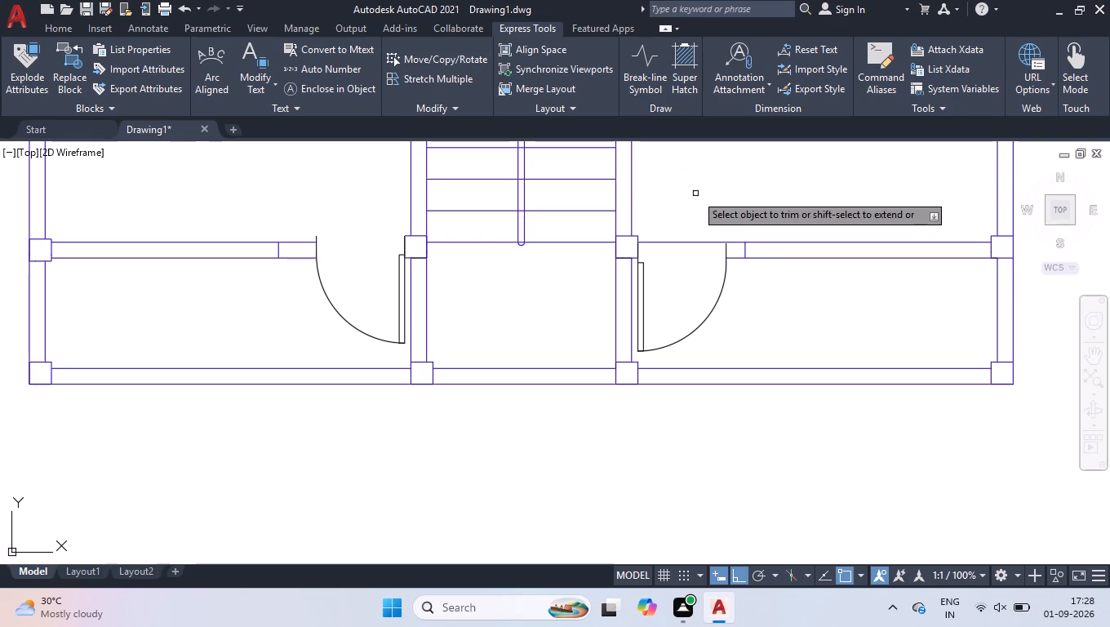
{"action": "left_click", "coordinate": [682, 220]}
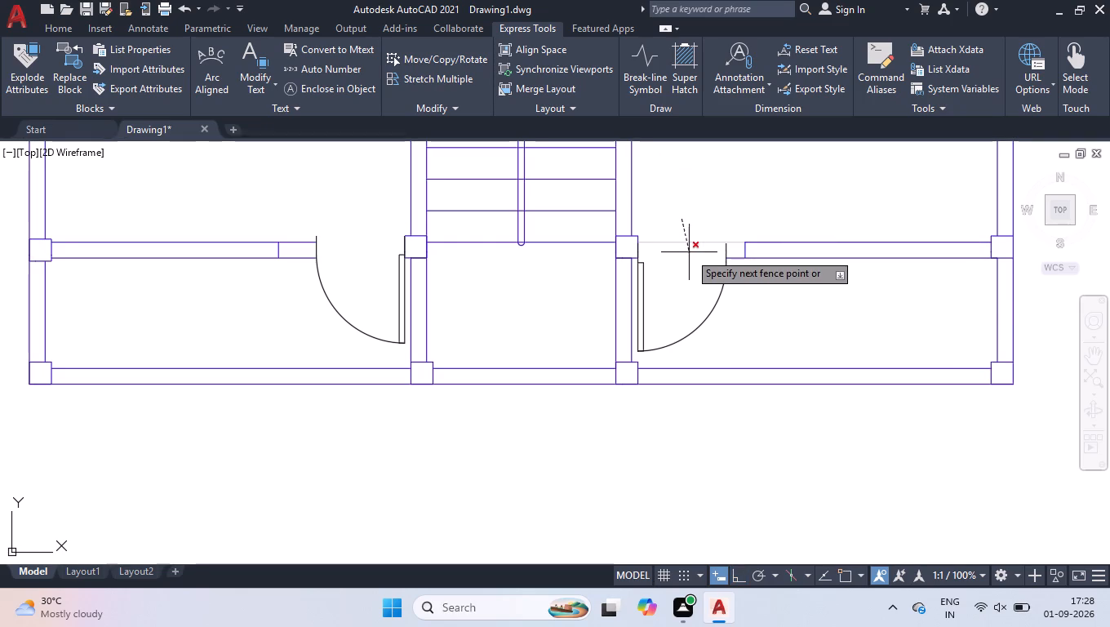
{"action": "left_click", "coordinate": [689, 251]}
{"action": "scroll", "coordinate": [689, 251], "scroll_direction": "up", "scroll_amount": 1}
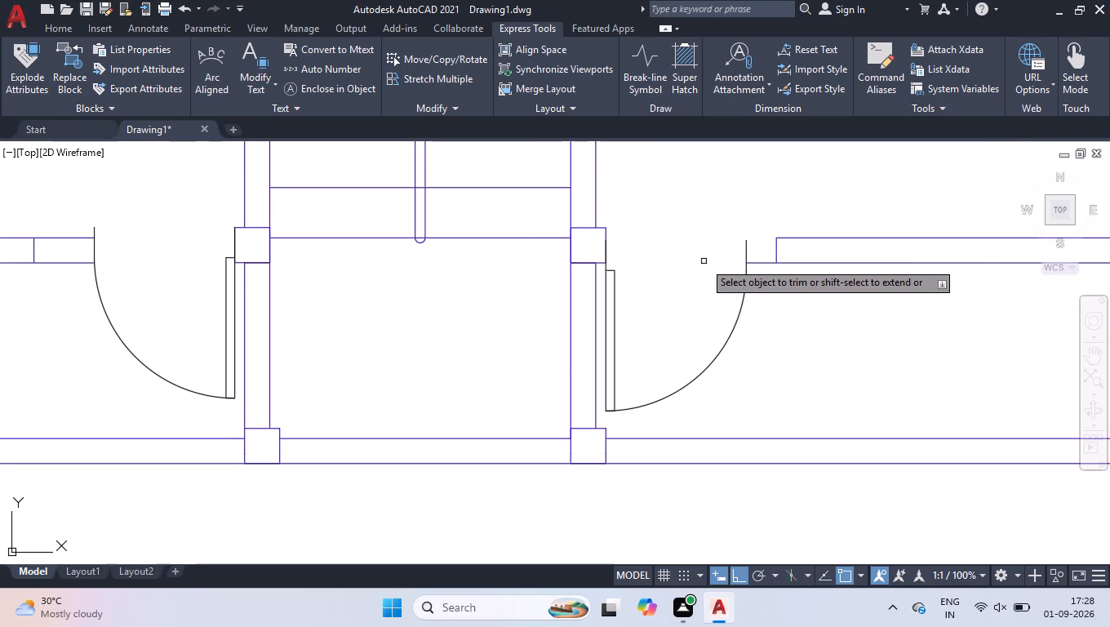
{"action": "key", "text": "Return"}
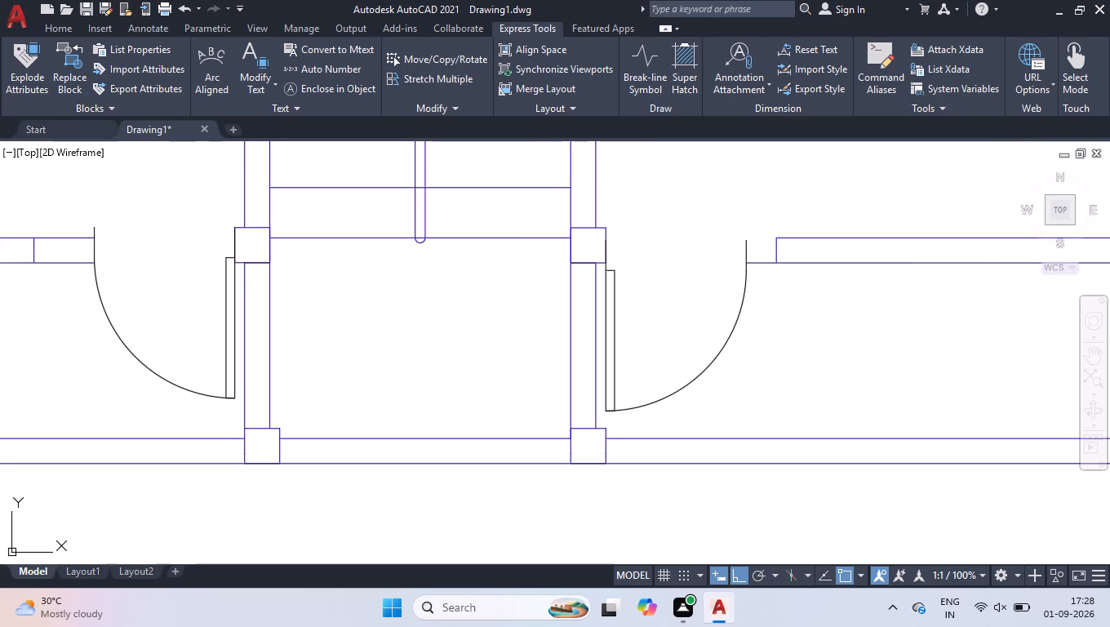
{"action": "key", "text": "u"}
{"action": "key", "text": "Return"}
Move the lower right door straight up about 0.5" so its swing-side top end meets the upper wall line.
{"action": "left_click", "coordinate": [746, 310]}
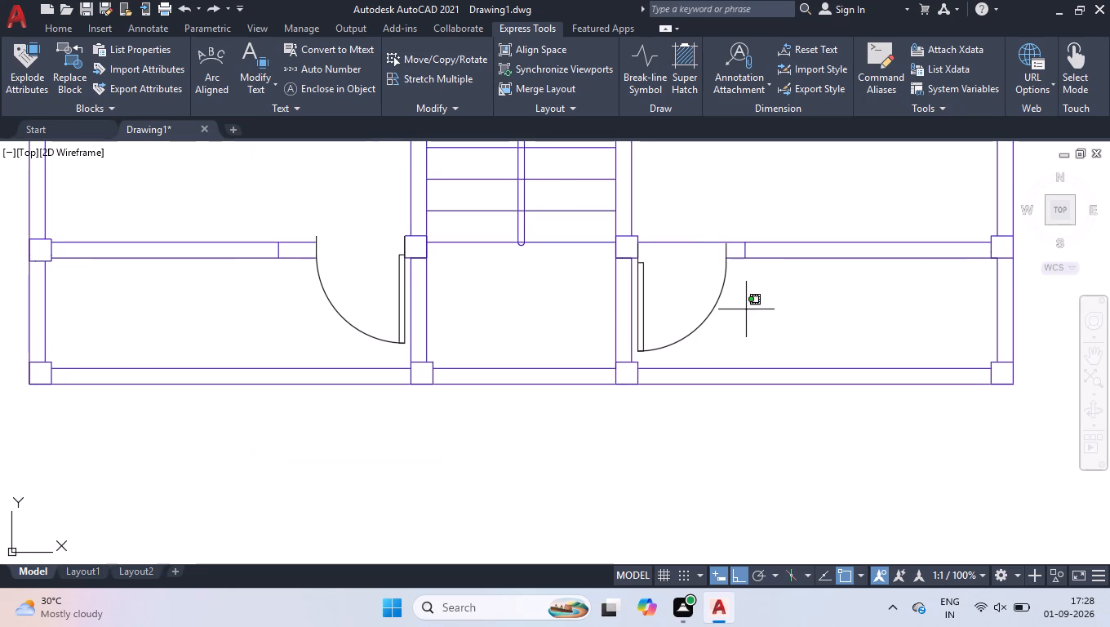
{"action": "left_click", "coordinate": [722, 279]}
{"action": "type", "text": "mov"}
{"action": "key", "text": "Return"}
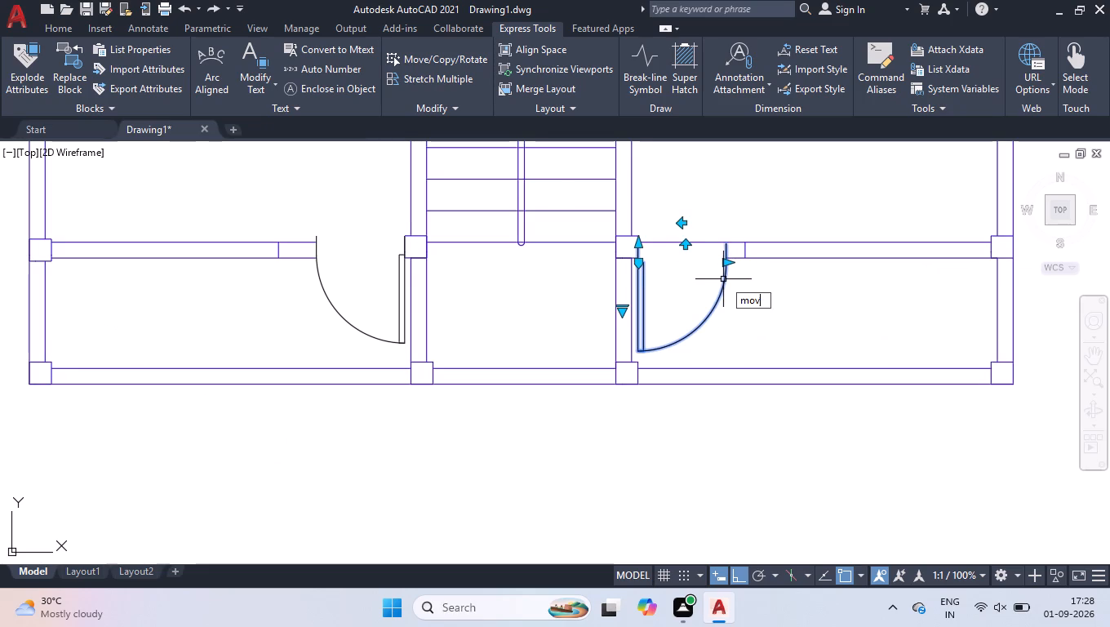
{"action": "scroll", "coordinate": [771, 245], "scroll_direction": "up", "scroll_amount": 3}
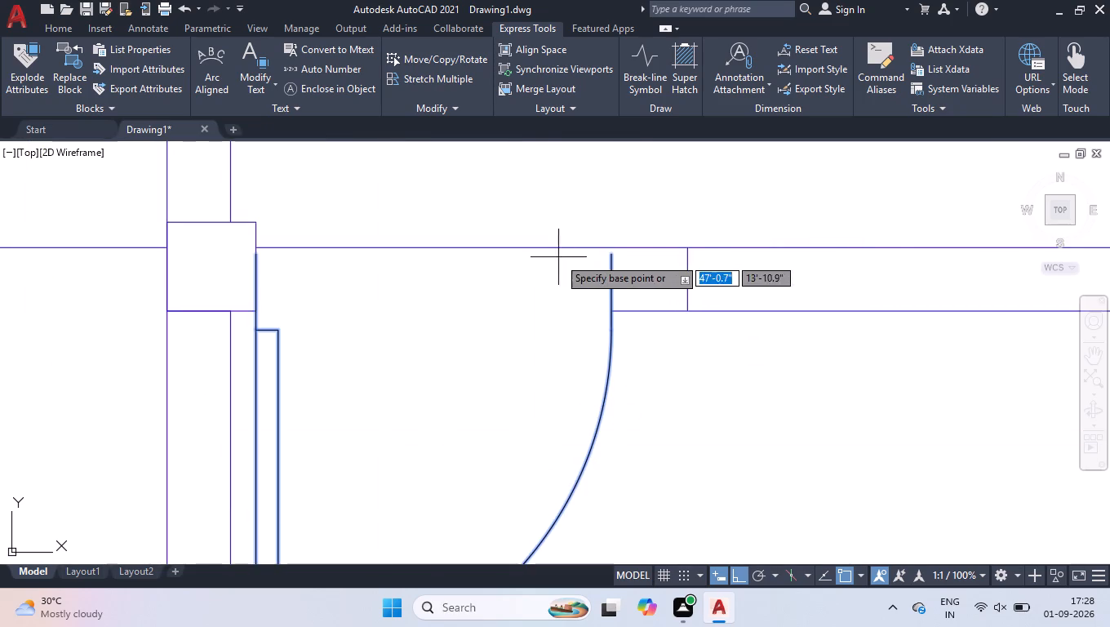
{"action": "scroll", "coordinate": [558, 257], "scroll_direction": "up", "scroll_amount": 3}
{"action": "left_click", "coordinate": [767, 247]}
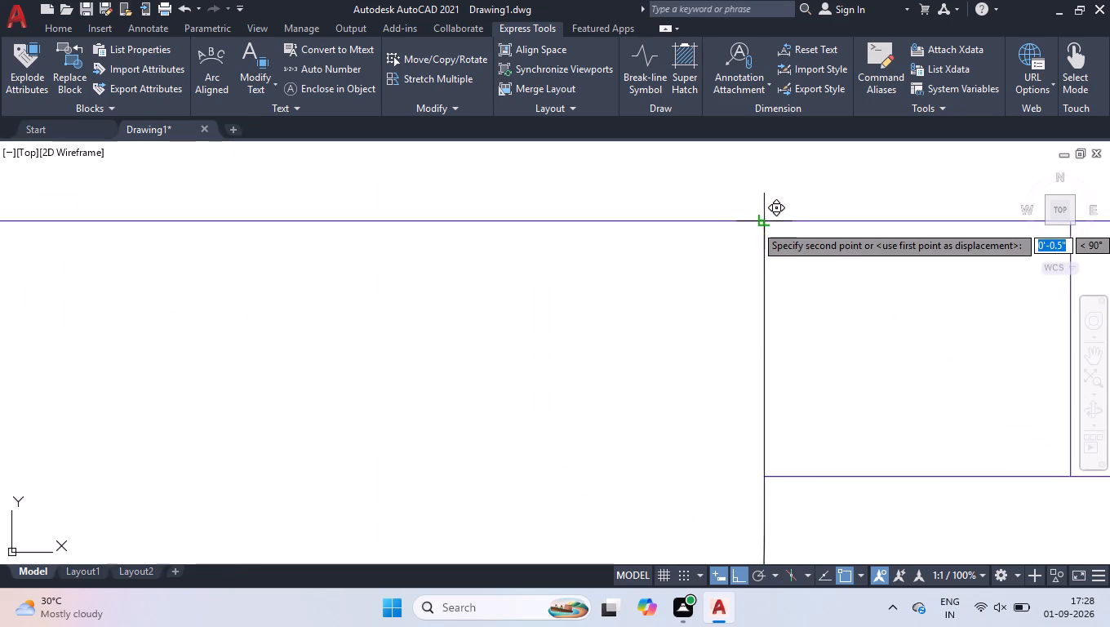
{"action": "left_click", "coordinate": [766, 222]}
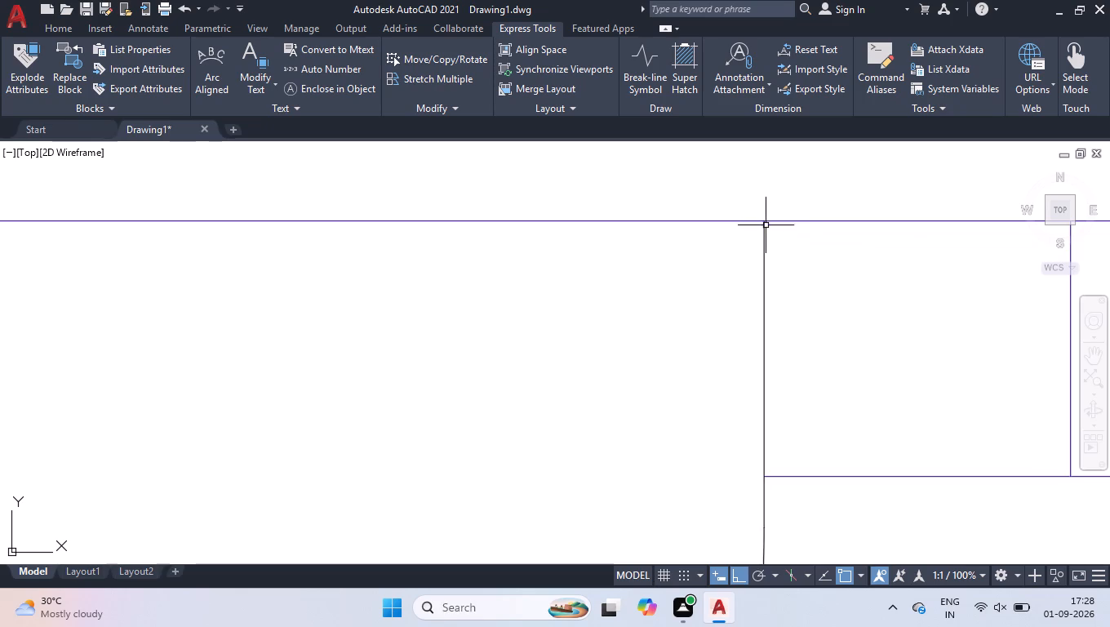
{"action": "scroll", "coordinate": [778, 296], "scroll_direction": "down", "scroll_amount": 6}
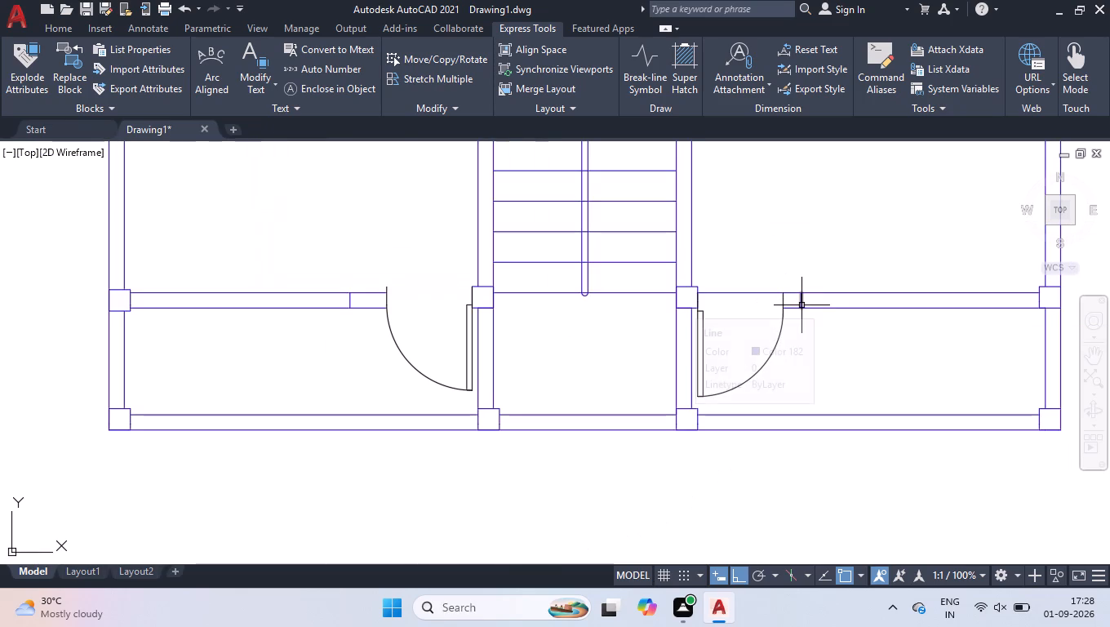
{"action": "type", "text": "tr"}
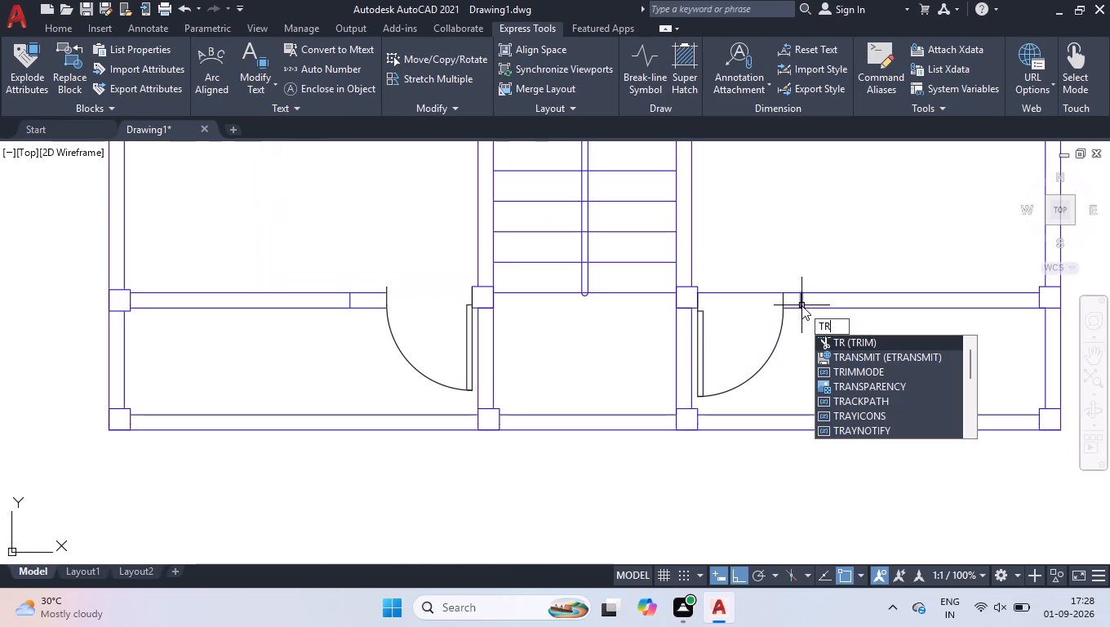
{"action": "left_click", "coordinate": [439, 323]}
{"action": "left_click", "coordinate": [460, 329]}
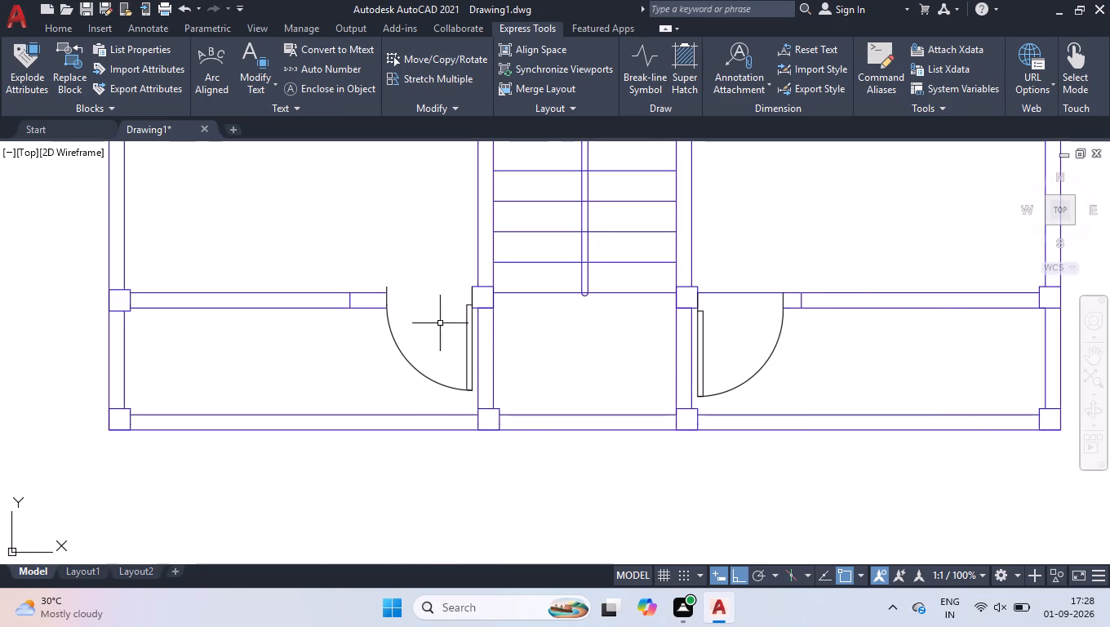
Move the lower left door straight down about 2" so its swing-side top end meets the end of the upper wall line.
{"action": "scroll", "coordinate": [389, 351], "scroll_direction": "up", "scroll_amount": 1}
{"action": "key", "text": "space"}
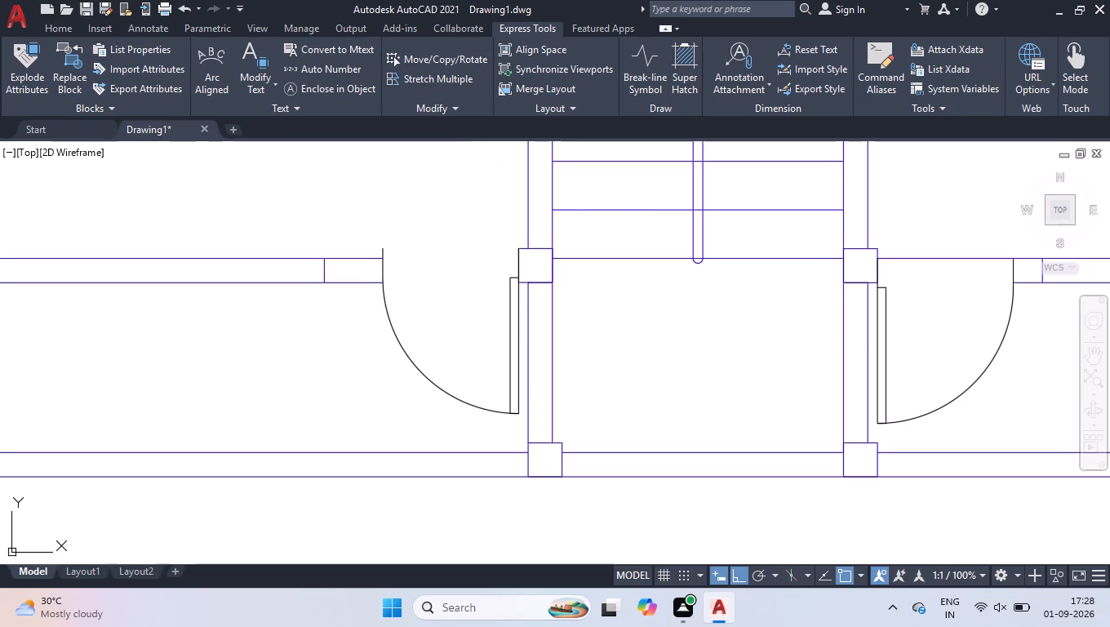
{"action": "left_click", "coordinate": [382, 247]}
{"action": "scroll", "coordinate": [382, 251], "scroll_direction": "up", "scroll_amount": 3}
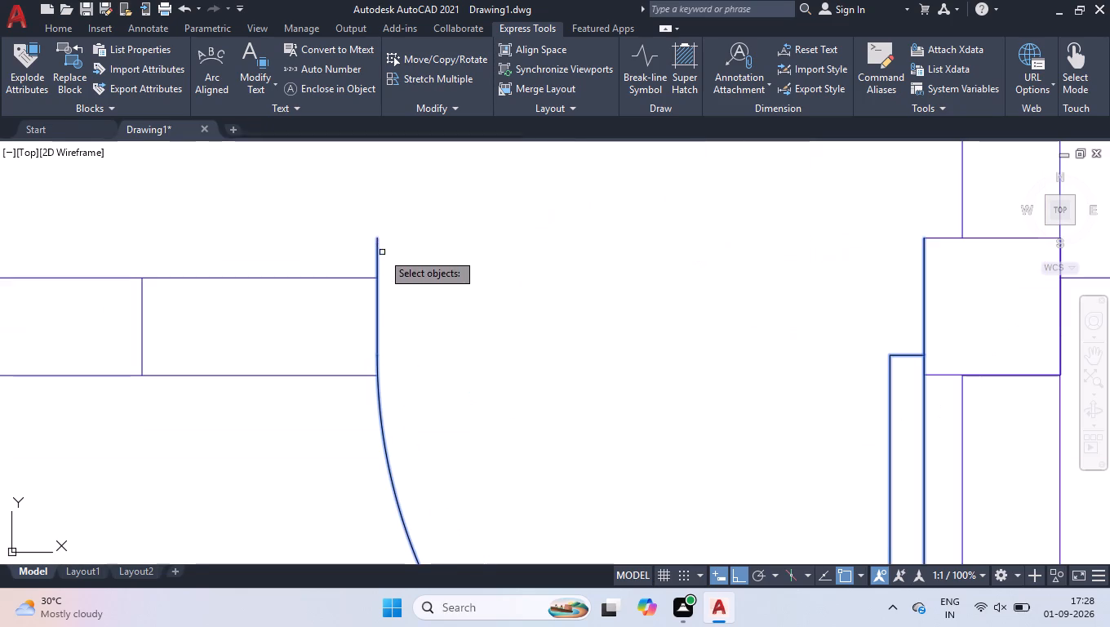
{"action": "key", "text": "space"}
{"action": "left_click", "coordinate": [375, 238]}
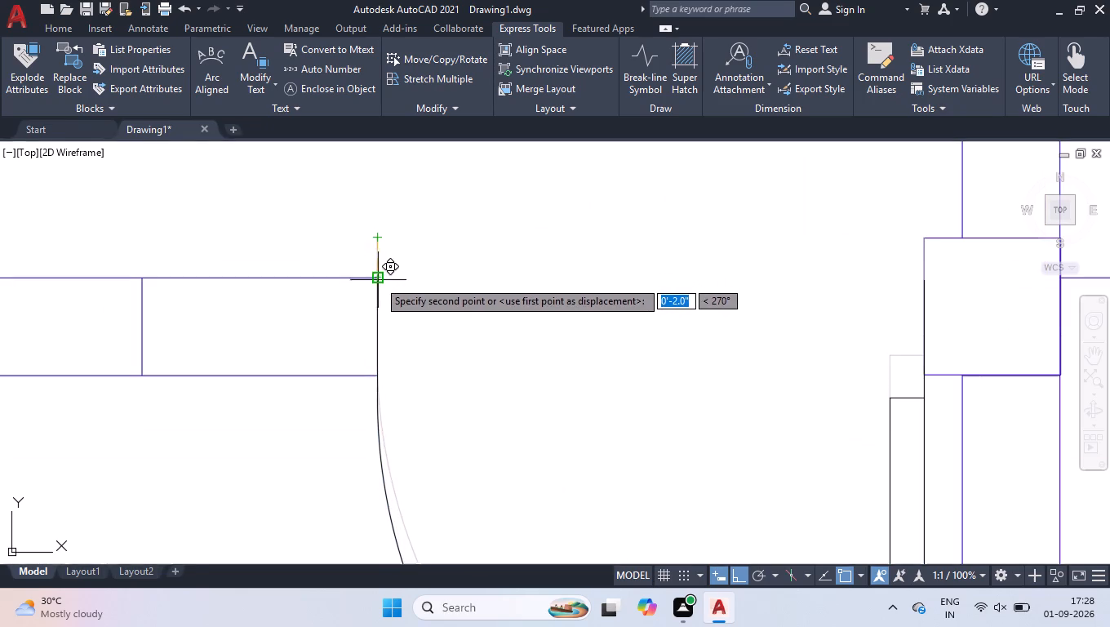
{"action": "left_click", "coordinate": [378, 280]}
{"action": "scroll", "coordinate": [474, 251], "scroll_direction": "down", "scroll_amount": 5}
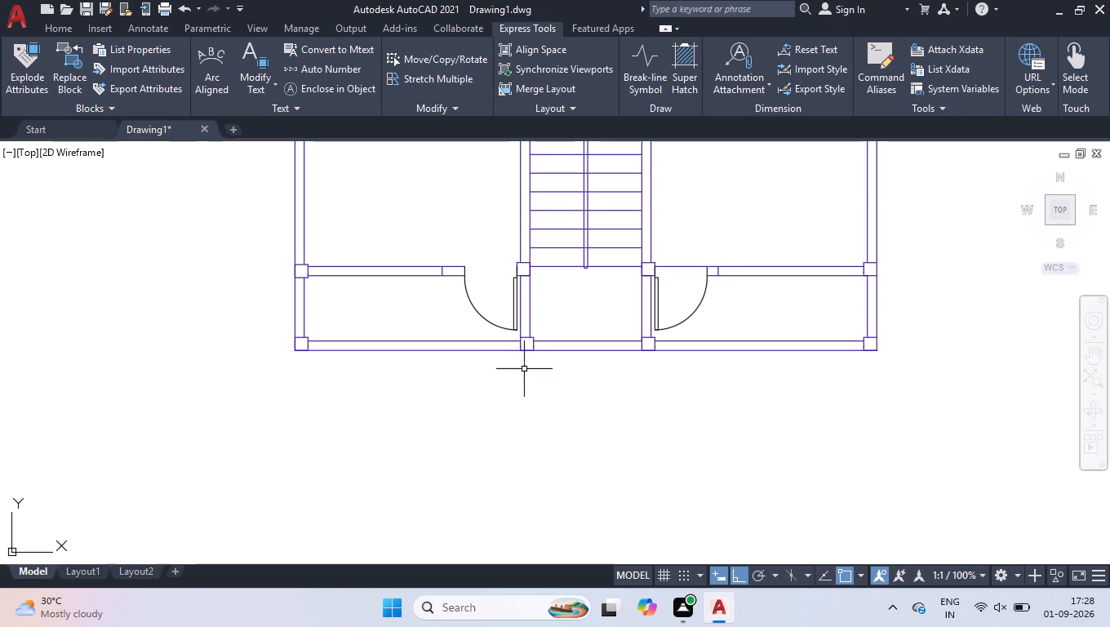
Shrink the width of both lower doors beside the staircase to the next smaller size.
{"action": "left_click", "coordinate": [501, 327]}
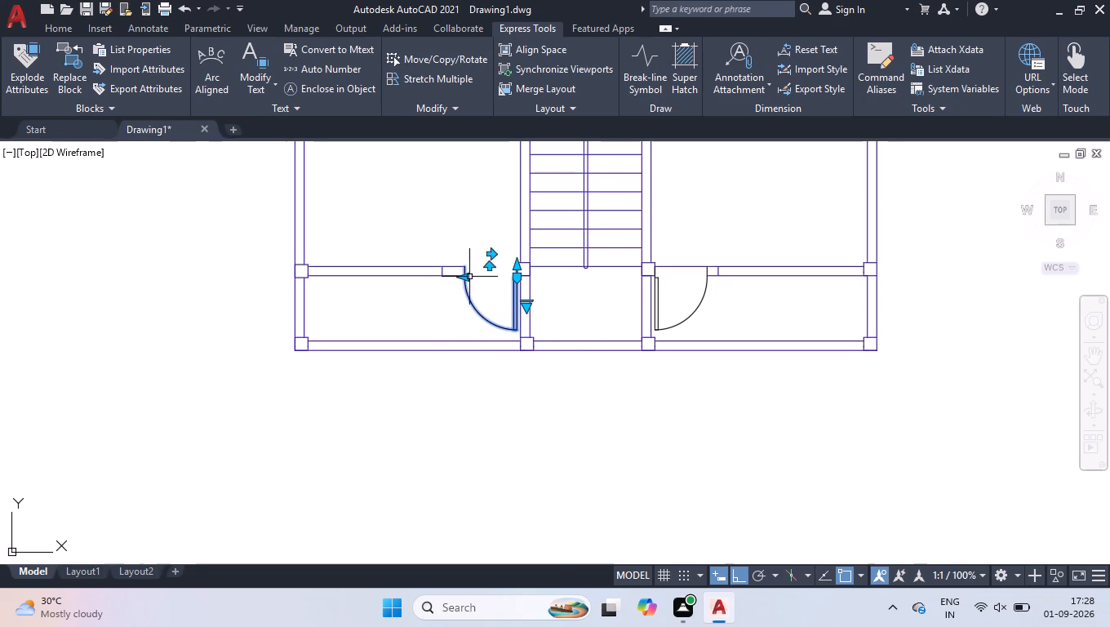
{"action": "left_click", "coordinate": [461, 277]}
{"action": "left_click", "coordinate": [484, 276]}
{"action": "left_click", "coordinate": [708, 281]}
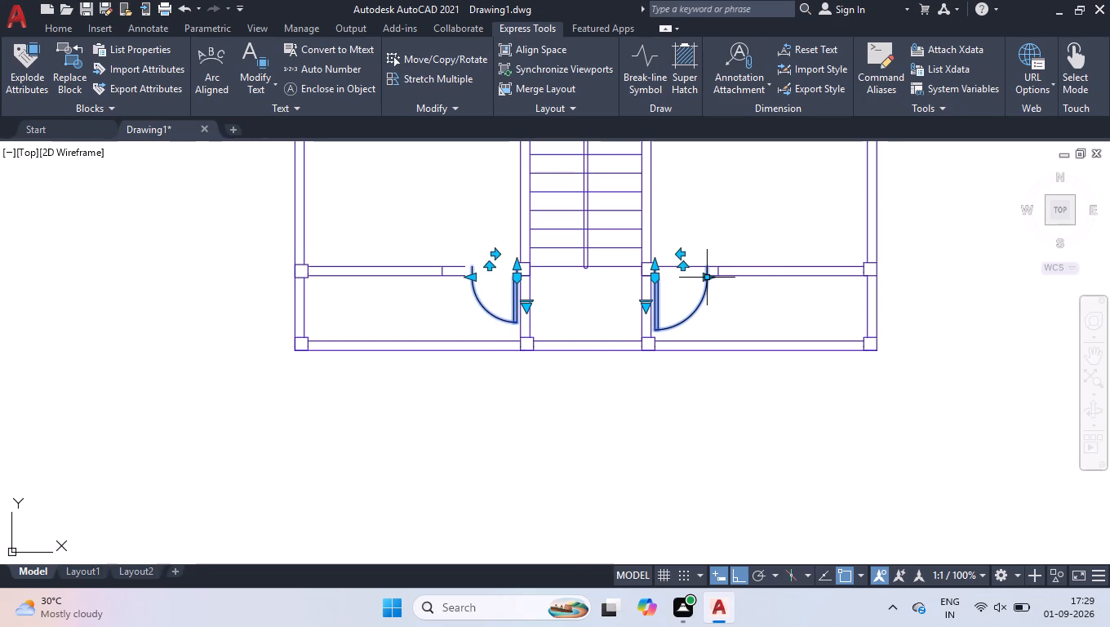
{"action": "left_click", "coordinate": [707, 278]}
{"action": "left_click", "coordinate": [668, 286]}
Extend both wall lines beside the lower left door and the lower wall line beside the lower right door to meet the narrowed doors.
{"action": "scroll", "coordinate": [686, 296], "scroll_direction": "up", "scroll_amount": 3}
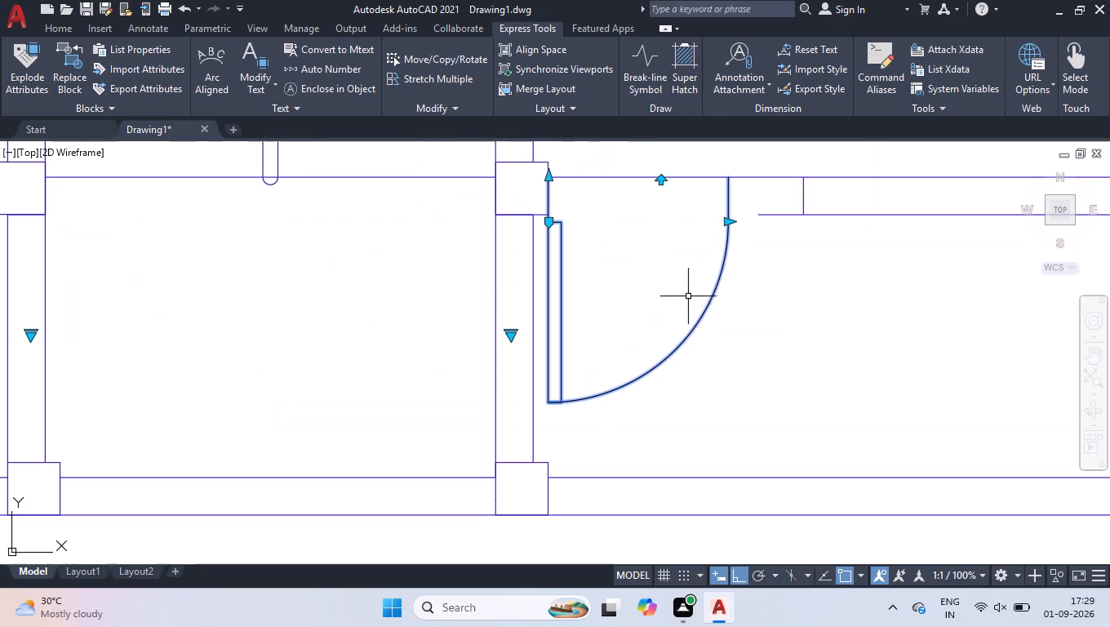
{"action": "type", "text": "ex"}
{"action": "key", "text": "Return"}
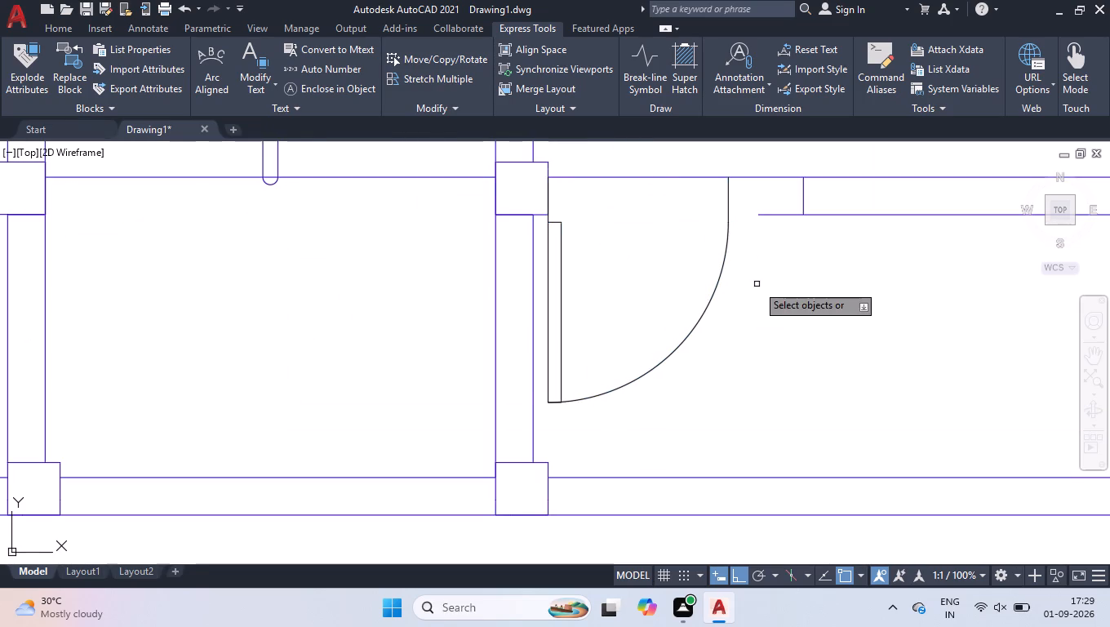
{"action": "scroll", "coordinate": [765, 228], "scroll_direction": "down", "scroll_amount": 3}
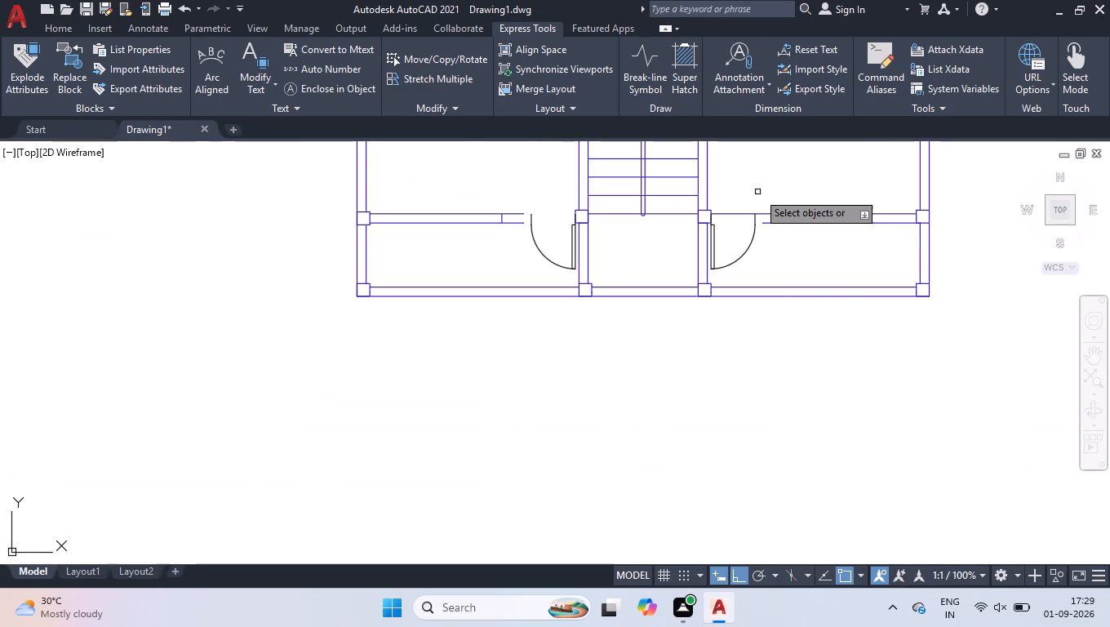
{"action": "scroll", "coordinate": [759, 202], "scroll_direction": "up", "scroll_amount": 2}
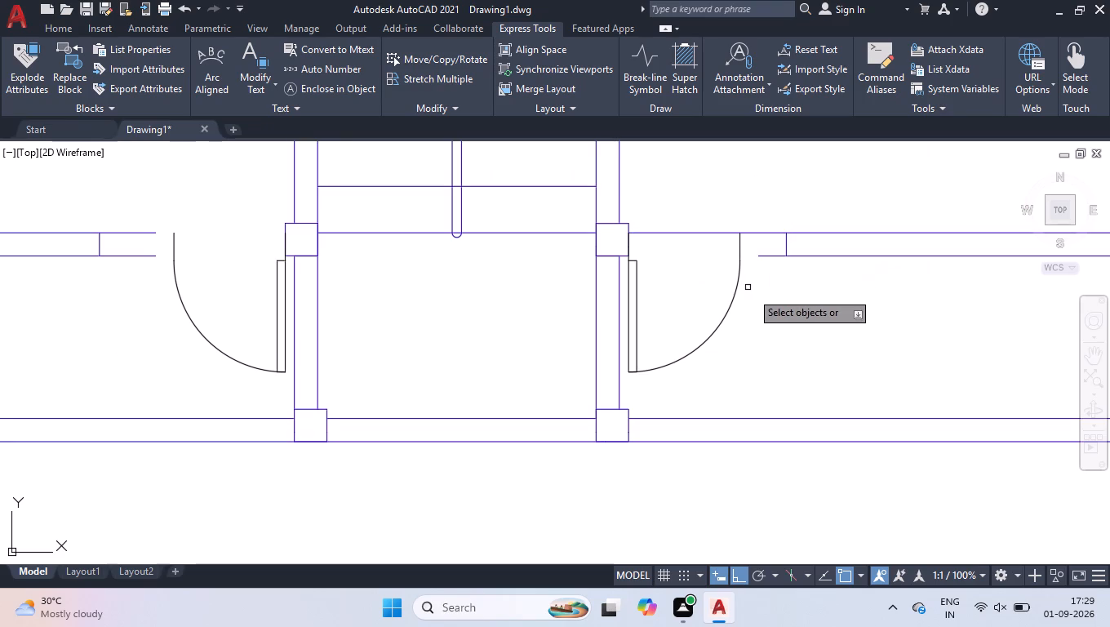
{"action": "key", "text": "Return"}
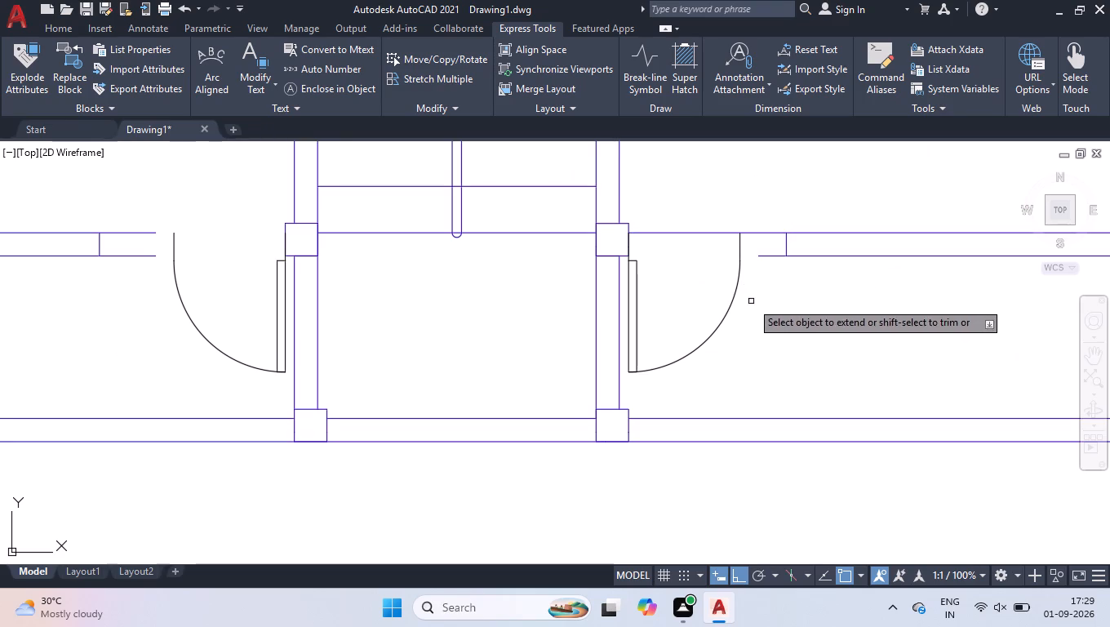
{"action": "left_click", "coordinate": [134, 233]}
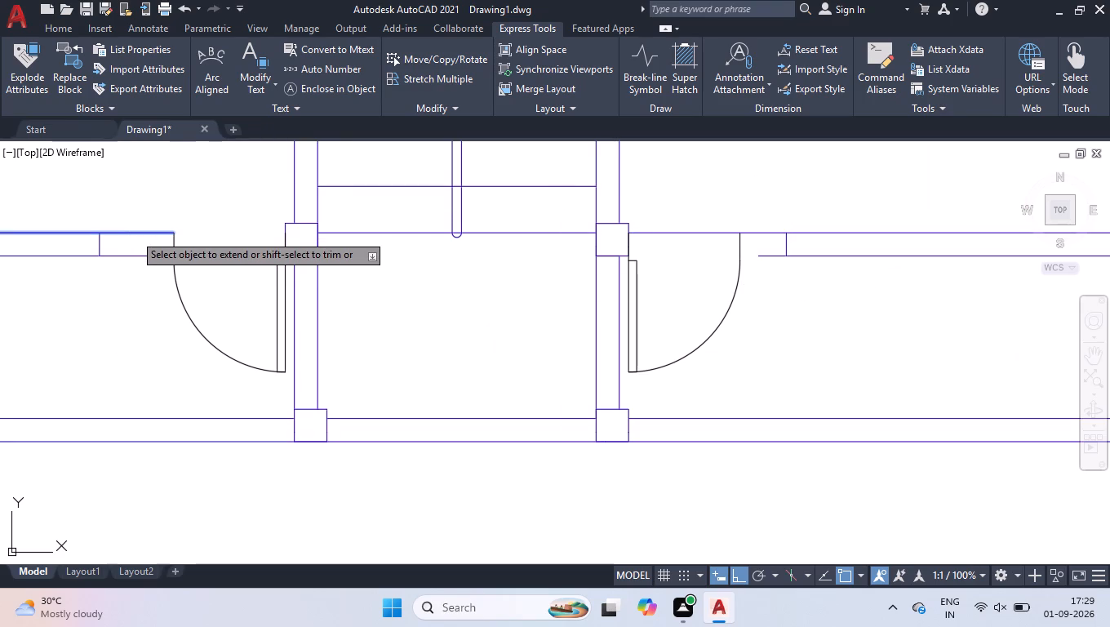
{"action": "left_click", "coordinate": [139, 256]}
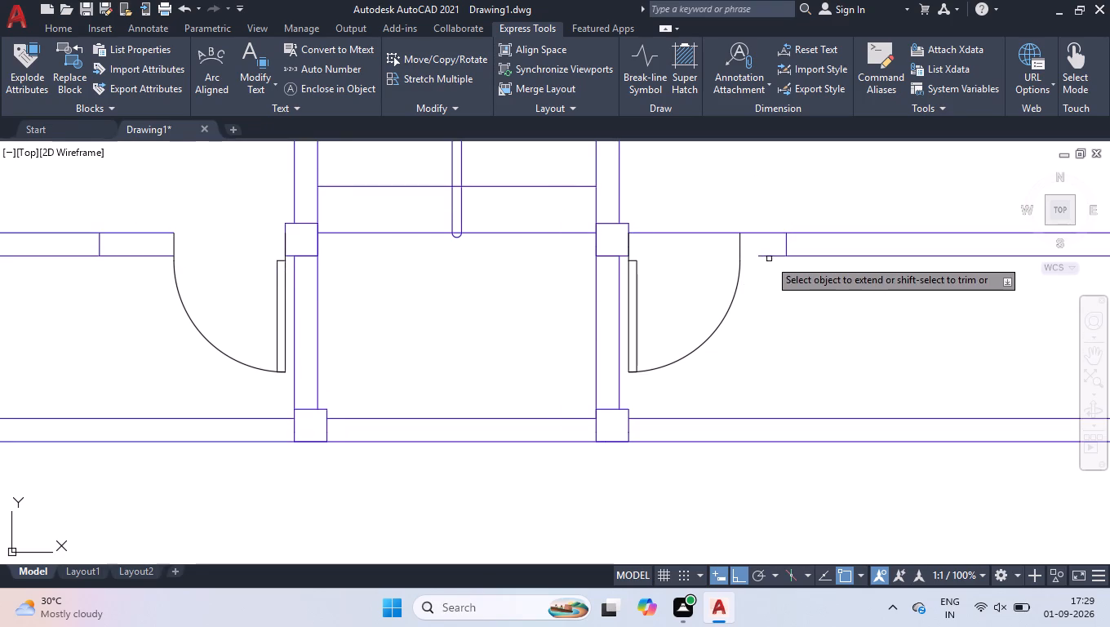
{"action": "left_click", "coordinate": [793, 254]}
{"action": "key", "text": "space"}
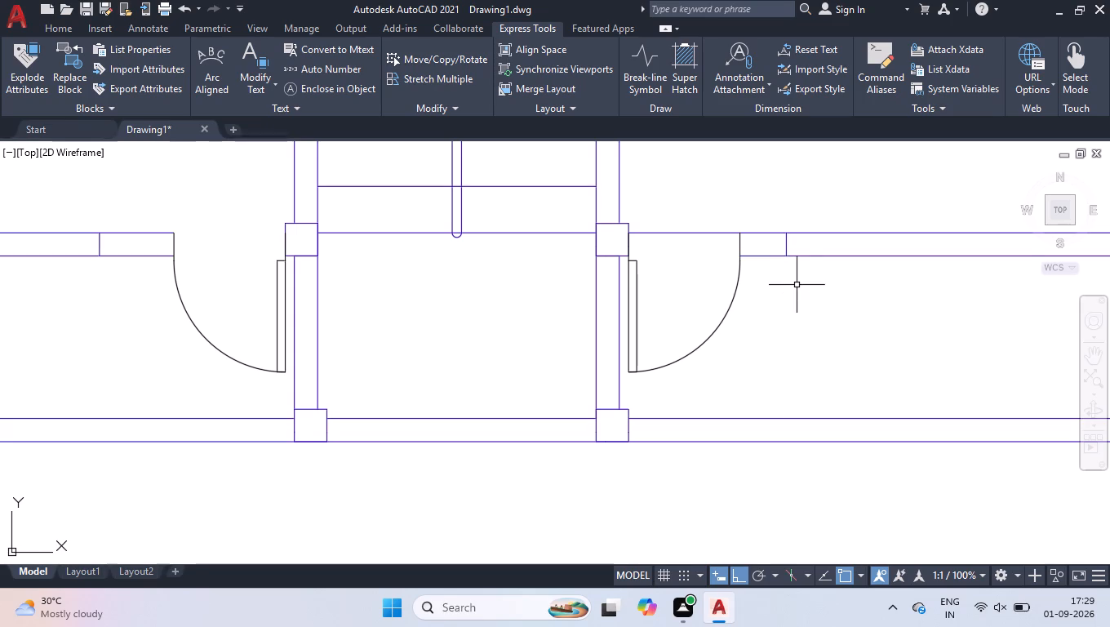
Trim the upper wall line across the lower right door opening and the leftover wall end lines beside both lower doors.
{"action": "type", "text": "tr"}
{"action": "key", "text": "Return"}
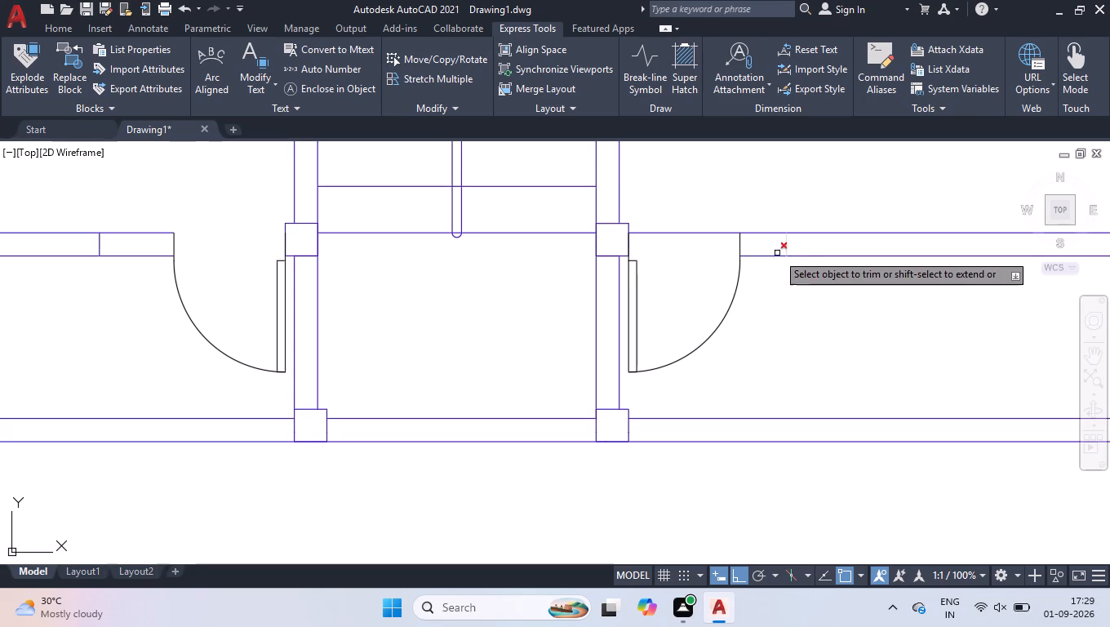
{"action": "left_click", "coordinate": [703, 216]}
{"action": "left_click", "coordinate": [681, 263]}
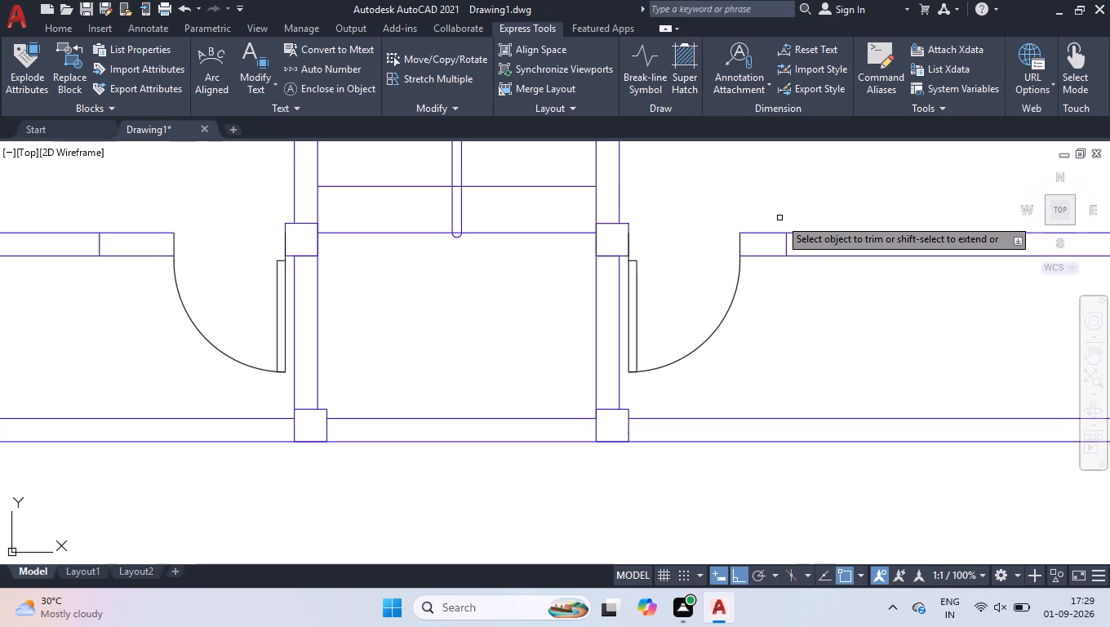
{"action": "left_click", "coordinate": [776, 244]}
{"action": "left_click", "coordinate": [799, 242]}
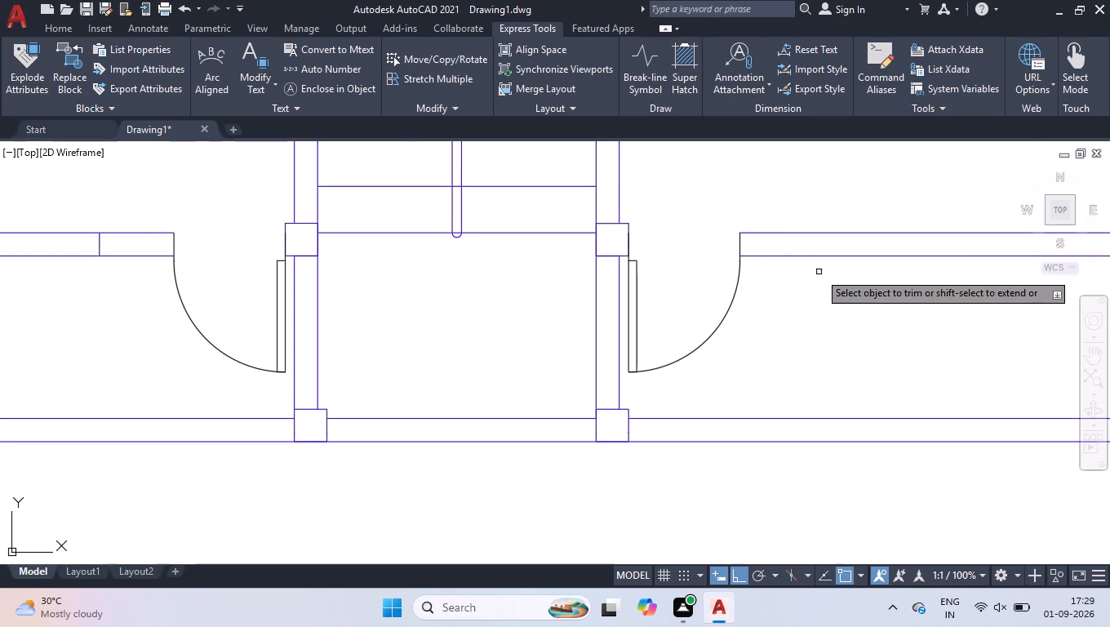
{"action": "scroll", "coordinate": [819, 272], "scroll_direction": "down", "scroll_amount": 2}
{"action": "scroll", "coordinate": [532, 264], "scroll_direction": "up", "scroll_amount": 3}
{"action": "left_click", "coordinate": [538, 254]}
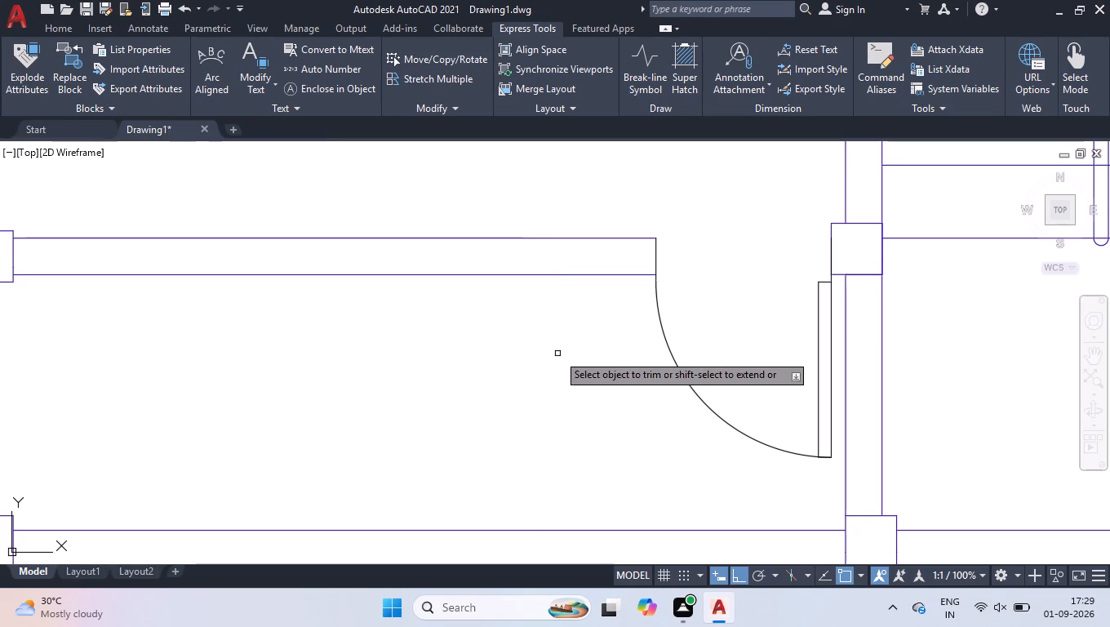
{"action": "scroll", "coordinate": [561, 352], "scroll_direction": "down", "scroll_amount": 4}
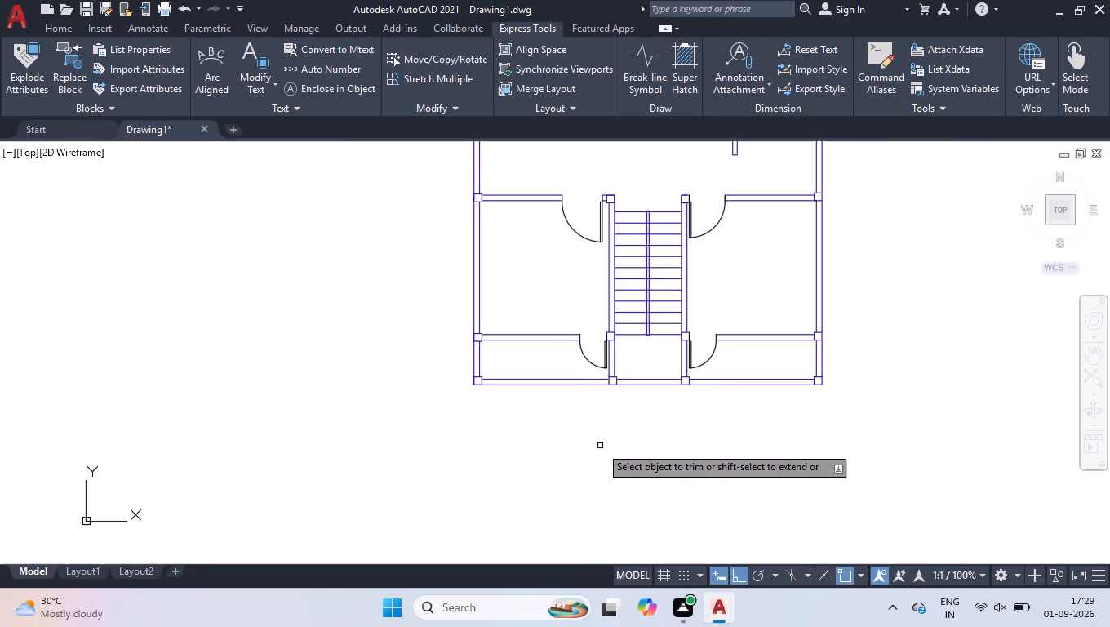
{"action": "key", "text": "Return"}
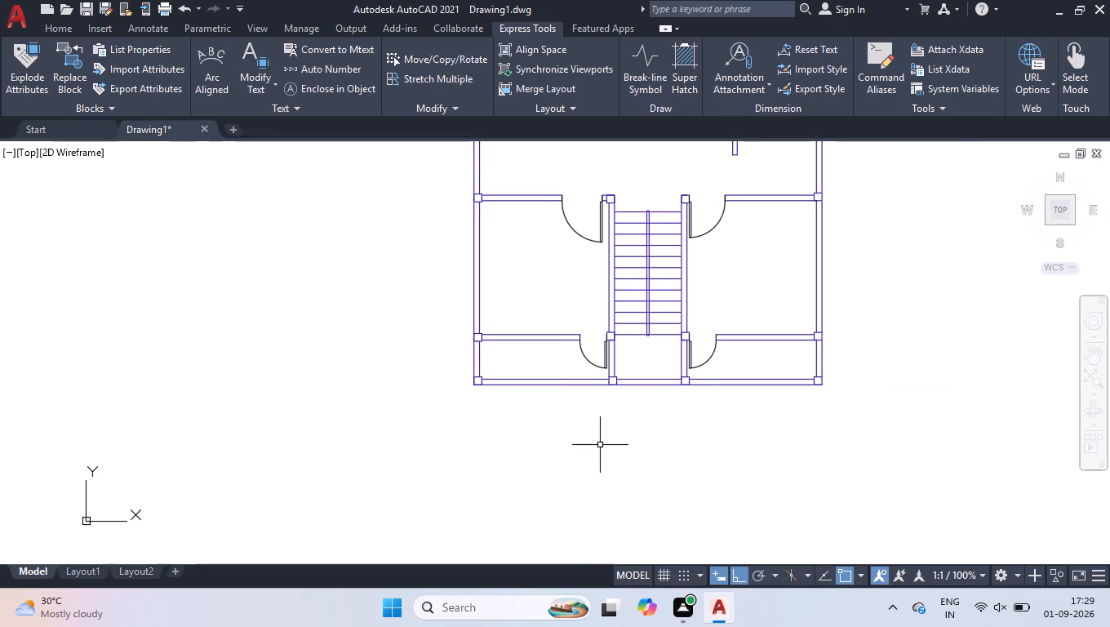
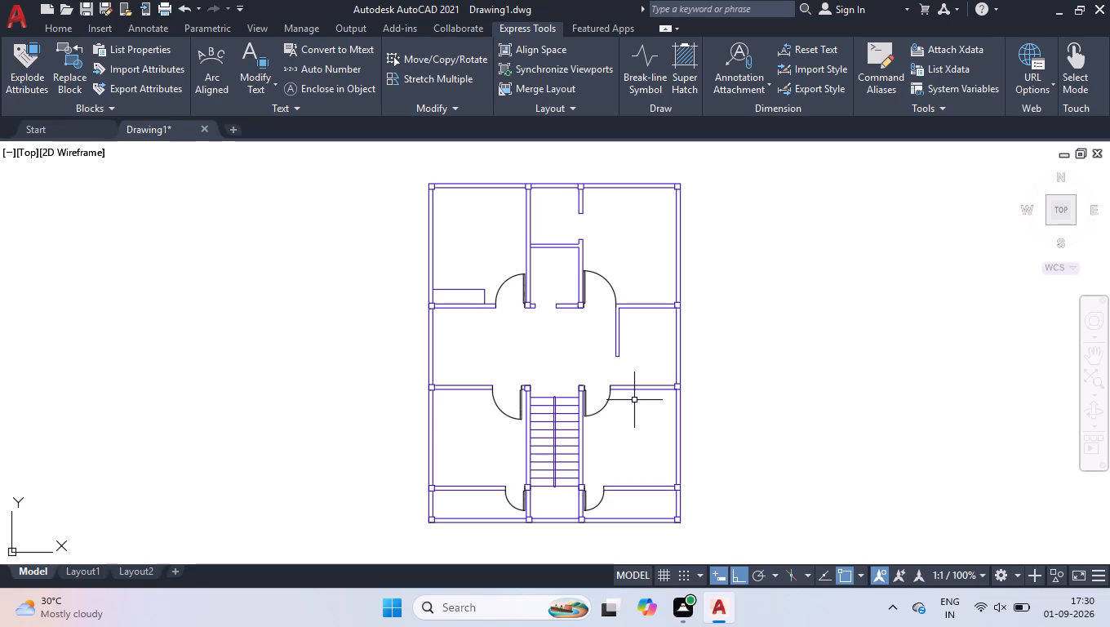
Copy the top-right room's door to the opening in the bottom wall of the small middle room, aligned with its left jamb.
{"action": "scroll", "coordinate": [602, 299], "scroll_direction": "up", "scroll_amount": 3}
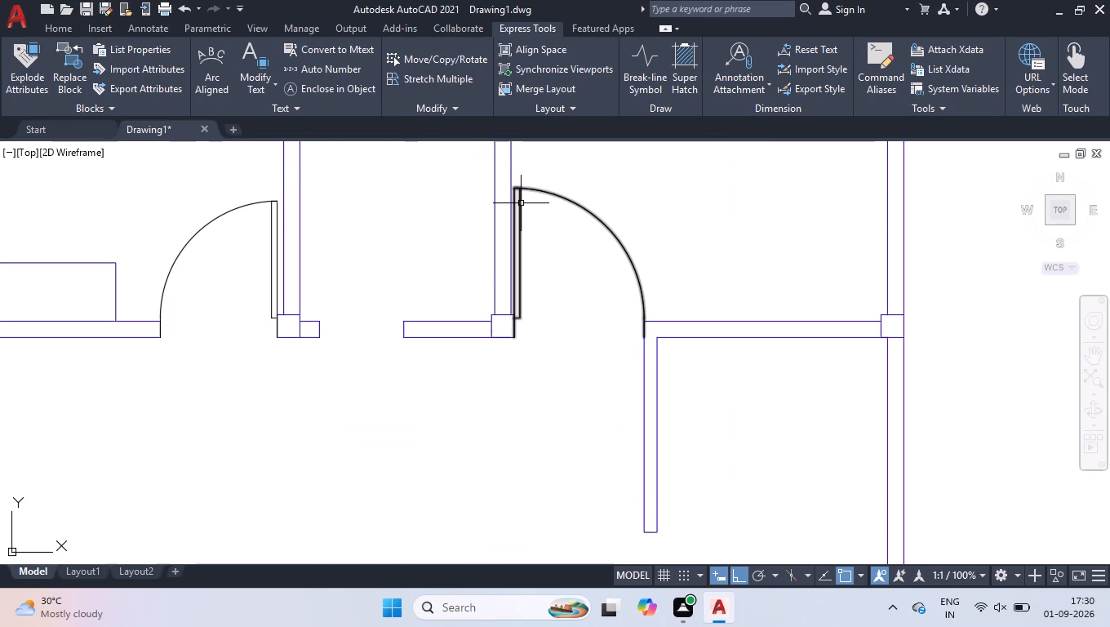
{"action": "left_click", "coordinate": [521, 203]}
{"action": "type", "text": "co"}
{"action": "key", "text": "Return"}
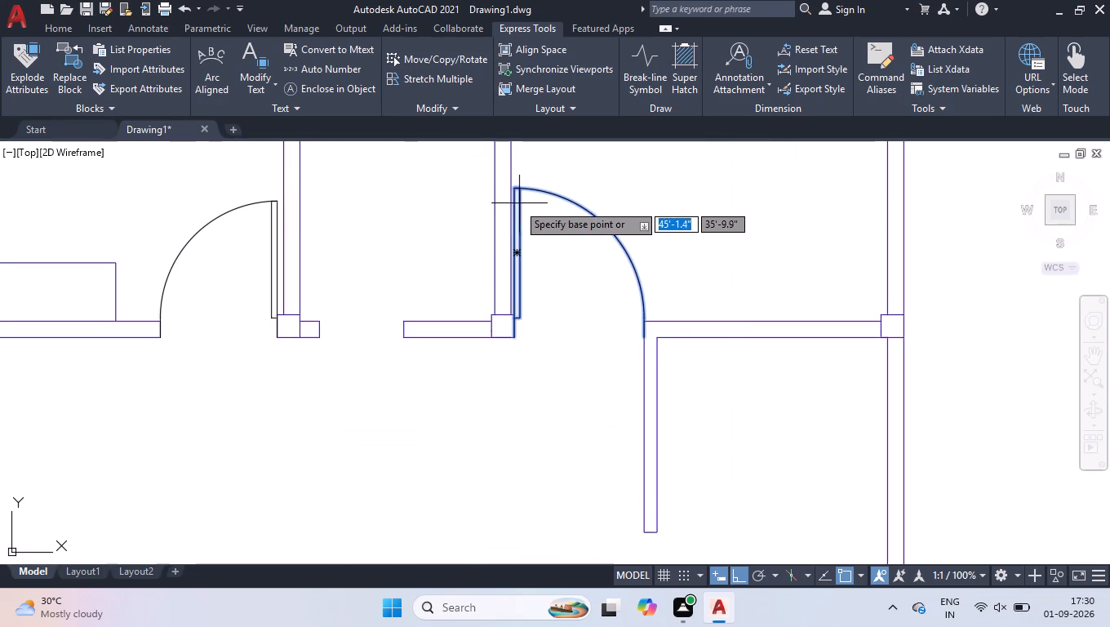
{"action": "left_click", "coordinate": [516, 339]}
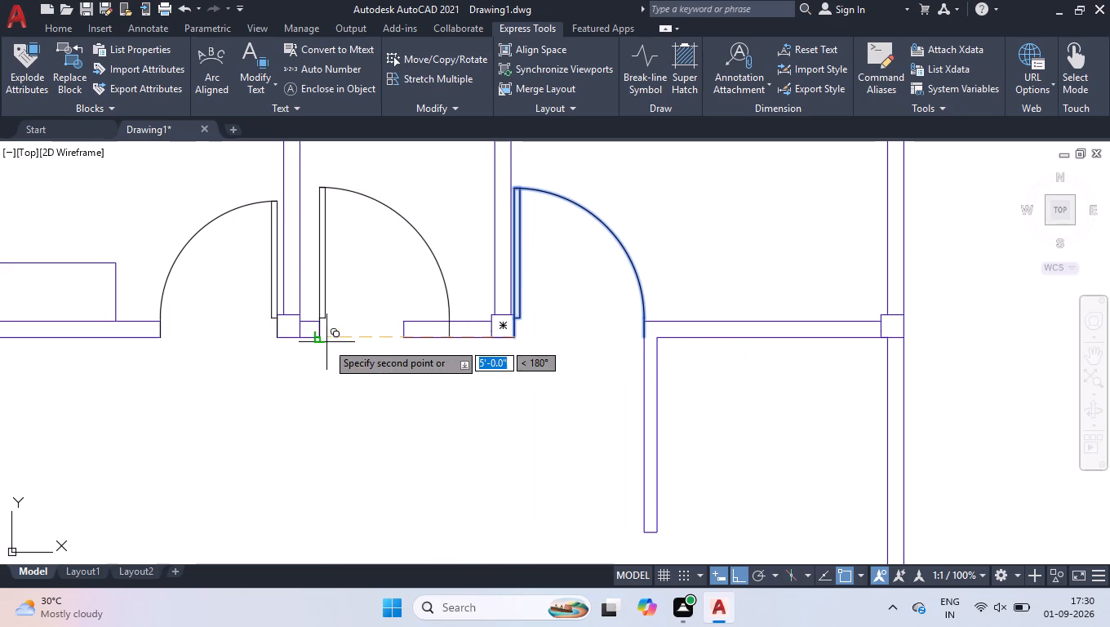
{"action": "left_click", "coordinate": [322, 336]}
{"action": "key", "text": "space"}
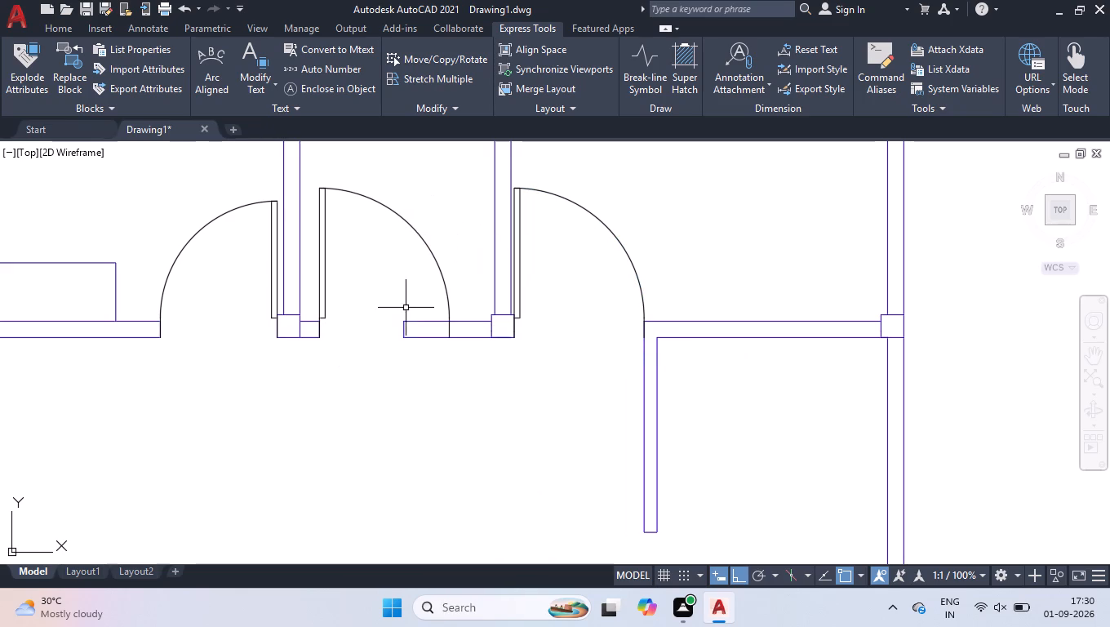
Copy the small middle room's new door to a spare spot over the bottom wall of the top-right room.
{"action": "key", "text": "space"}
{"action": "left_click", "coordinate": [446, 298]}
{"action": "key", "text": "space"}
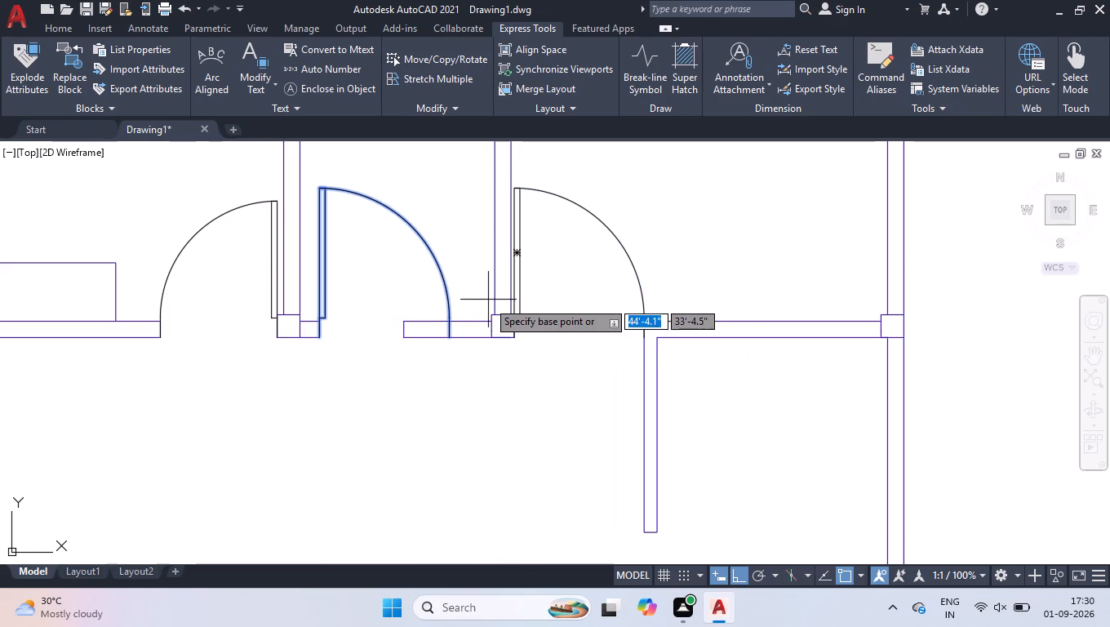
{"action": "left_click", "coordinate": [455, 304]}
{"action": "left_click", "coordinate": [833, 230]}
{"action": "key", "text": "space"}
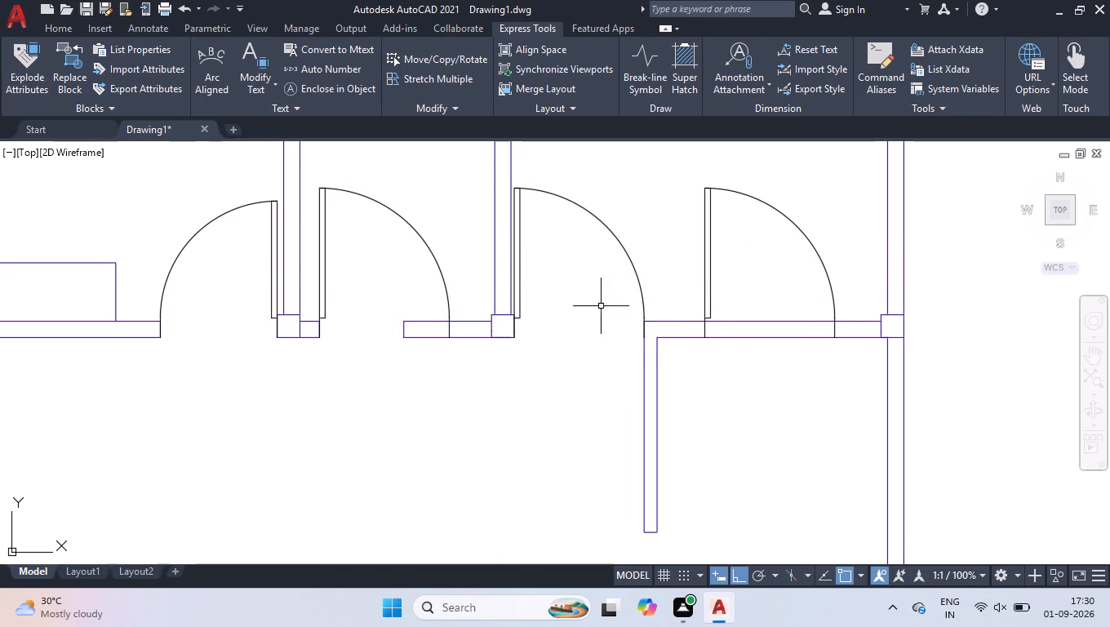
Shrink the small middle room's door so its swing ends just short of the opening's right jamb.
{"action": "left_click", "coordinate": [449, 300]}
{"action": "scroll", "coordinate": [446, 297], "scroll_direction": "up", "scroll_amount": 2}
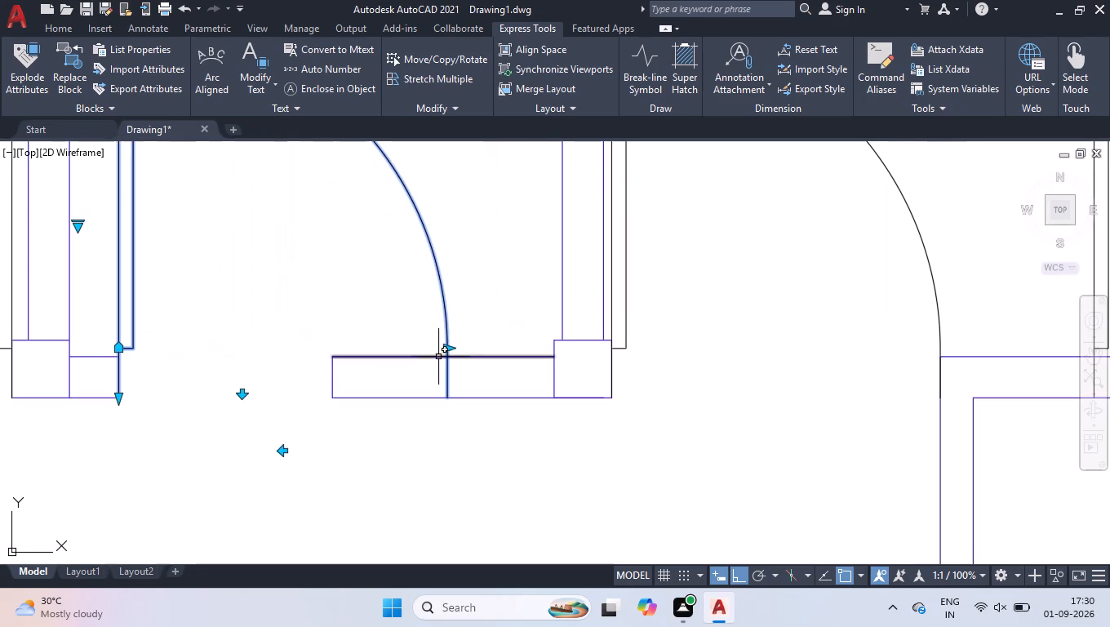
{"action": "left_click", "coordinate": [449, 347]}
{"action": "left_click", "coordinate": [317, 372]}
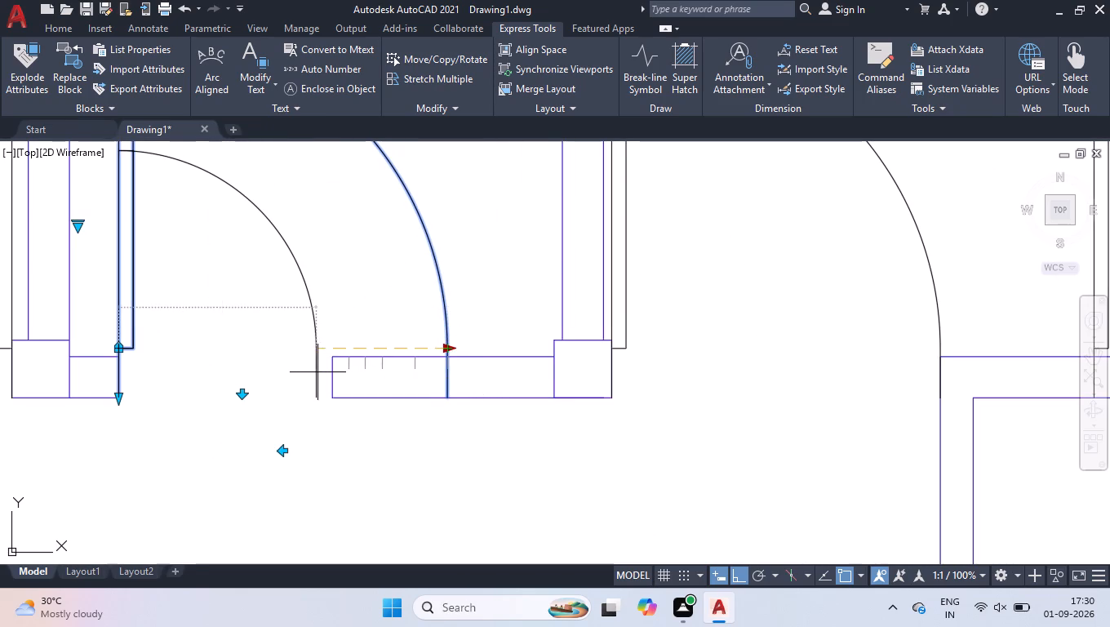
{"action": "left_click_drag", "start_coordinate": [346, 288], "coordinate": [341, 296], "text": "shift"}
{"action": "left_click", "coordinate": [267, 379], "text": "shift"}
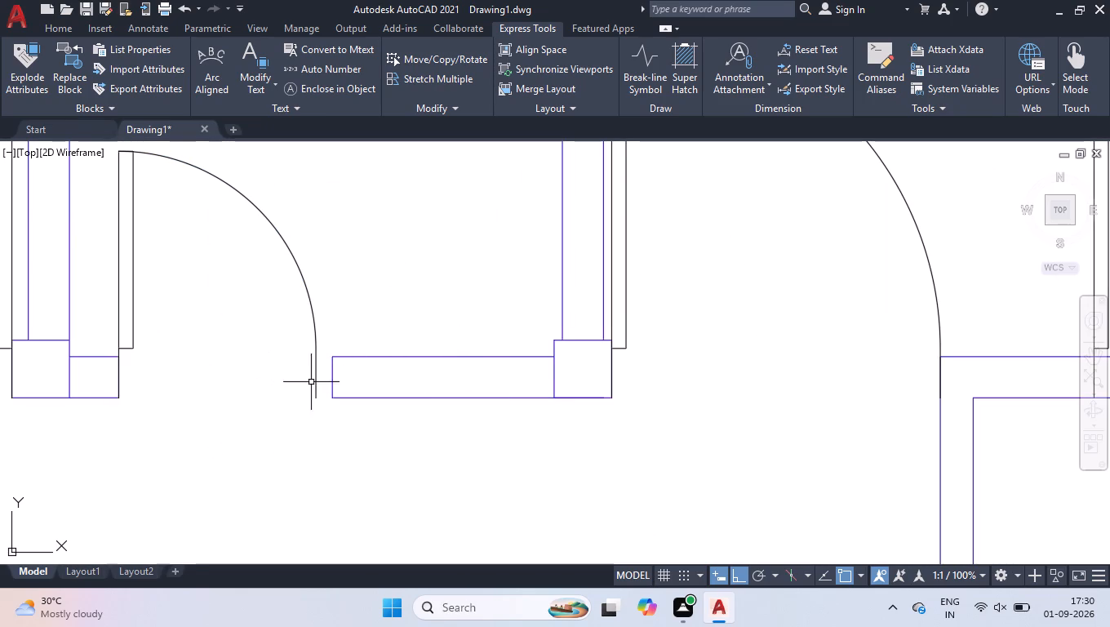
Extend both wall lines to the shrunken door's edge and trim away the old wall end line.
{"action": "type", "text": "ex"}
{"action": "key", "text": "Return"}
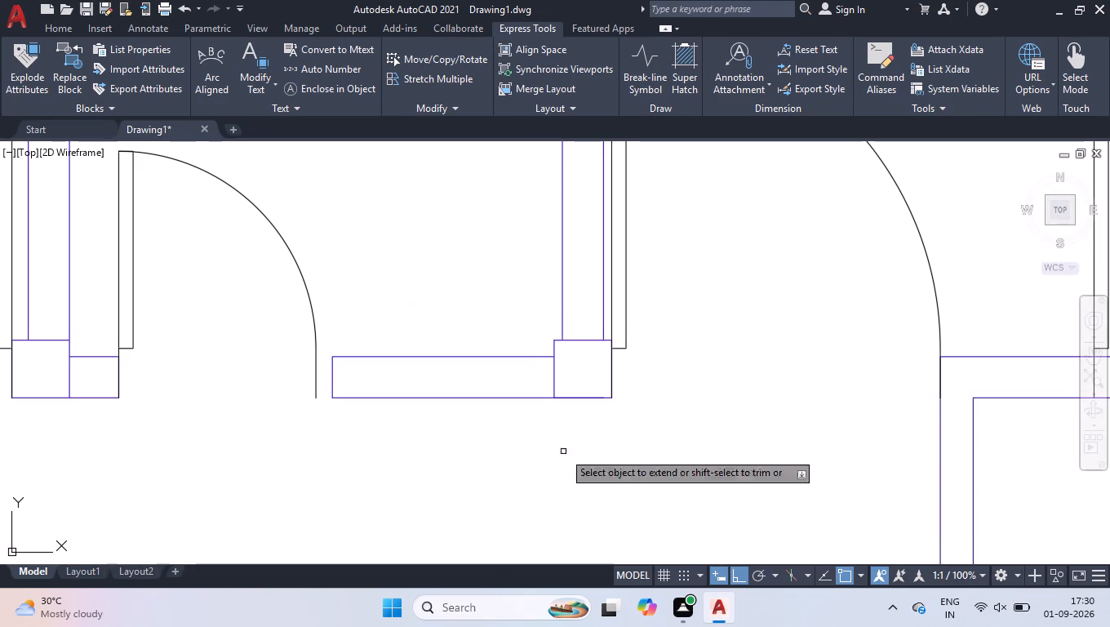
{"action": "left_click", "coordinate": [385, 399]}
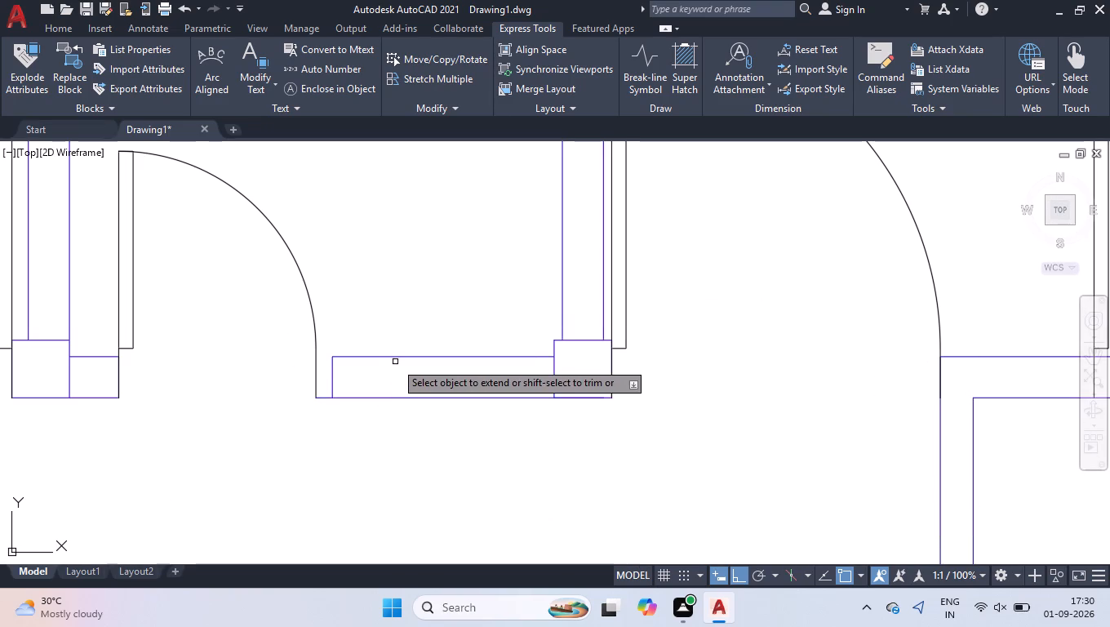
{"action": "left_click", "coordinate": [398, 355]}
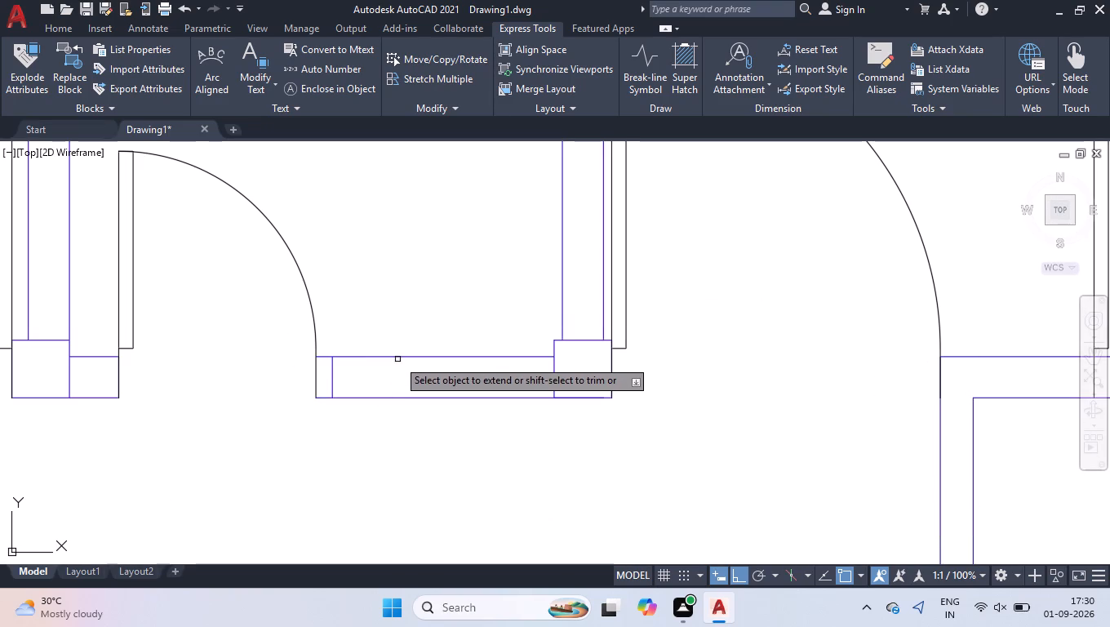
{"action": "key", "text": "Return"}
{"action": "type", "text": "tr"}
{"action": "key", "text": "Return"}
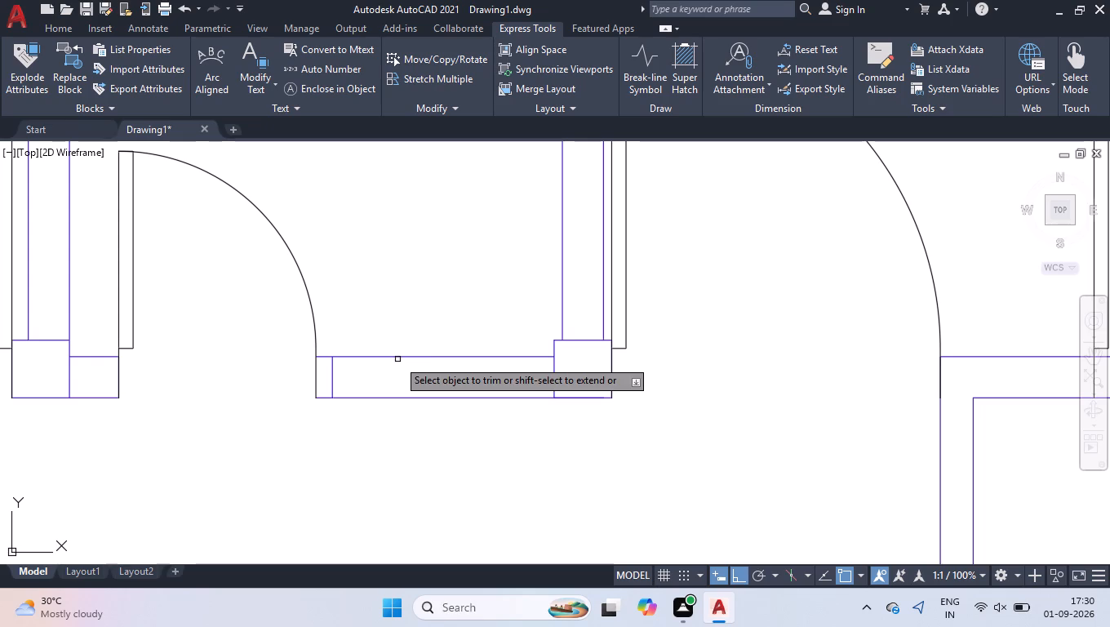
{"action": "left_click", "coordinate": [332, 380]}
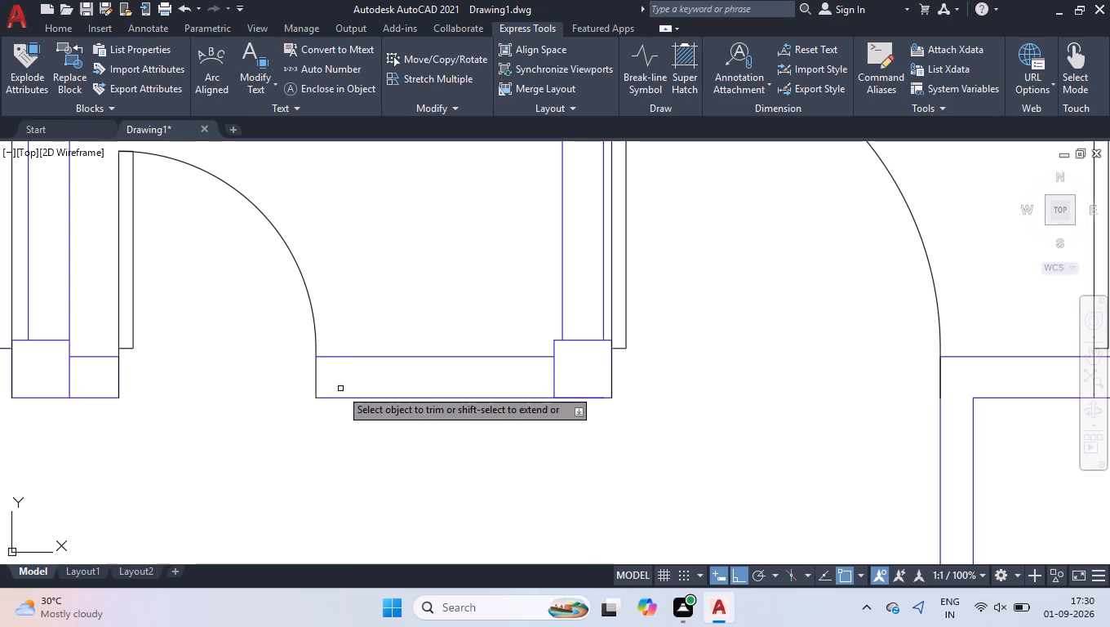
{"action": "key", "text": "Return"}
Rotate the spare door copy 90° counterclockwise about its lower hinge-side corner.
{"action": "scroll", "coordinate": [363, 428], "scroll_direction": "down", "scroll_amount": 3}
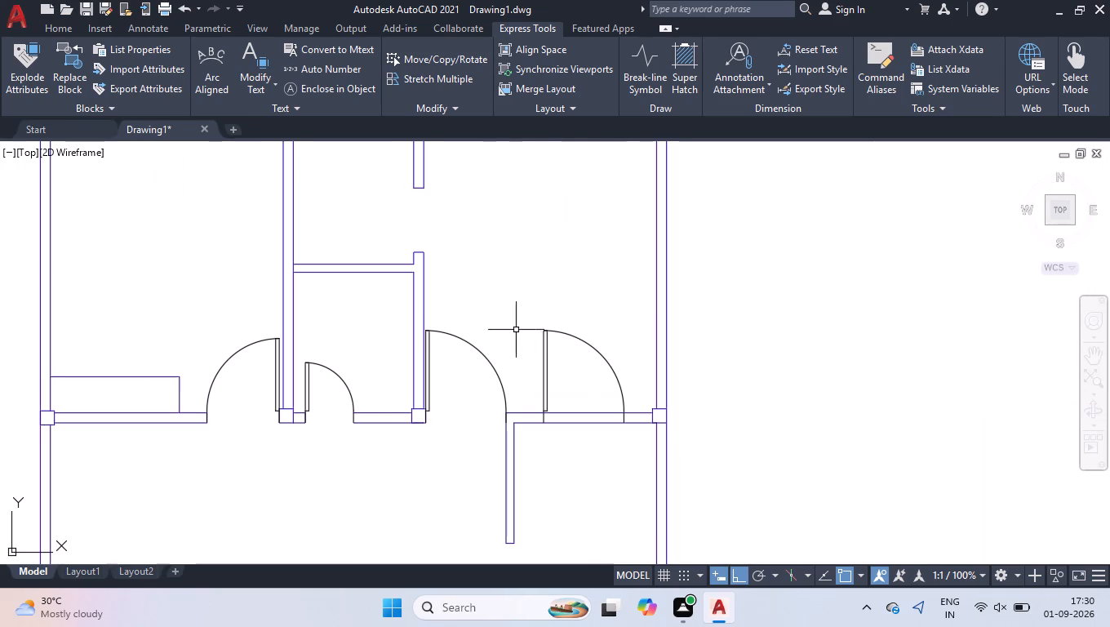
{"action": "left_click", "coordinate": [548, 391]}
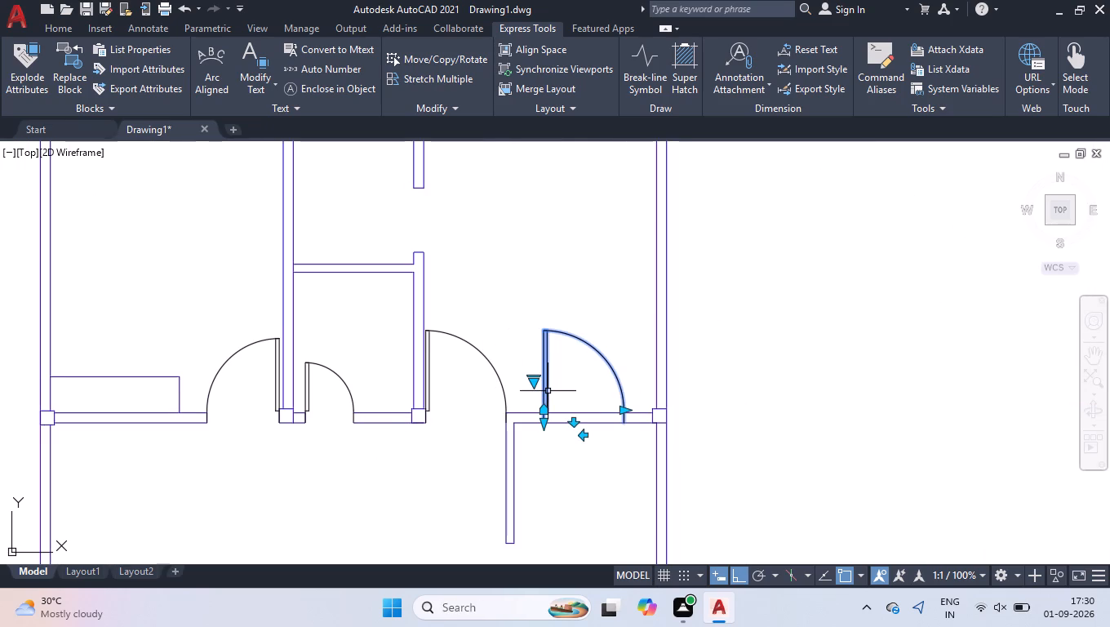
{"action": "type", "text": "ro"}
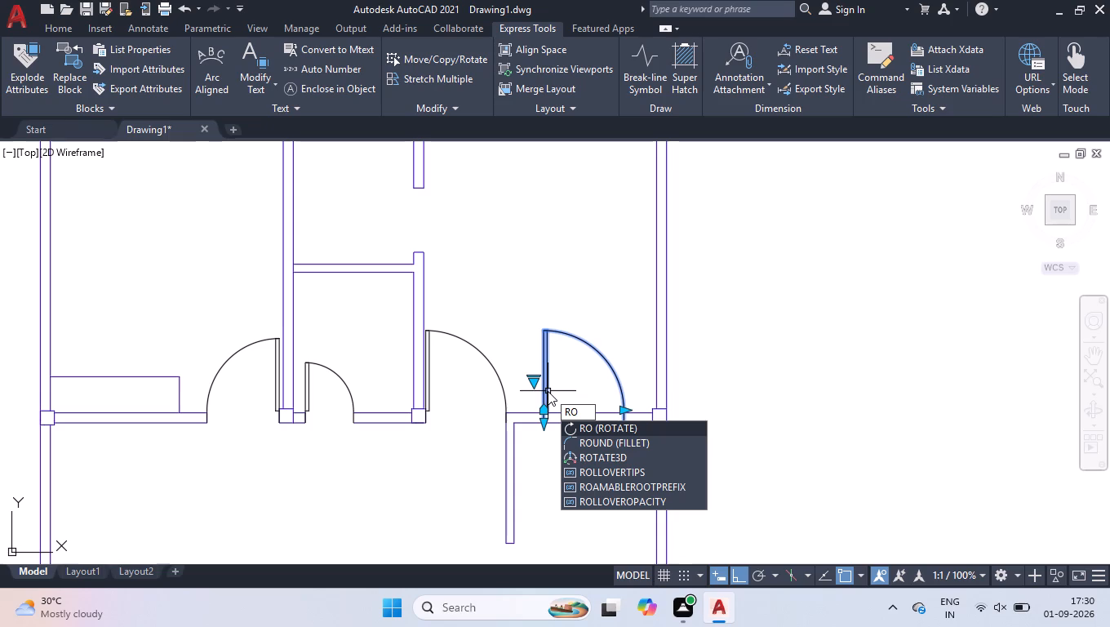
{"action": "key", "text": "Return"}
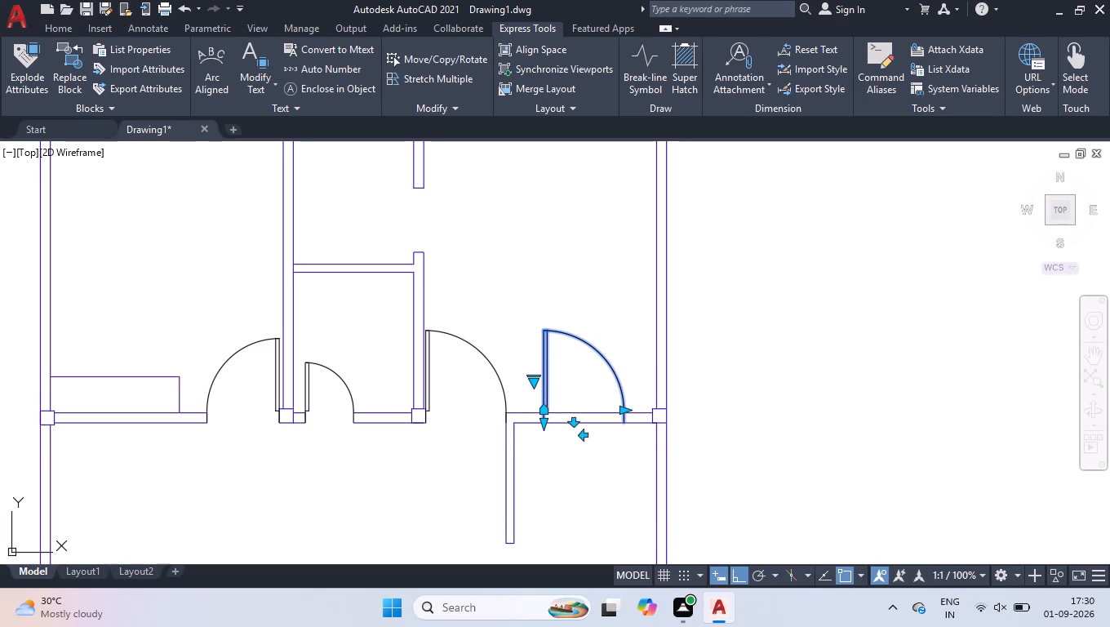
{"action": "scroll", "coordinate": [546, 412], "scroll_direction": "up", "scroll_amount": 3}
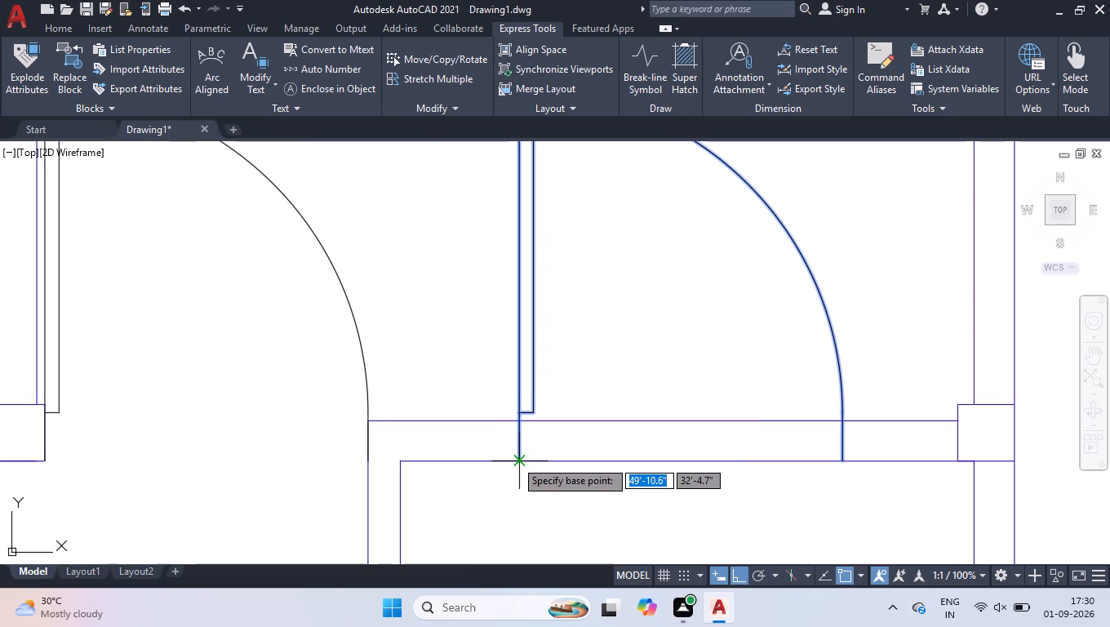
{"action": "left_click", "coordinate": [515, 460]}
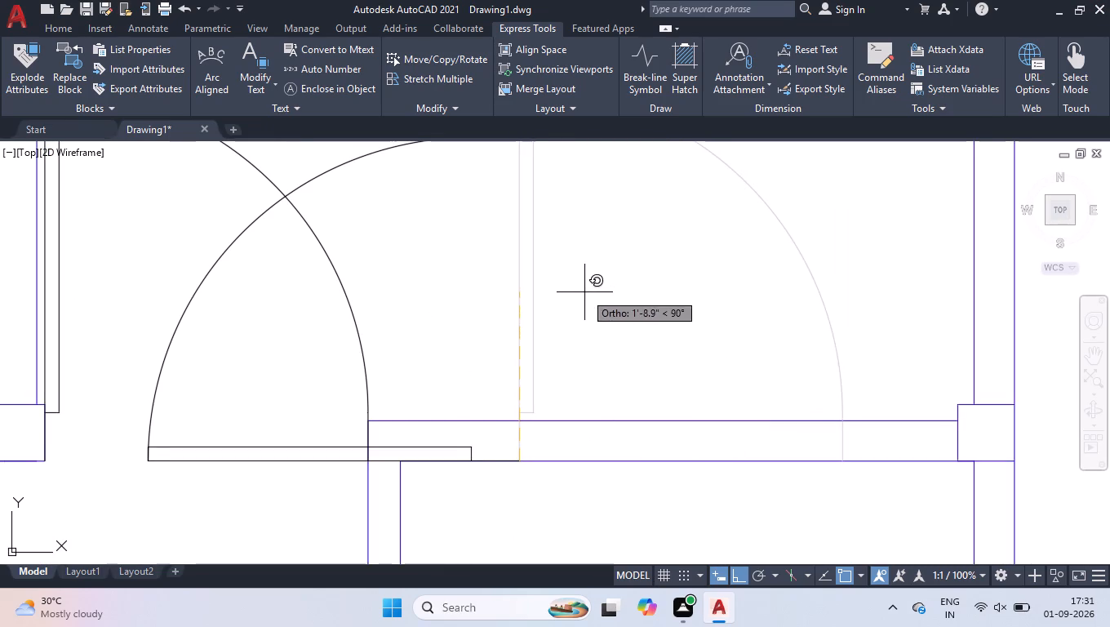
{"action": "left_click", "coordinate": [584, 292]}
Move the rotated door to the opening in the upper middle room's right wall, placing its hinge corner on the lower jamb.
{"action": "left_click", "coordinate": [451, 447]}
{"action": "type", "text": "move"}
{"action": "key", "text": "Return"}
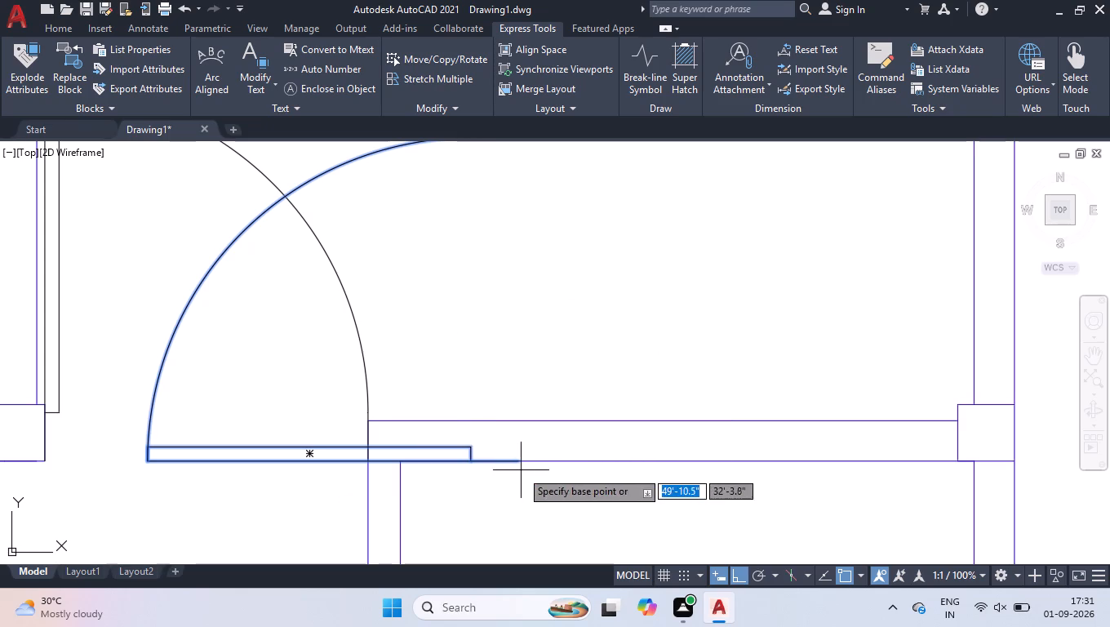
{"action": "left_click", "coordinate": [522, 458]}
{"action": "scroll", "coordinate": [533, 335], "scroll_direction": "down", "scroll_amount": 5}
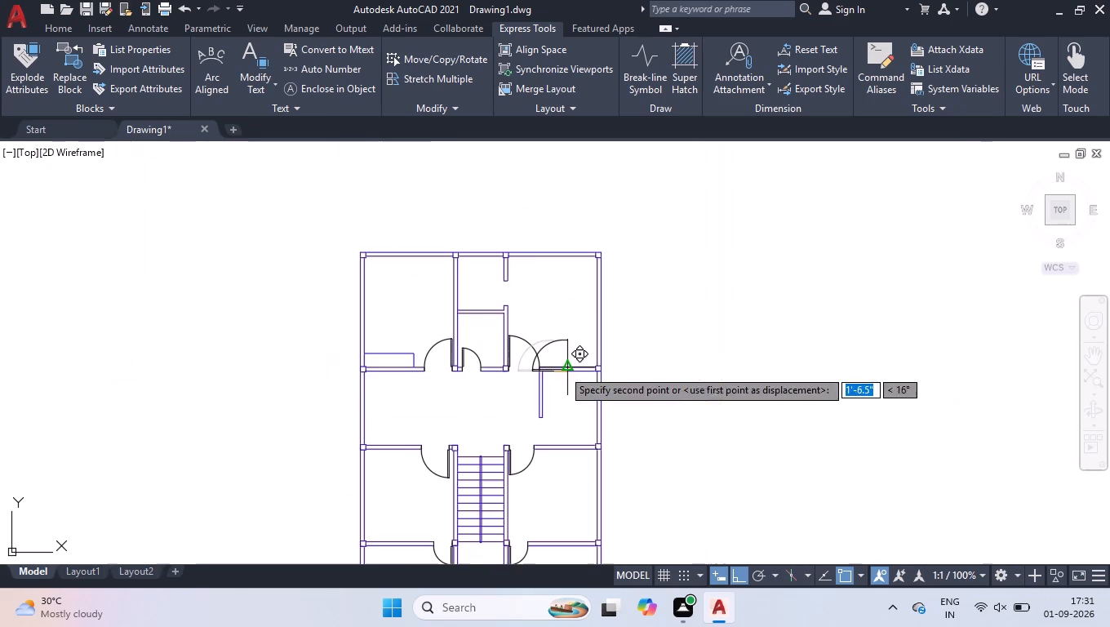
{"action": "scroll", "coordinate": [522, 277], "scroll_direction": "up", "scroll_amount": 4}
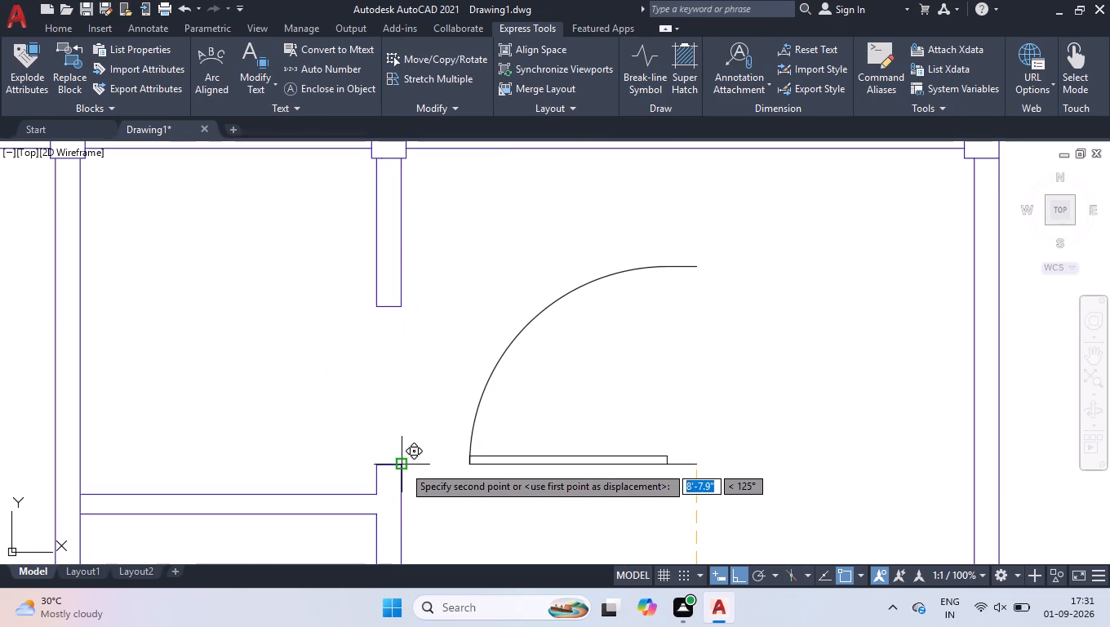
{"action": "left_click", "coordinate": [403, 465]}
Resize the moved door to 2'-8" so it reaches the opening's upper jamb.
{"action": "left_click", "coordinate": [357, 267]}
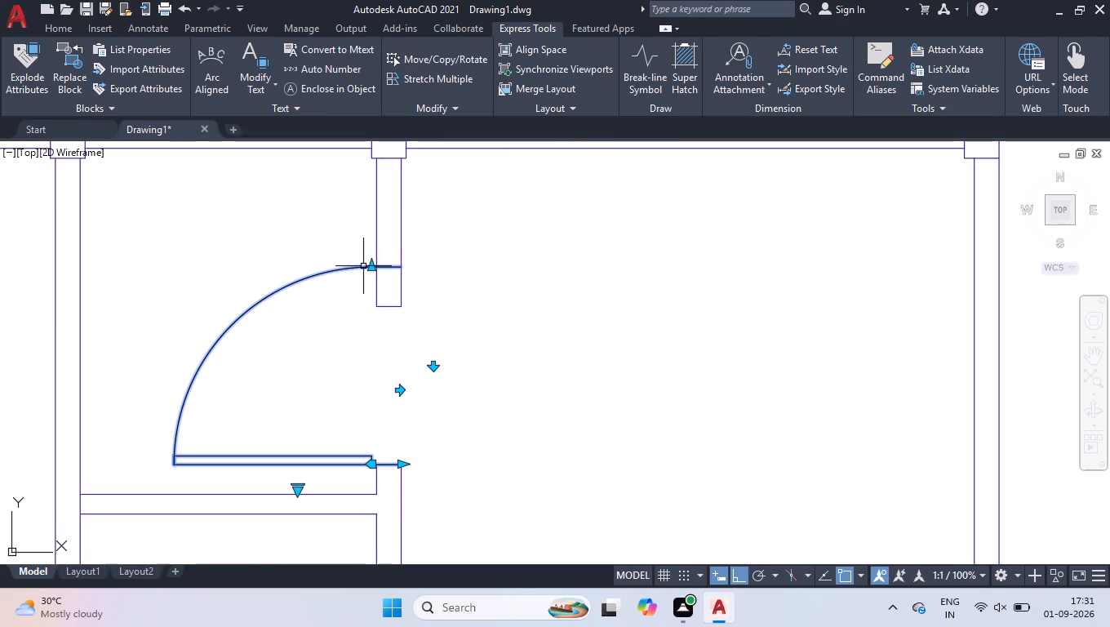
{"action": "left_click", "coordinate": [373, 268]}
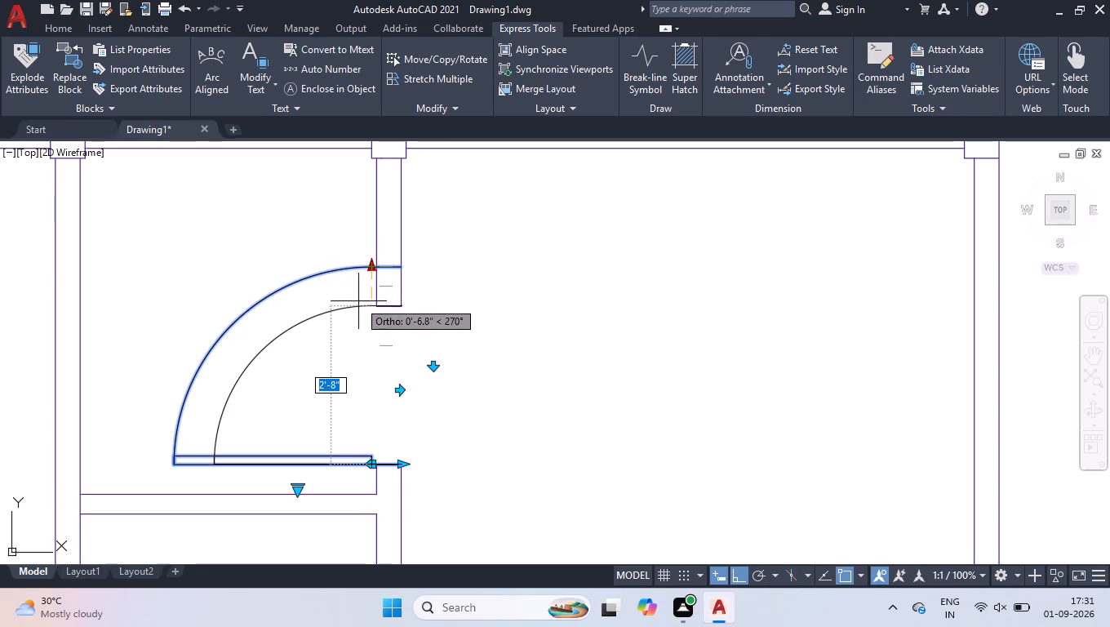
{"action": "left_click", "coordinate": [358, 303]}
{"action": "left_click_drag", "start_coordinate": [332, 262], "coordinate": [331, 272], "text": "shift"}
{"action": "left_click", "coordinate": [306, 345], "text": "shift"}
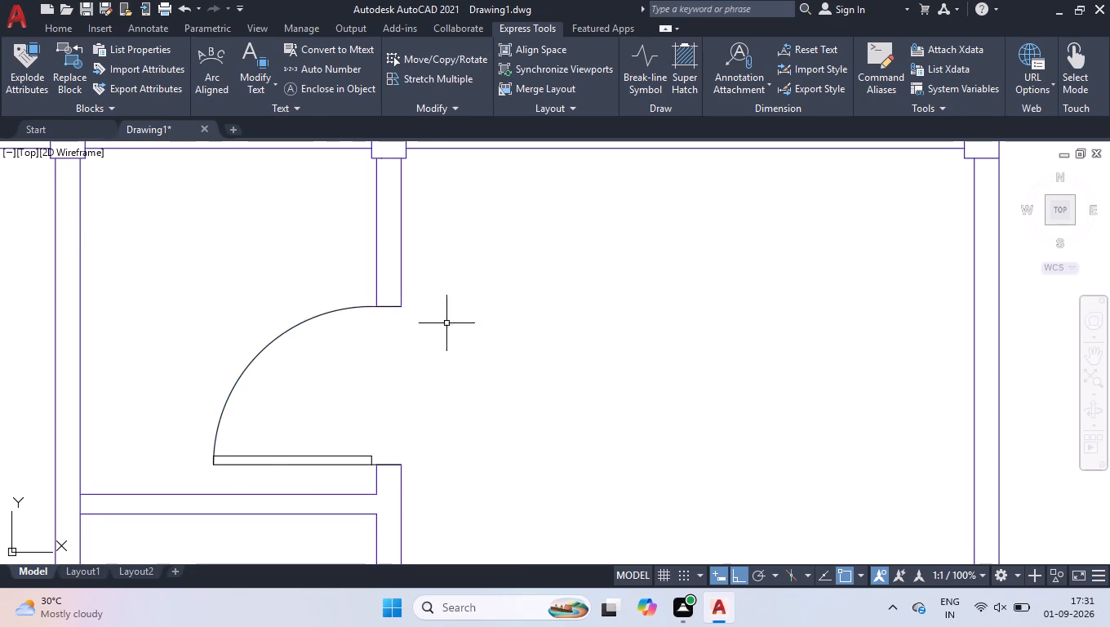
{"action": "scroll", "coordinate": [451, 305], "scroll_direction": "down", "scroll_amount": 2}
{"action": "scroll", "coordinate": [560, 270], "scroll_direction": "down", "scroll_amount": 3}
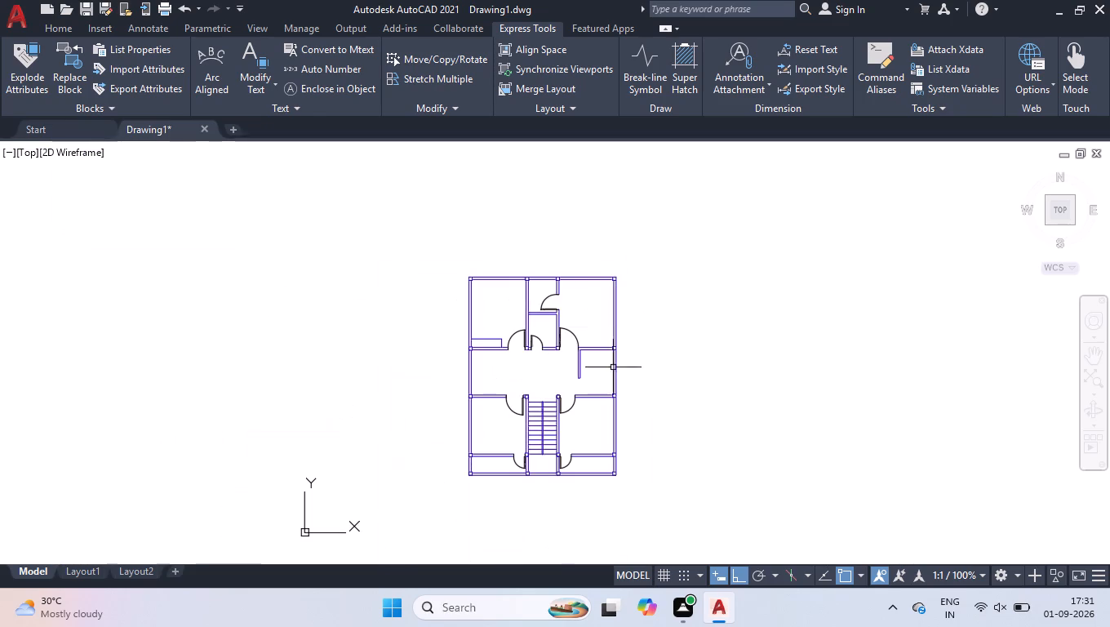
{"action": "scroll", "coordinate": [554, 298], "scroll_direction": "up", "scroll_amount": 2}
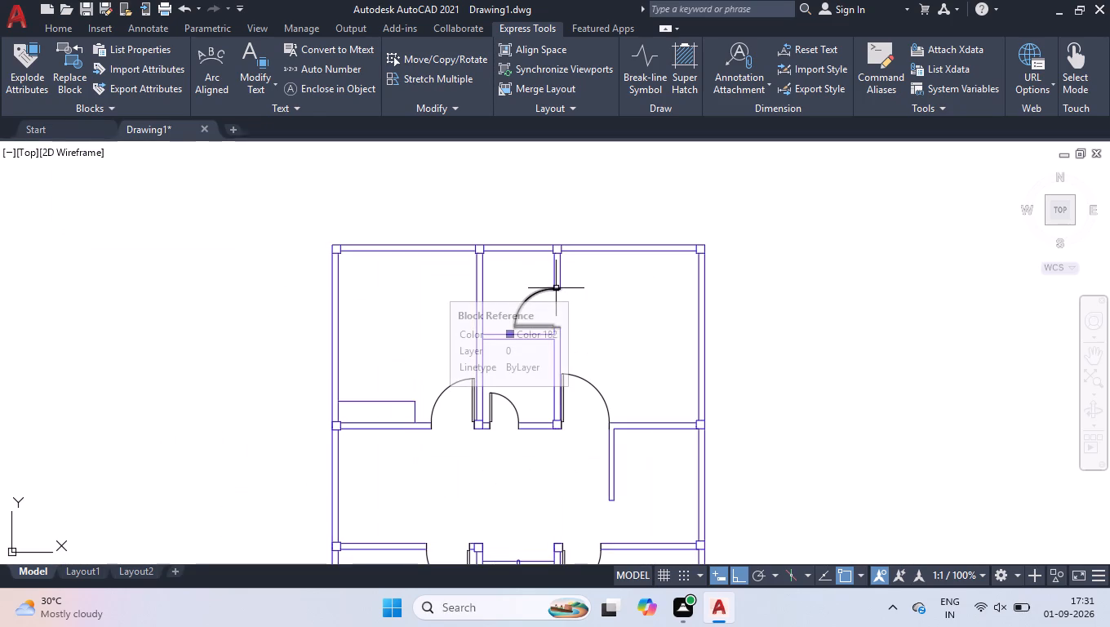
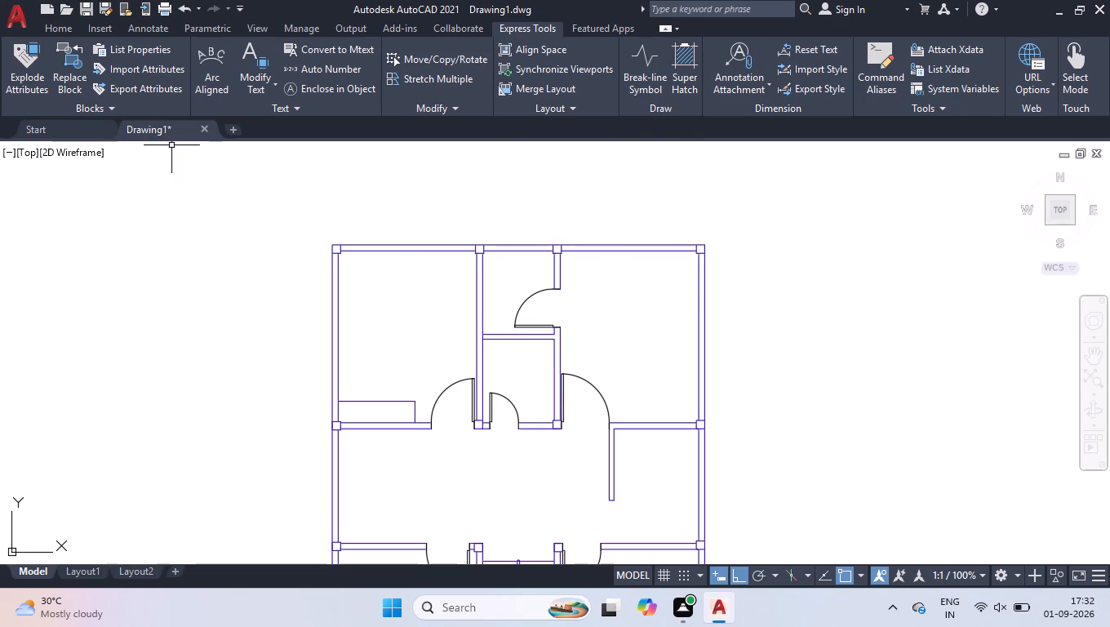
Maximize the drawing area, fit the whole plan in top view, and set up a SOLID hatch in colour 172.
{"action": "key", "text": "ctrl+0"}
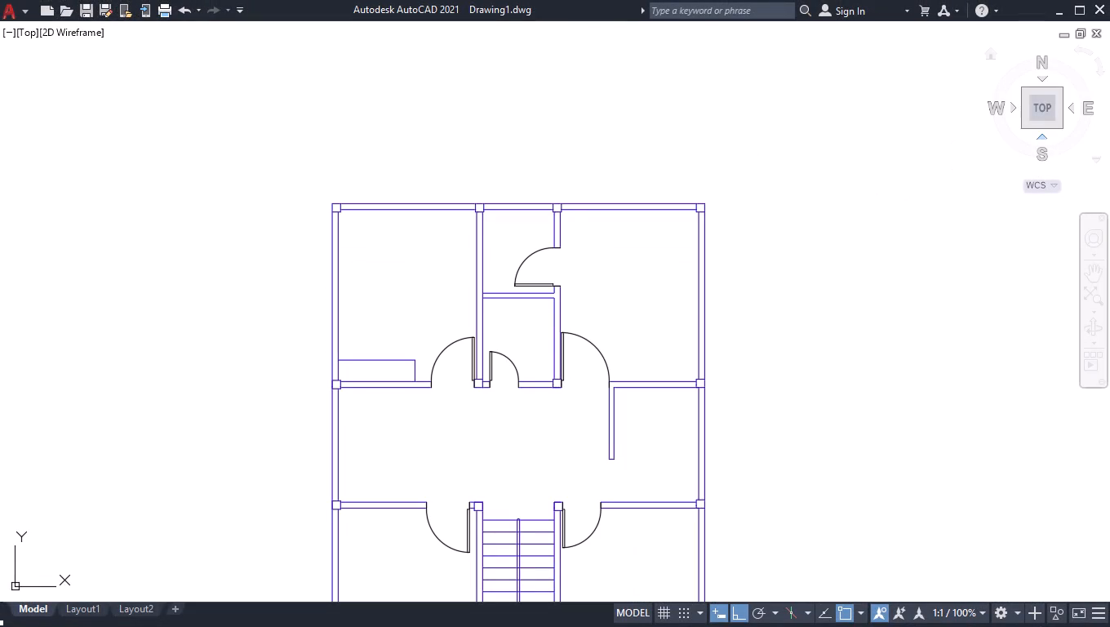
{"action": "left_click", "coordinate": [1038, 104]}
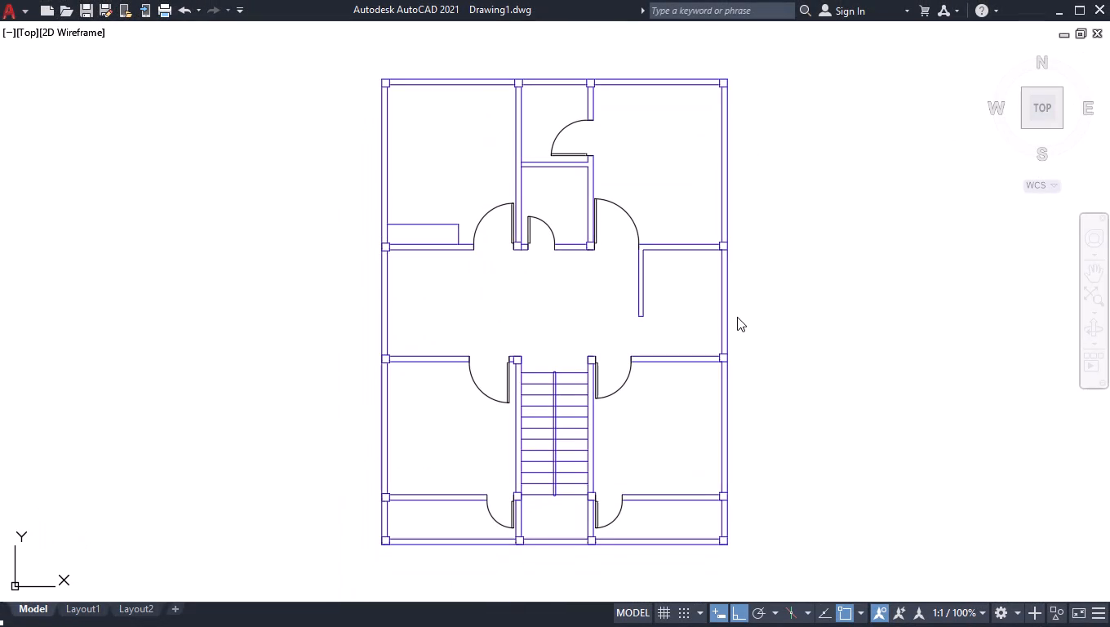
{"action": "key", "text": "h"}
{"action": "key", "text": "Return"}
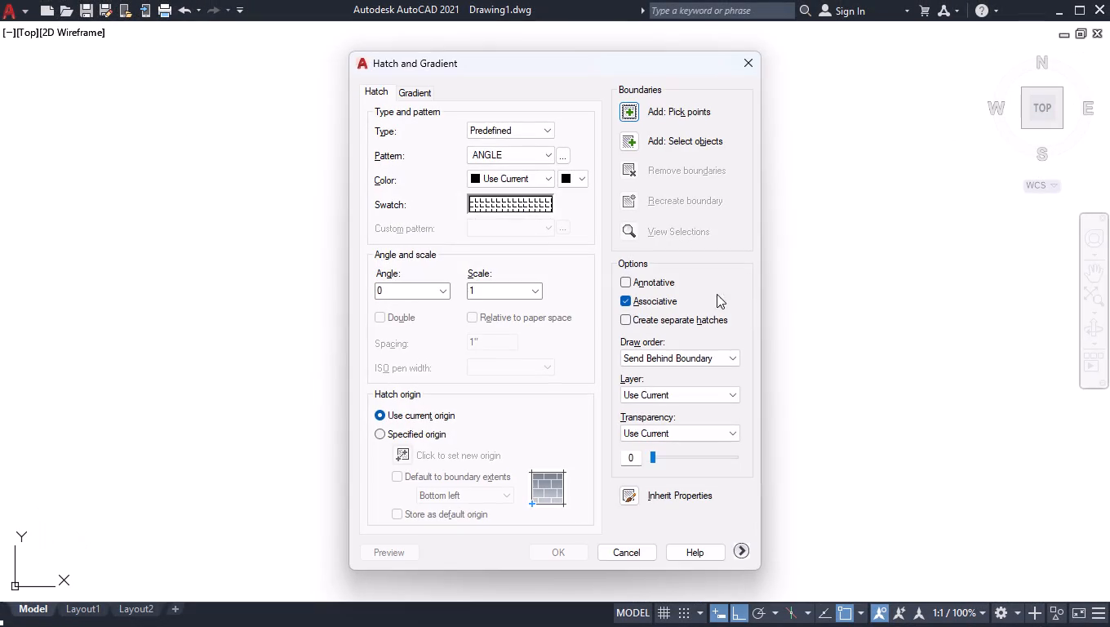
{"action": "left_click", "coordinate": [532, 207]}
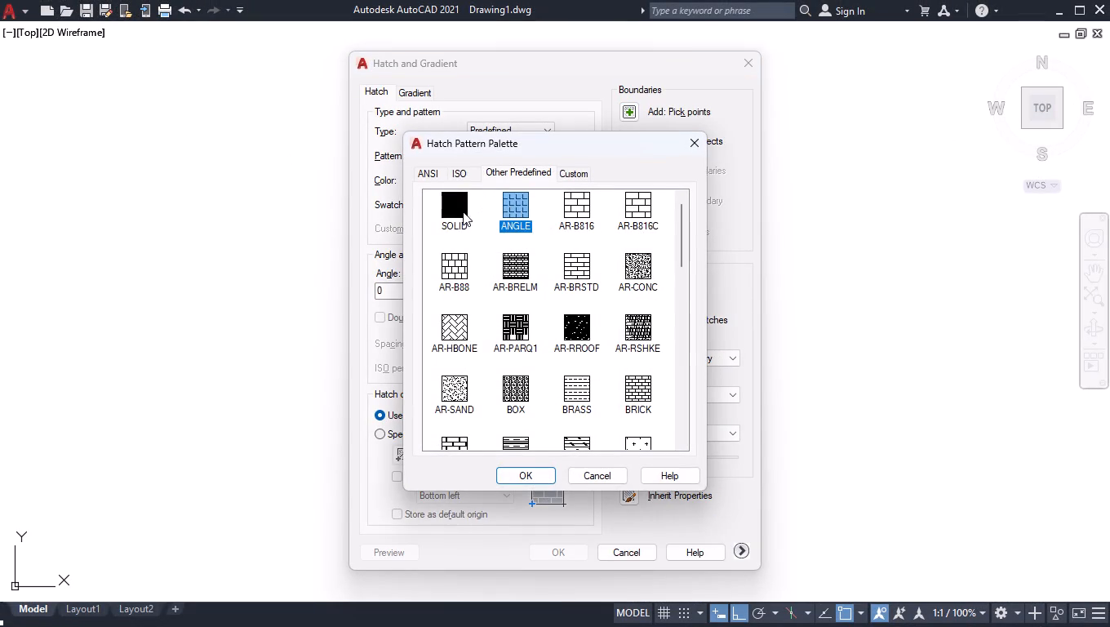
{"action": "left_click", "coordinate": [455, 211]}
{"action": "left_click", "coordinate": [512, 476]}
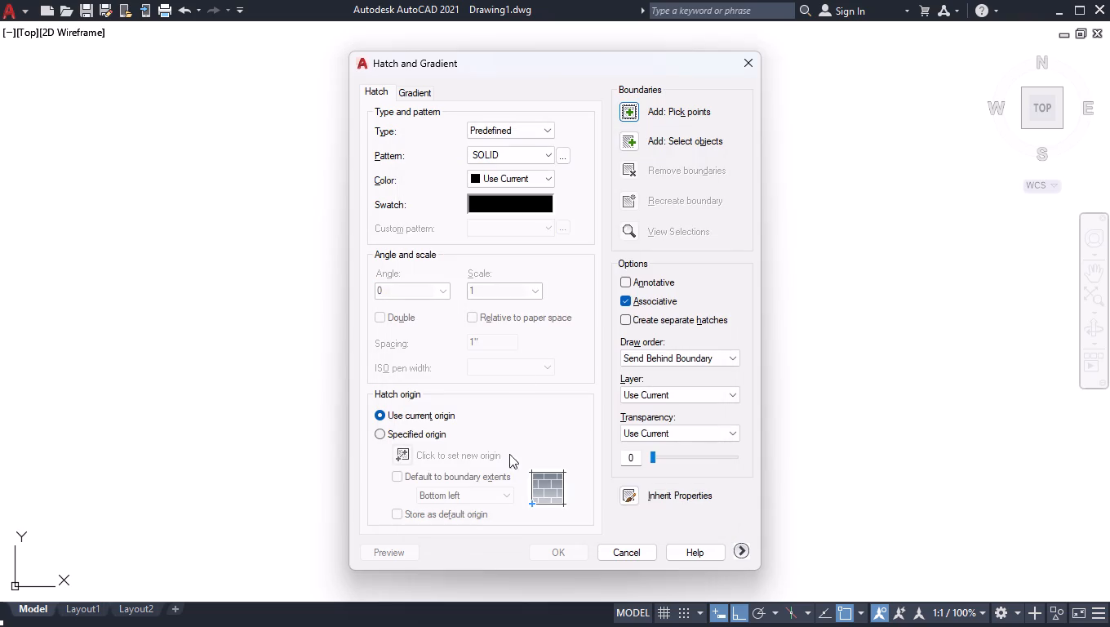
{"action": "left_click", "coordinate": [487, 176]}
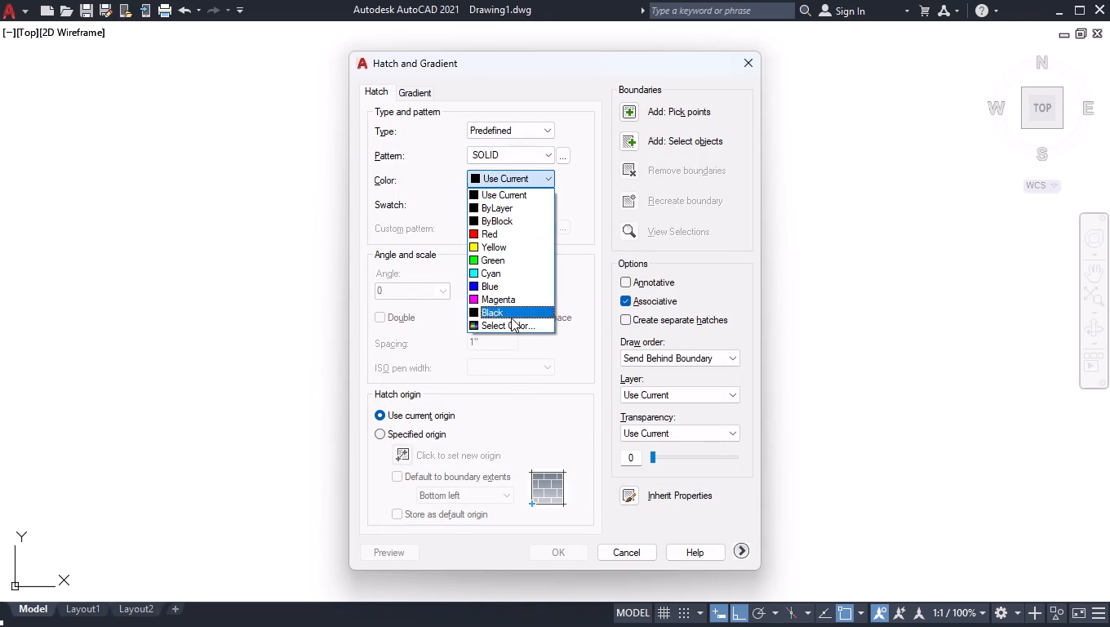
{"action": "left_click", "coordinate": [513, 323]}
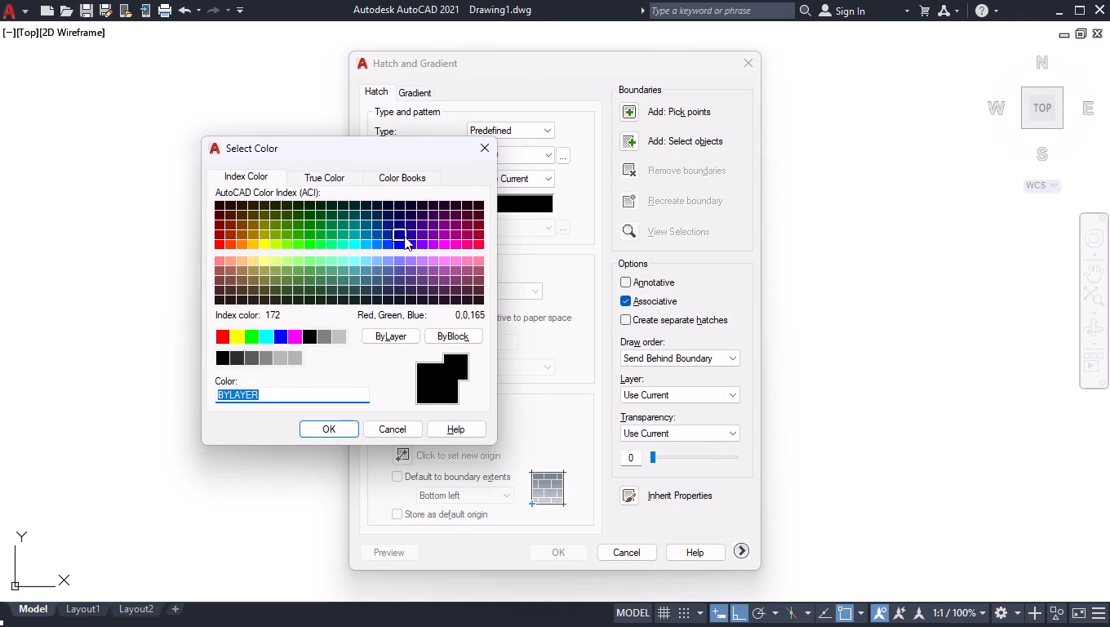
{"action": "left_click", "coordinate": [398, 233]}
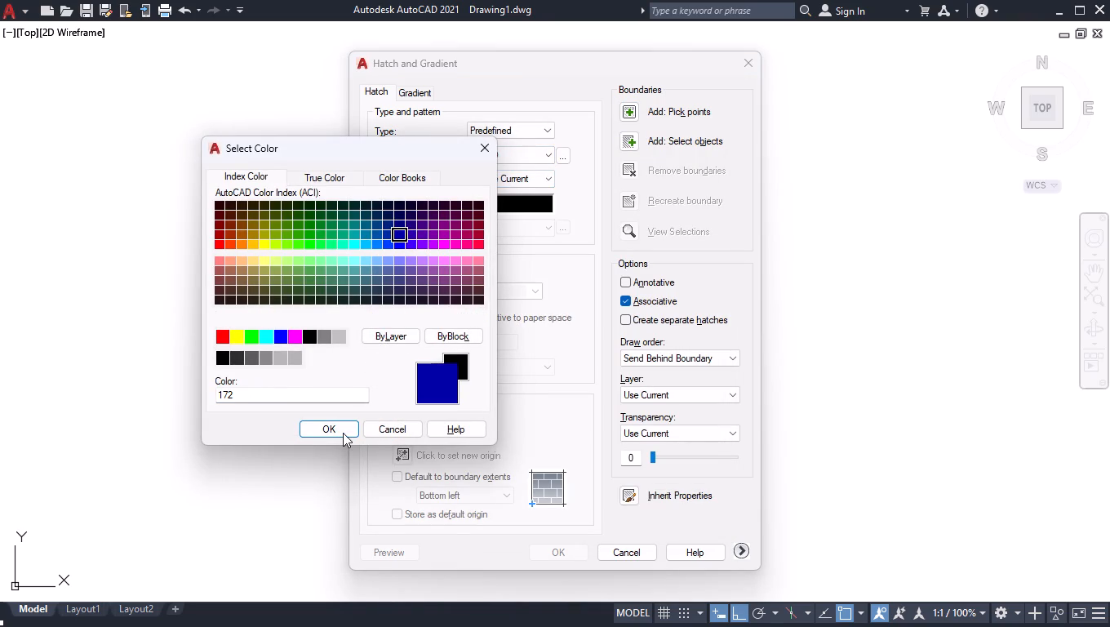
{"action": "left_click", "coordinate": [341, 430]}
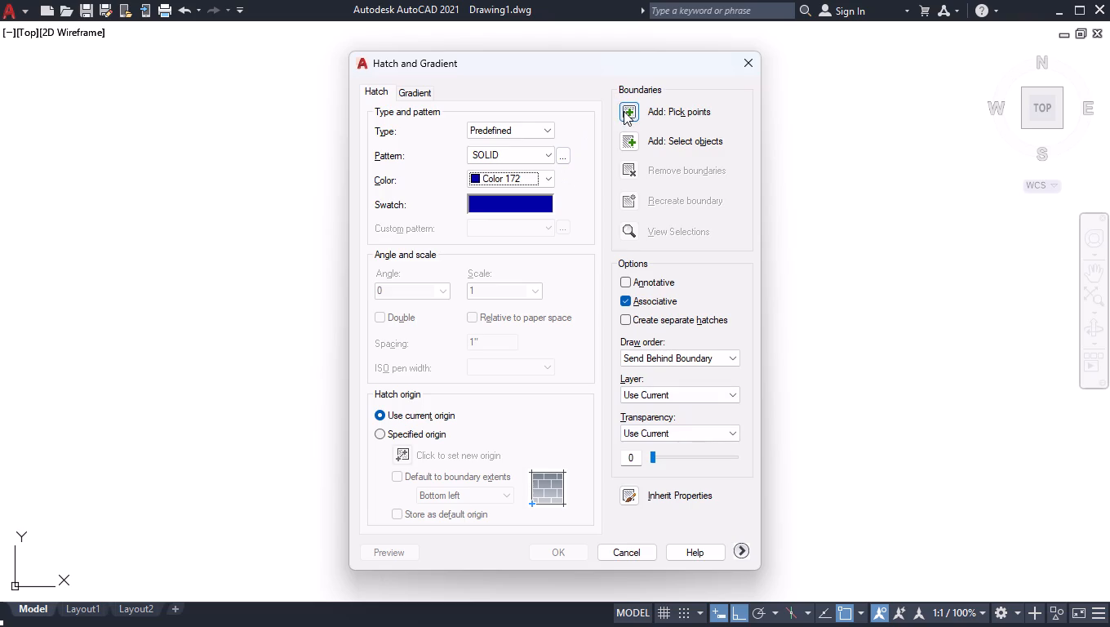
Pick the interiors of the four column squares along the plan's top exterior wall as hatch areas.
{"action": "left_click", "coordinate": [624, 111]}
{"action": "scroll", "coordinate": [382, 78], "scroll_direction": "up", "scroll_amount": 3}
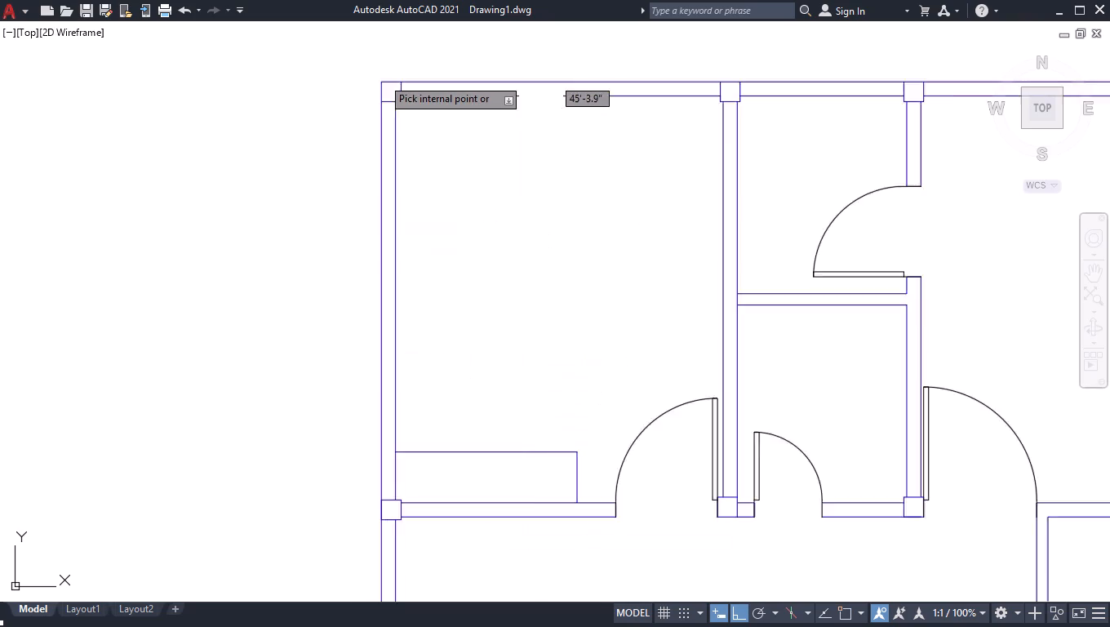
{"action": "left_click", "coordinate": [396, 104]}
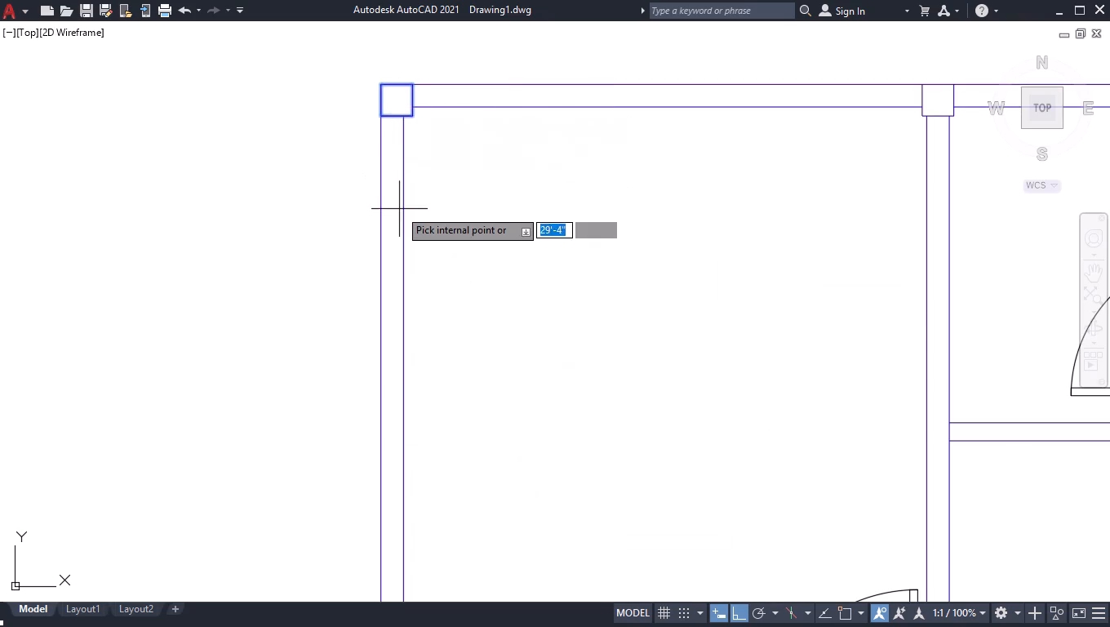
{"action": "scroll", "coordinate": [400, 208], "scroll_direction": "down", "scroll_amount": 2}
{"action": "scroll", "coordinate": [717, 203], "scroll_direction": "down", "scroll_amount": 1}
{"action": "scroll", "coordinate": [857, 154], "scroll_direction": "up", "scroll_amount": 2}
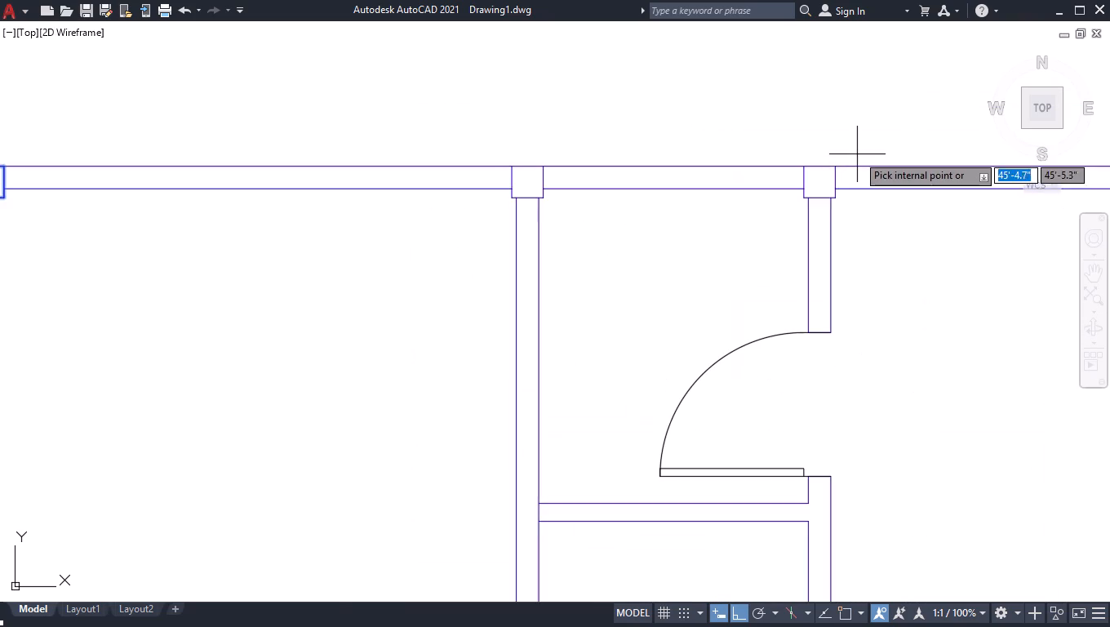
{"action": "scroll", "coordinate": [815, 185], "scroll_direction": "up", "scroll_amount": 1}
{"action": "left_click", "coordinate": [815, 185]}
{"action": "left_click", "coordinate": [353, 174]}
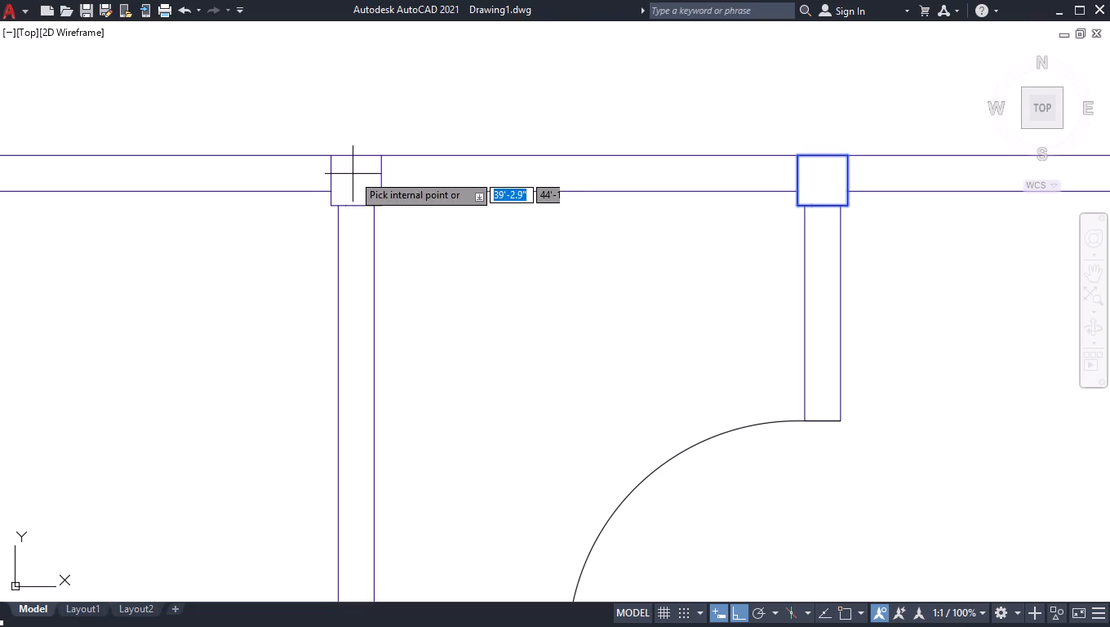
{"action": "scroll", "coordinate": [402, 183], "scroll_direction": "down", "scroll_amount": 4}
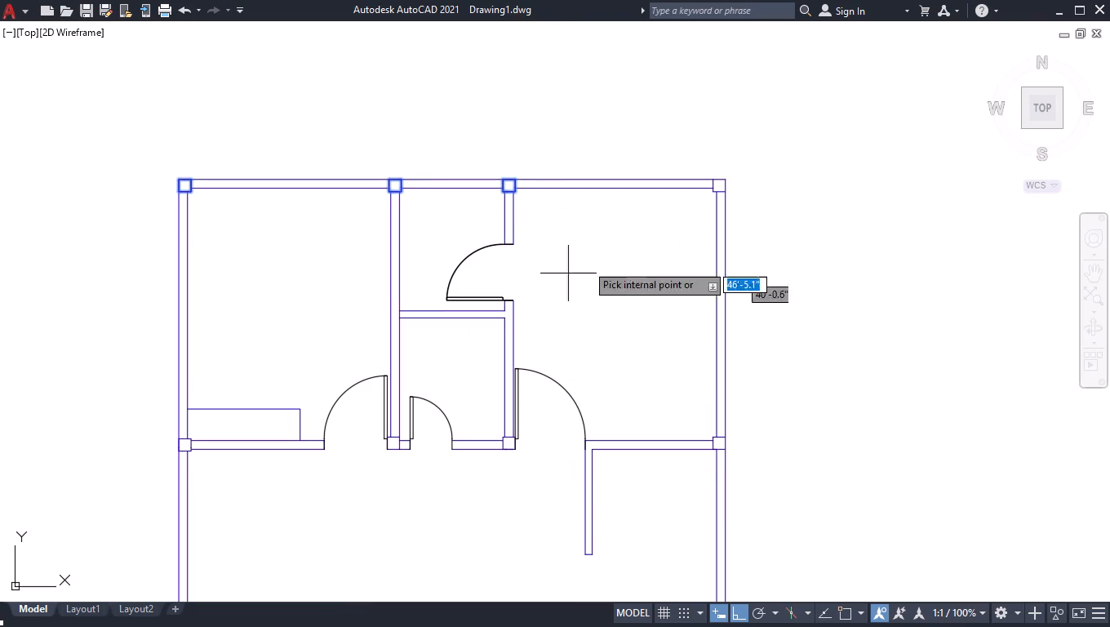
{"action": "scroll", "coordinate": [713, 180], "scroll_direction": "up", "scroll_amount": 4}
{"action": "left_click", "coordinate": [757, 218]}
Add the four columns along the second wall line, below the upper rooms, to the hatch areas.
{"action": "scroll", "coordinate": [724, 203], "scroll_direction": "down", "scroll_amount": 4}
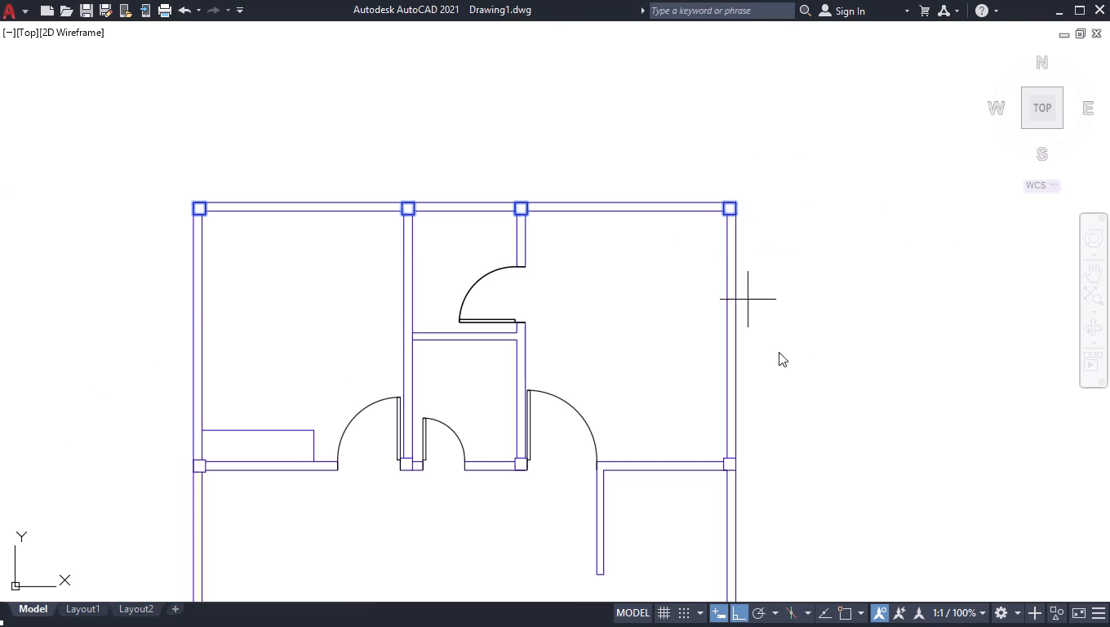
{"action": "scroll", "coordinate": [726, 471], "scroll_direction": "up", "scroll_amount": 3}
{"action": "left_click", "coordinate": [739, 474]}
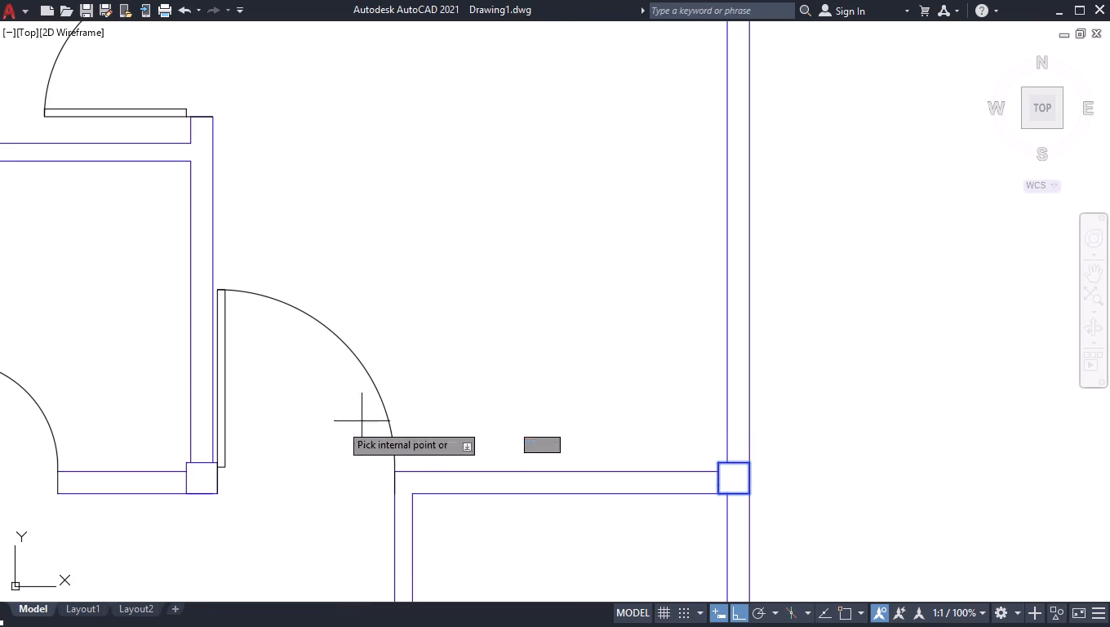
{"action": "left_click", "coordinate": [201, 477]}
{"action": "scroll", "coordinate": [466, 348], "scroll_direction": "down", "scroll_amount": 2}
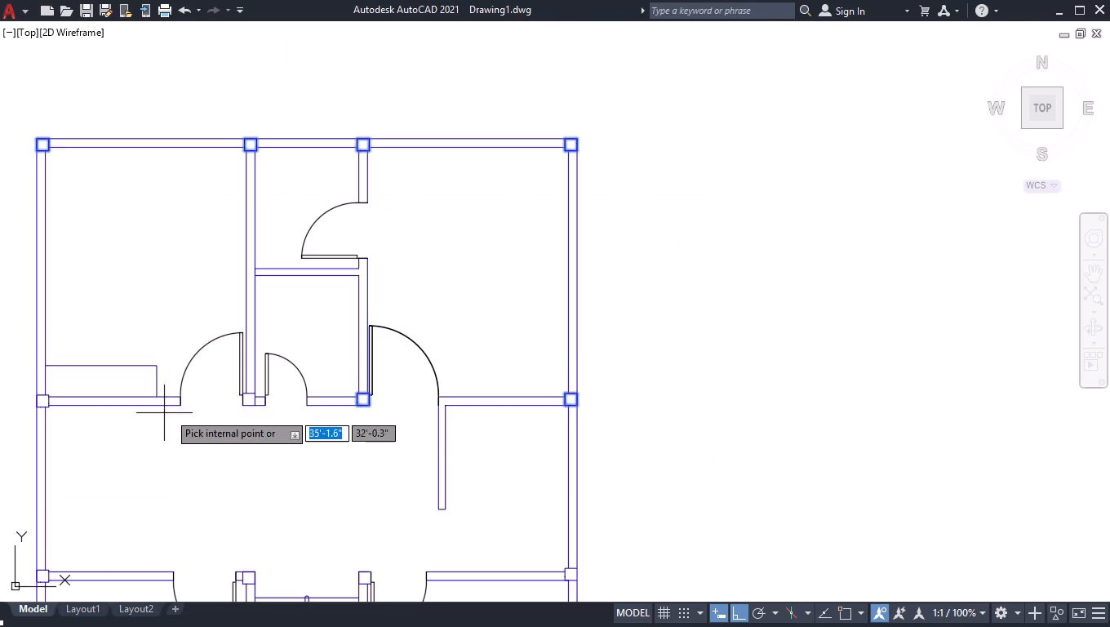
{"action": "scroll", "coordinate": [182, 408], "scroll_direction": "up", "scroll_amount": 3}
{"action": "left_click", "coordinate": [456, 387]}
{"action": "scroll", "coordinate": [465, 377], "scroll_direction": "down", "scroll_amount": 2}
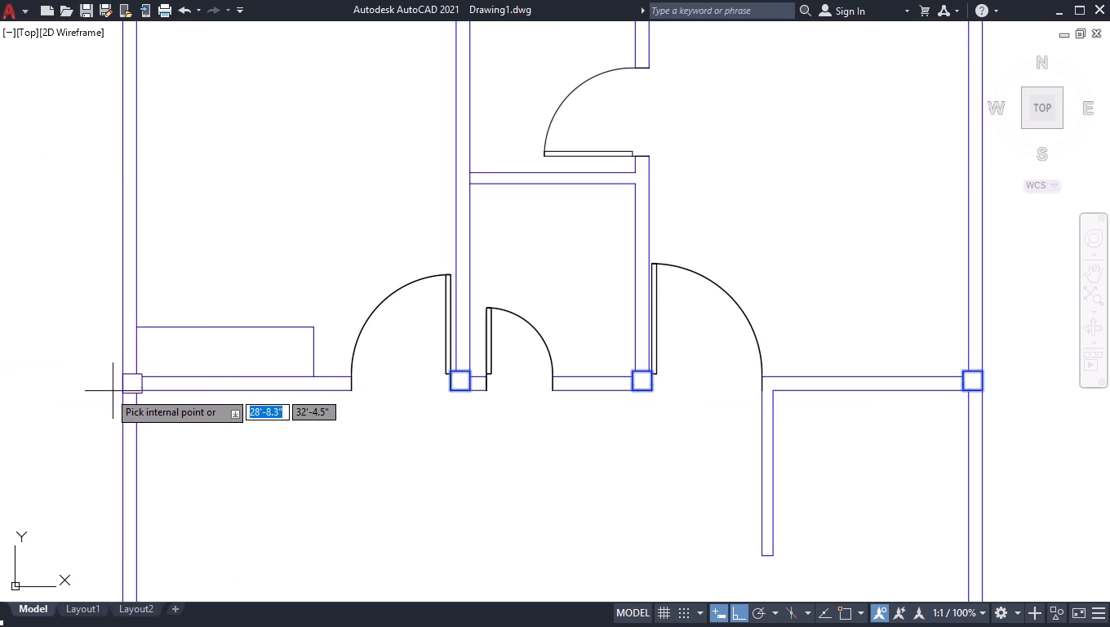
{"action": "left_click", "coordinate": [133, 386]}
Add the four columns along the third wall line, level with the staircase's upper end, to the hatch areas.
{"action": "scroll", "coordinate": [451, 250], "scroll_direction": "down", "scroll_amount": 2}
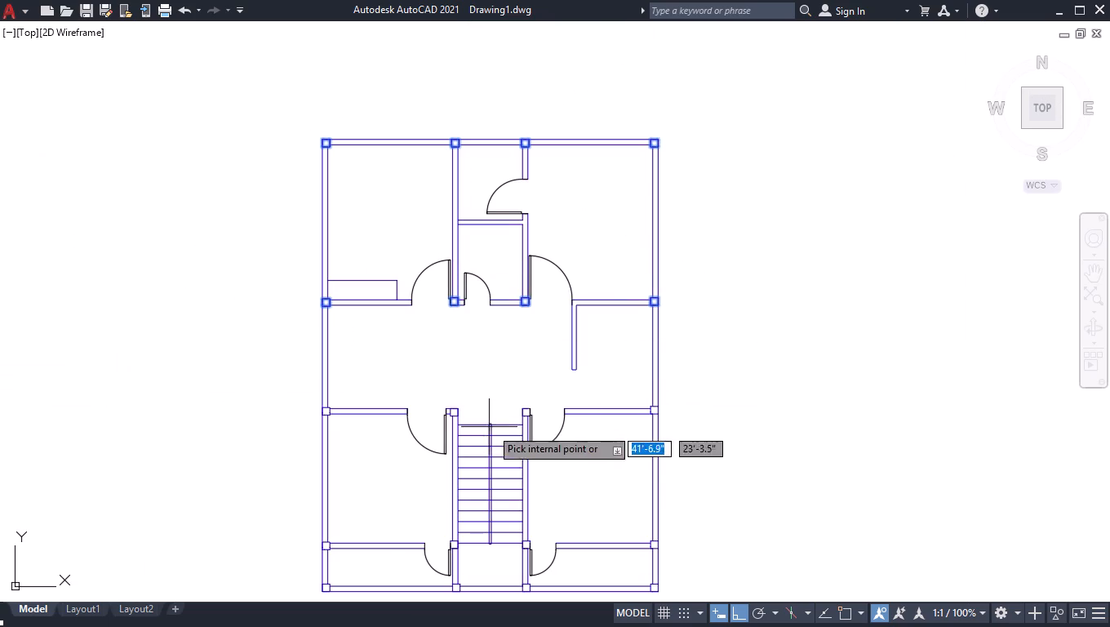
{"action": "scroll", "coordinate": [570, 451], "scroll_direction": "up", "scroll_amount": 2}
{"action": "left_click", "coordinate": [459, 357]}
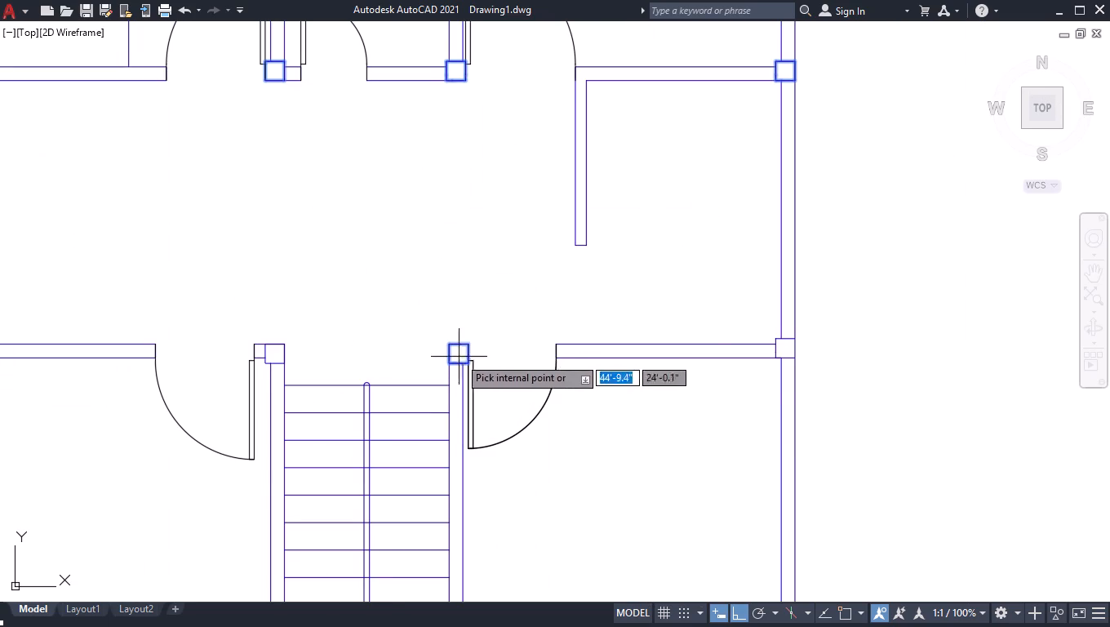
{"action": "left_click", "coordinate": [792, 349]}
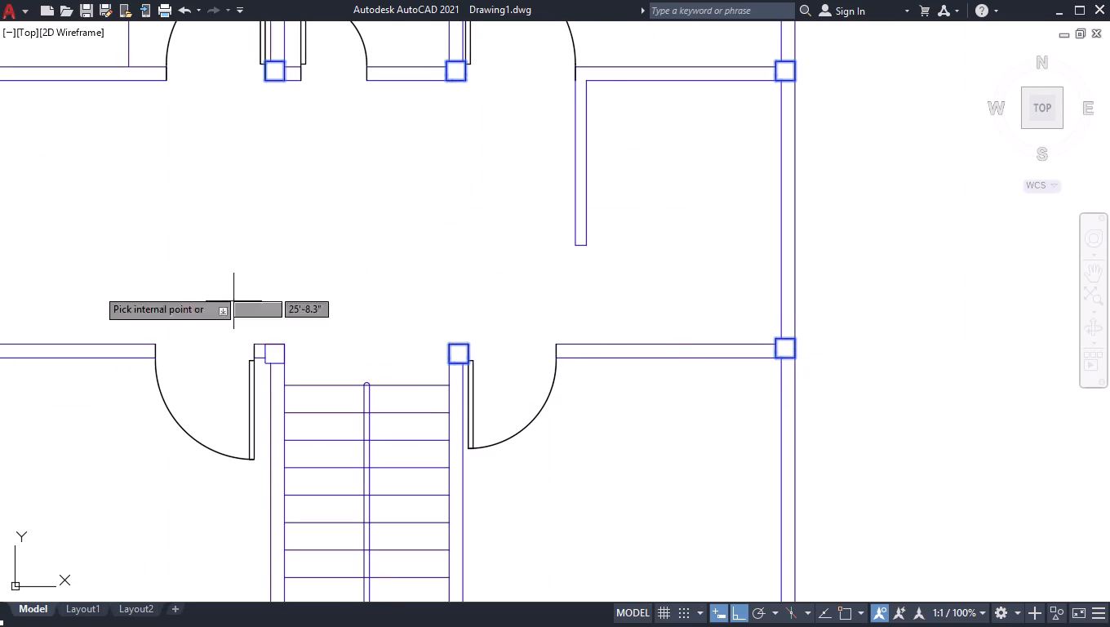
{"action": "left_click", "coordinate": [281, 354]}
{"action": "scroll", "coordinate": [383, 313], "scroll_direction": "down", "scroll_amount": 2}
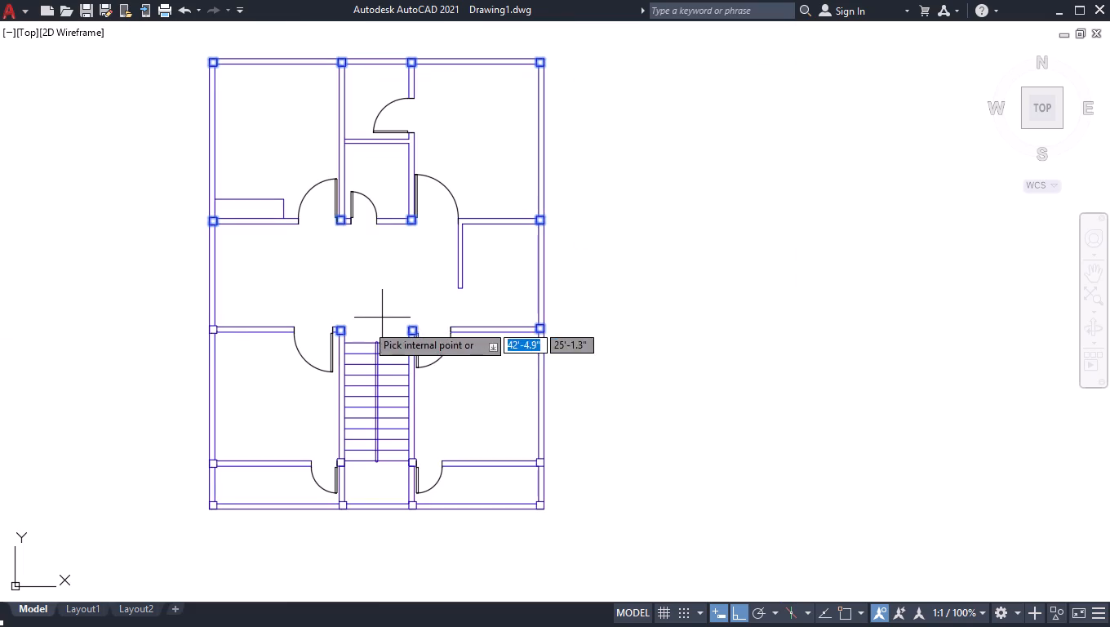
{"action": "scroll", "coordinate": [193, 326], "scroll_direction": "up", "scroll_amount": 3}
{"action": "scroll", "coordinate": [269, 345], "scroll_direction": "up", "scroll_amount": 4}
{"action": "left_click", "coordinate": [280, 352]}
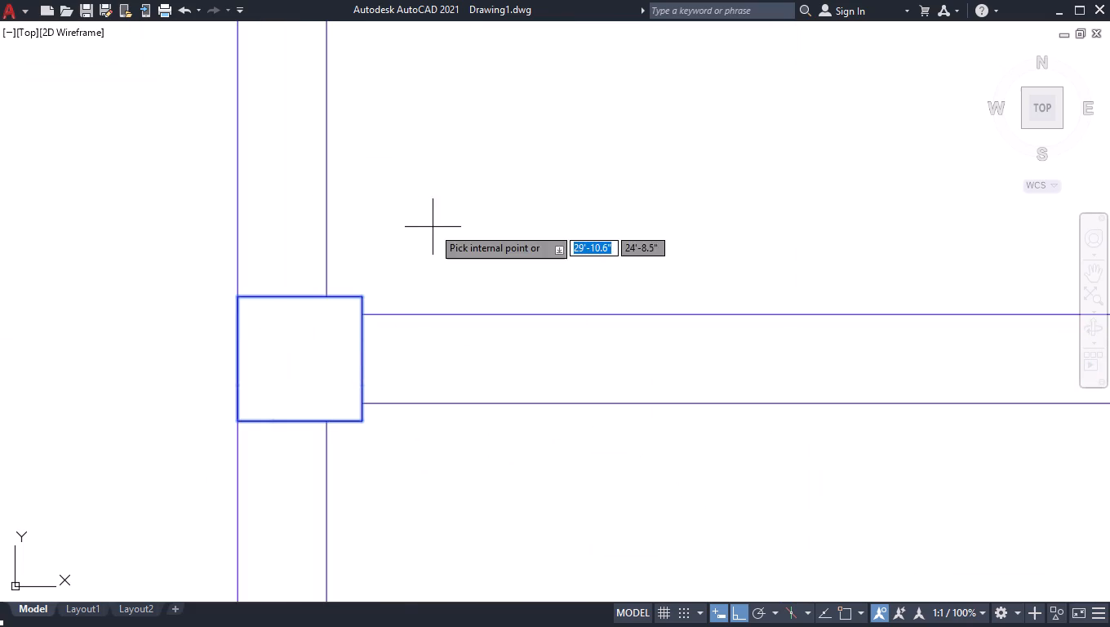
Add the four columns around the lower-left strip room, left of the staircase, to the hatch areas.
{"action": "scroll", "coordinate": [433, 222], "scroll_direction": "down", "scroll_amount": 5}
{"action": "scroll", "coordinate": [418, 542], "scroll_direction": "up", "scroll_amount": 2}
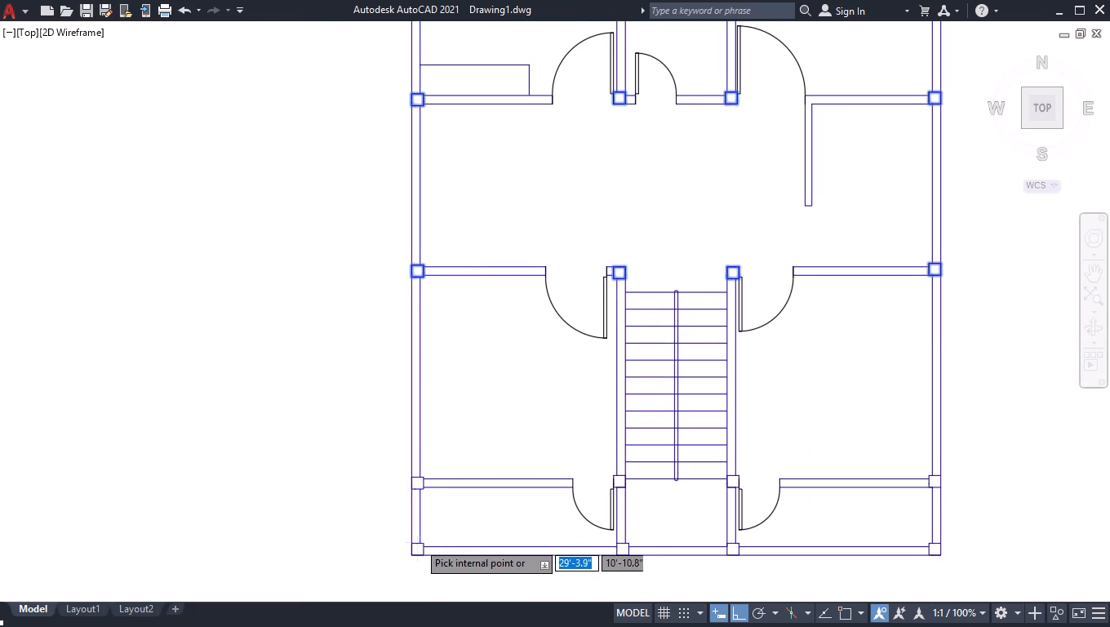
{"action": "scroll", "coordinate": [417, 580], "scroll_direction": "up", "scroll_amount": 4}
{"action": "left_click", "coordinate": [400, 518]}
{"action": "scroll", "coordinate": [464, 385], "scroll_direction": "down", "scroll_amount": 3}
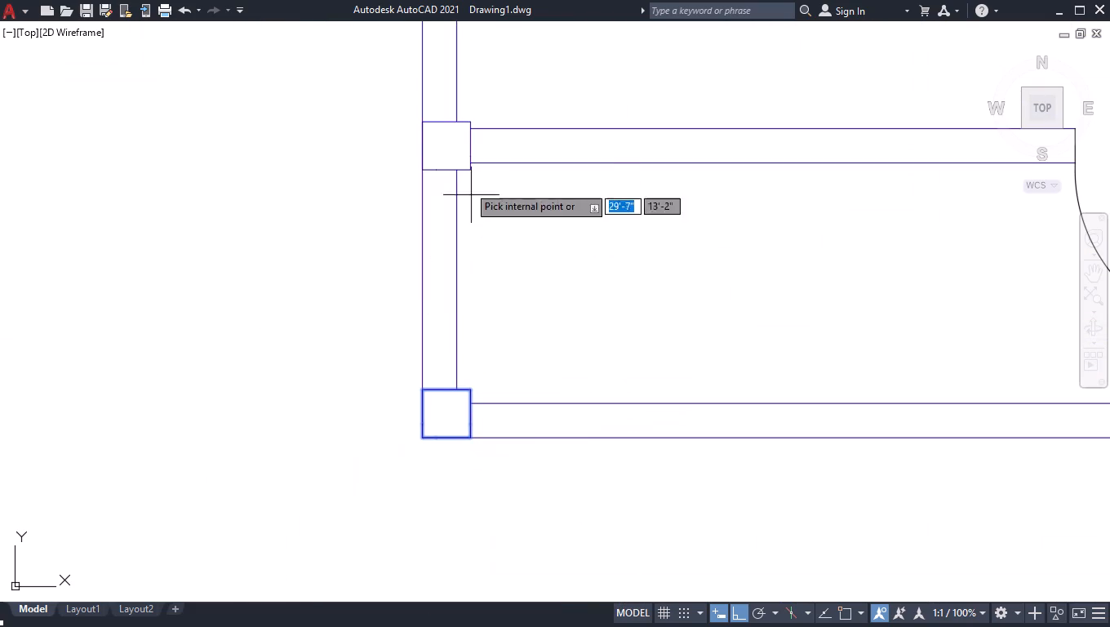
{"action": "left_click", "coordinate": [441, 140]}
{"action": "scroll", "coordinate": [437, 253], "scroll_direction": "down", "scroll_amount": 1}
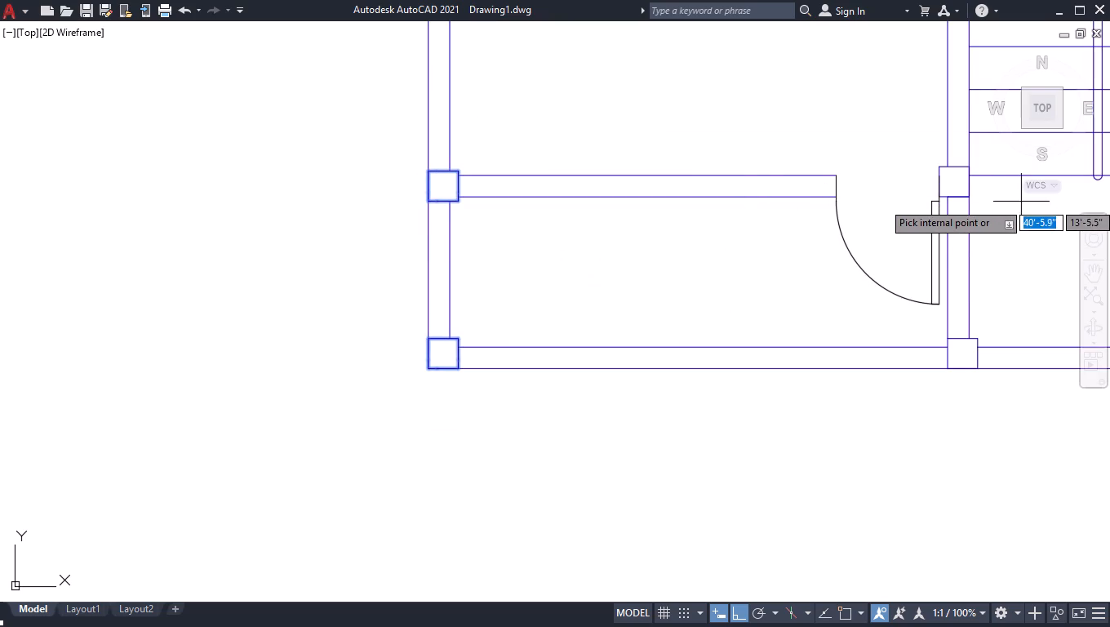
{"action": "scroll", "coordinate": [1019, 195], "scroll_direction": "up", "scroll_amount": 2}
{"action": "left_click", "coordinate": [846, 164]}
{"action": "scroll", "coordinate": [828, 185], "scroll_direction": "down", "scroll_amount": 2}
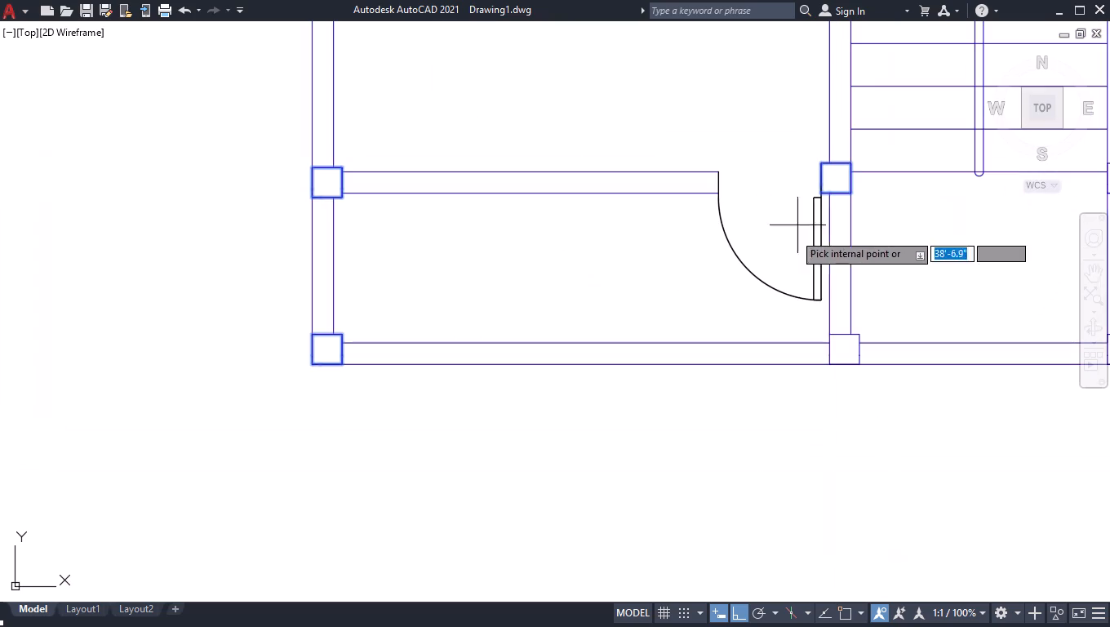
{"action": "scroll", "coordinate": [888, 360], "scroll_direction": "up", "scroll_amount": 2}
{"action": "left_click", "coordinate": [748, 340]}
Add the four columns around the lower-right strip room and apply the solid hatch to all picked columns.
{"action": "scroll", "coordinate": [739, 347], "scroll_direction": "down", "scroll_amount": 3}
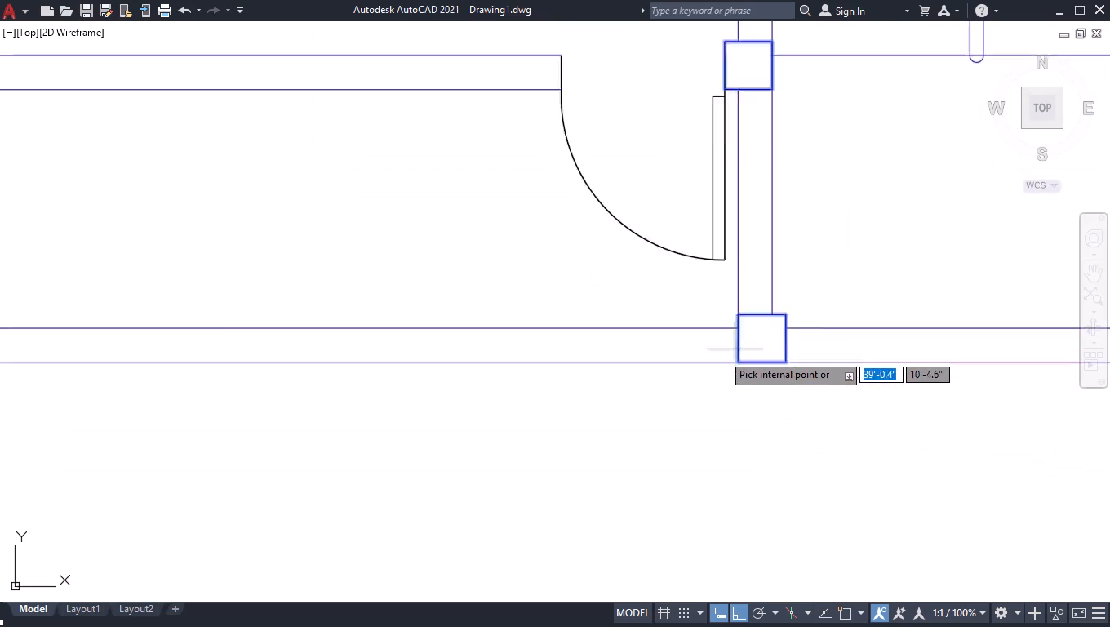
{"action": "scroll", "coordinate": [682, 366], "scroll_direction": "down", "scroll_amount": 1}
{"action": "scroll", "coordinate": [849, 356], "scroll_direction": "up", "scroll_amount": 4}
{"action": "left_click", "coordinate": [721, 370]}
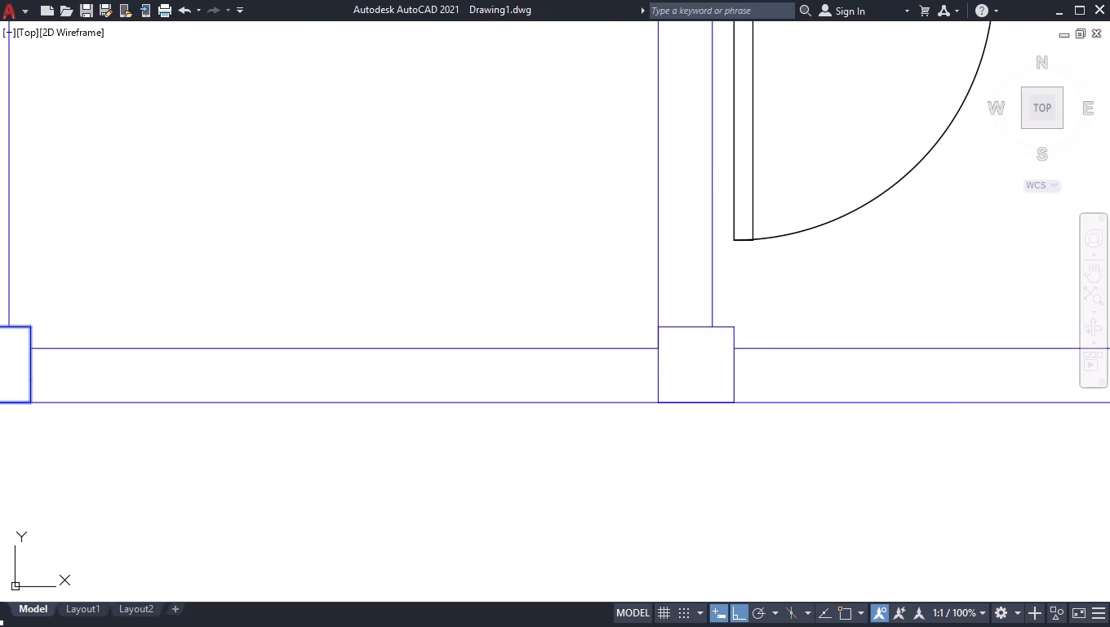
{"action": "scroll", "coordinate": [719, 345], "scroll_direction": "down", "scroll_amount": 2}
{"action": "scroll", "coordinate": [724, 148], "scroll_direction": "up", "scroll_amount": 2}
{"action": "left_click", "coordinate": [676, 252]}
{"action": "scroll", "coordinate": [678, 245], "scroll_direction": "down", "scroll_amount": 2}
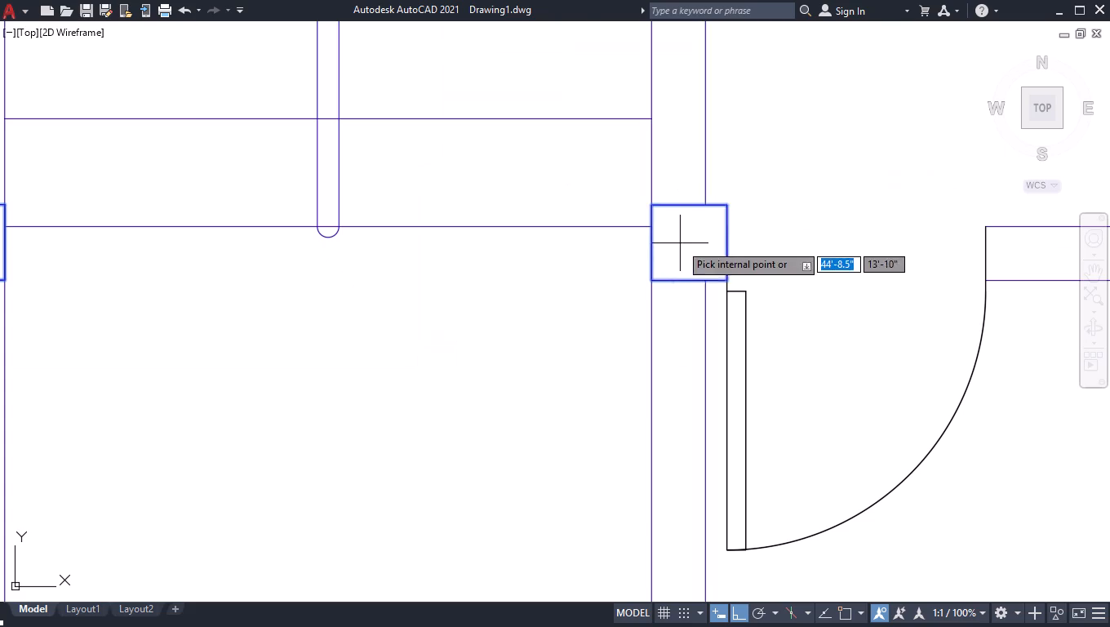
{"action": "scroll", "coordinate": [677, 249], "scroll_direction": "down", "scroll_amount": 1}
{"action": "scroll", "coordinate": [1032, 251], "scroll_direction": "up", "scroll_amount": 3}
{"action": "left_click", "coordinate": [878, 252]}
{"action": "scroll", "coordinate": [868, 245], "scroll_direction": "down", "scroll_amount": 2}
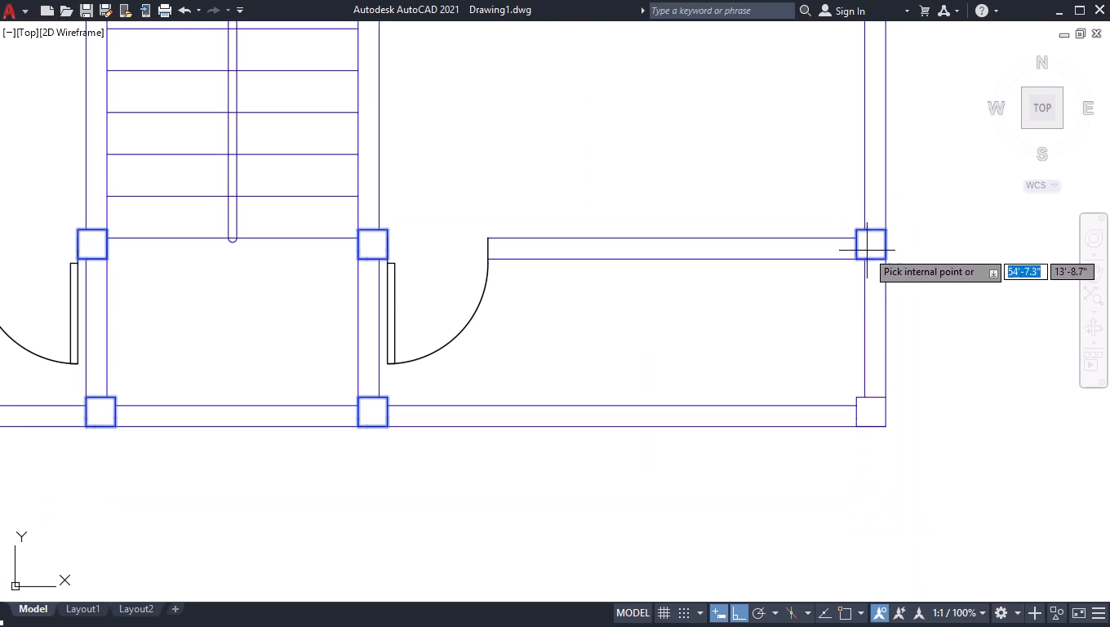
{"action": "left_click", "coordinate": [877, 417]}
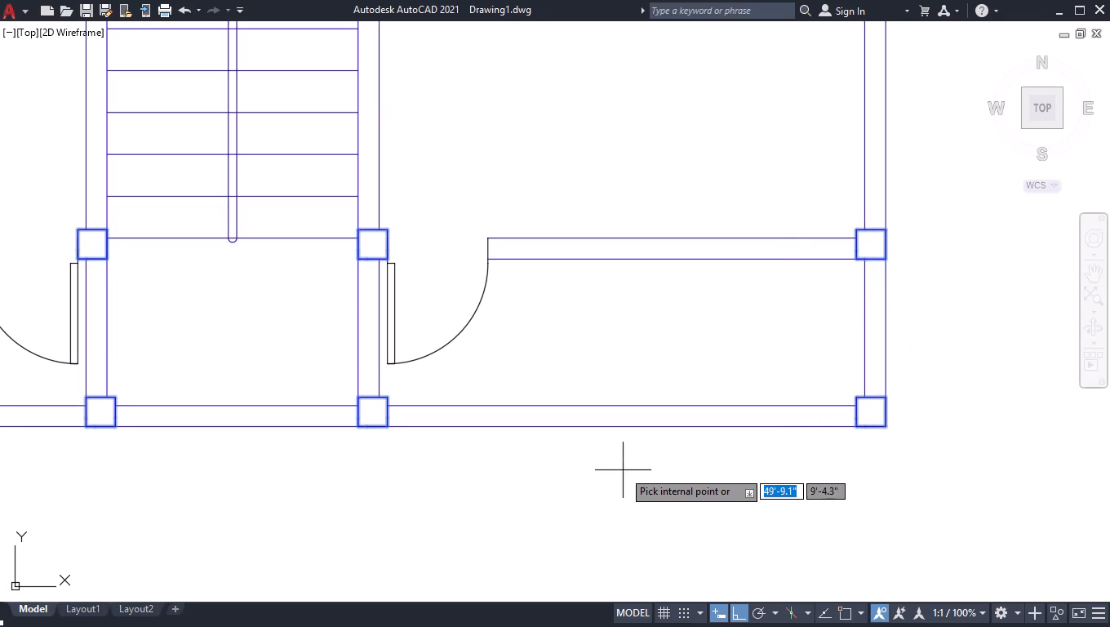
{"action": "key", "text": "Return"}
{"action": "key", "text": "Return"}
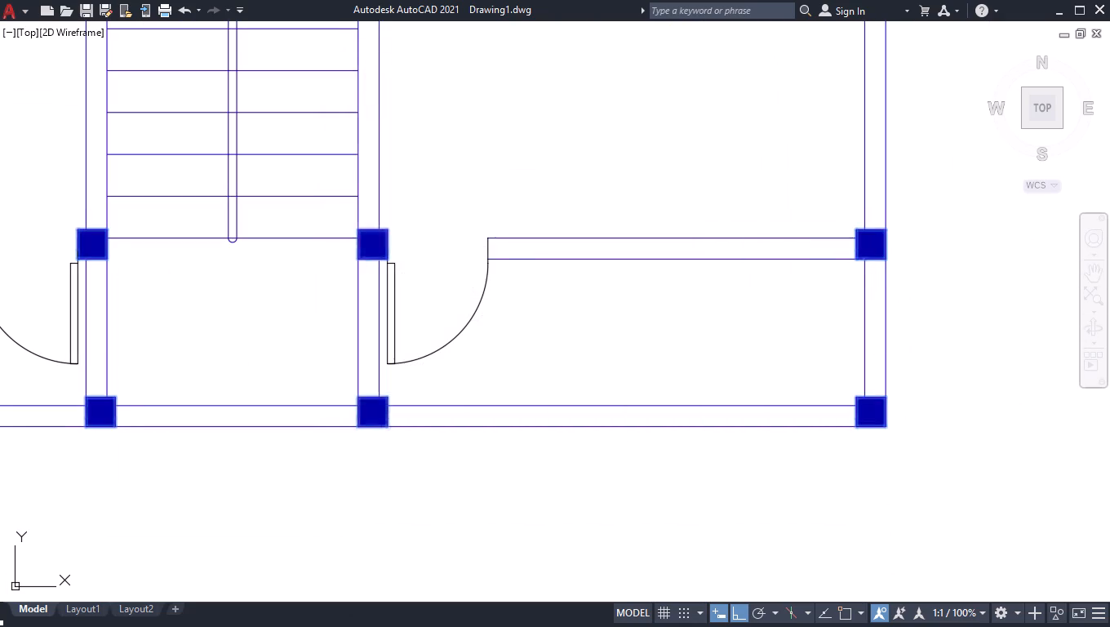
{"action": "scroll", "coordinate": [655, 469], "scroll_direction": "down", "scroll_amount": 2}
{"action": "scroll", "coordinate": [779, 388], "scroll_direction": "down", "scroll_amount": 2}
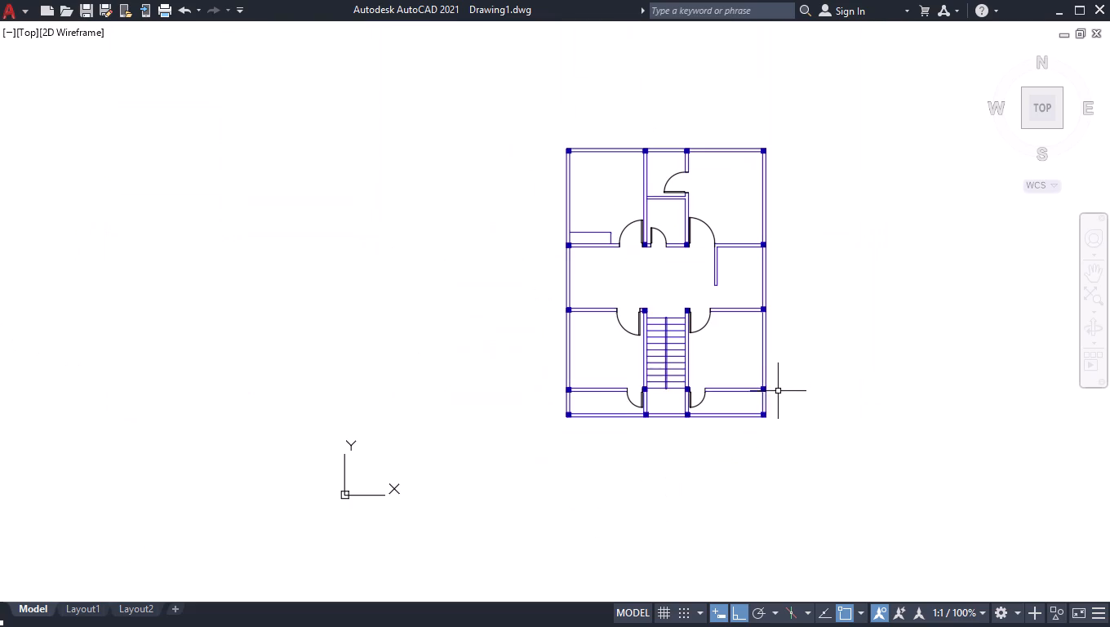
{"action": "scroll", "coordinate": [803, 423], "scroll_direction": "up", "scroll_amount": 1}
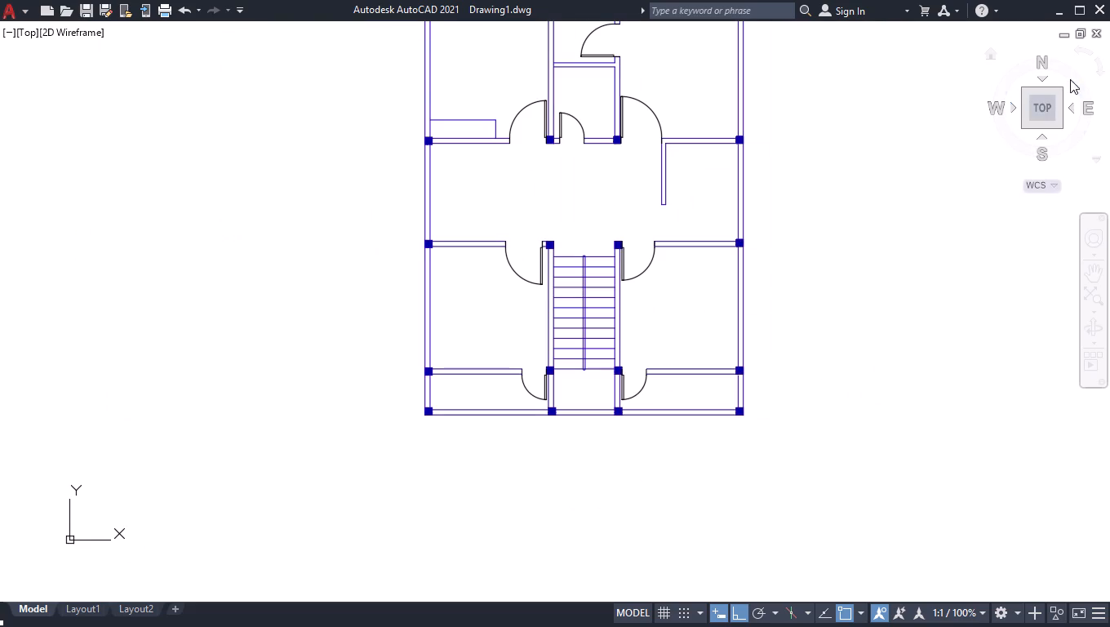
Add a horizontal linear dimension for the inside width of the upper-left room, just below its top wall.
{"action": "left_click", "coordinate": [1042, 116]}
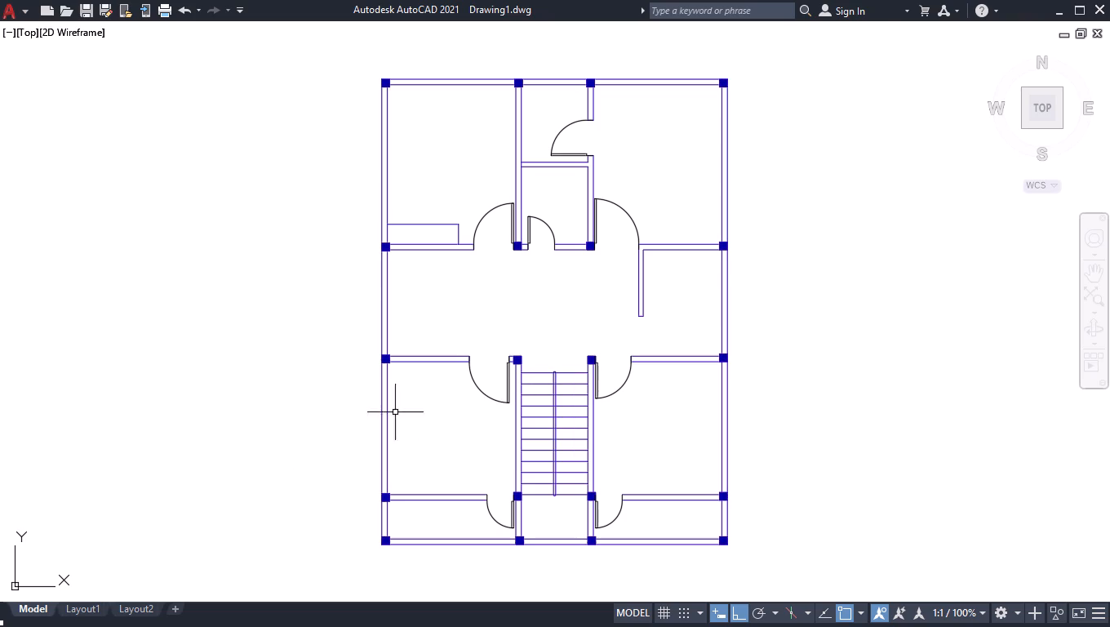
{"action": "type", "text": "dk"}
{"action": "key", "text": "BackSpace"}
{"action": "type", "text": "li"}
{"action": "key", "text": "Return"}
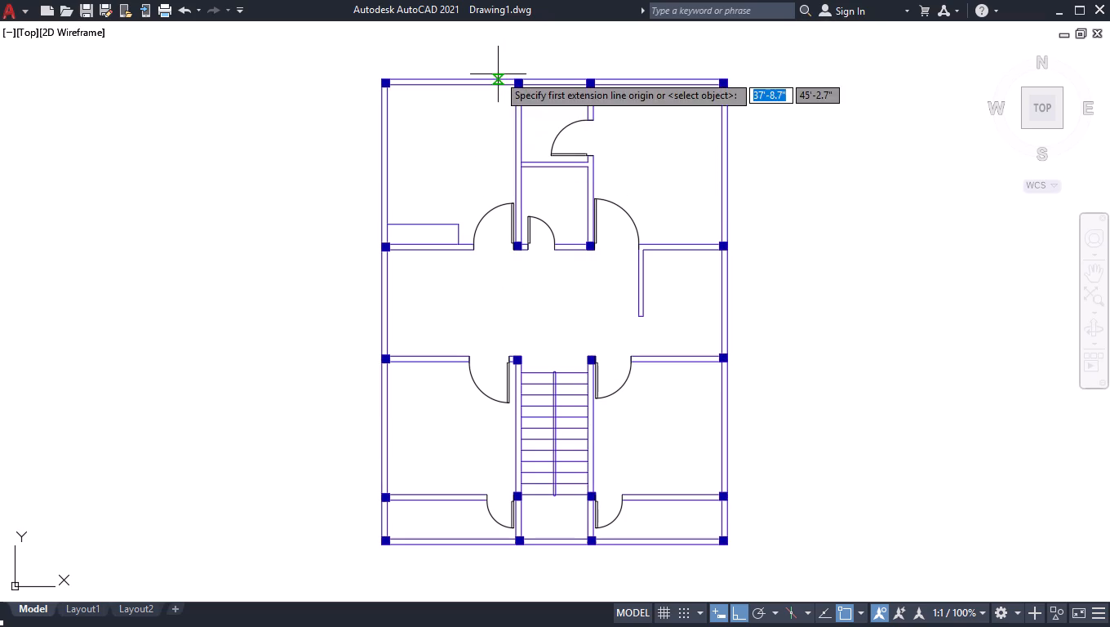
{"action": "scroll", "coordinate": [490, 82], "scroll_direction": "up", "scroll_amount": 2}
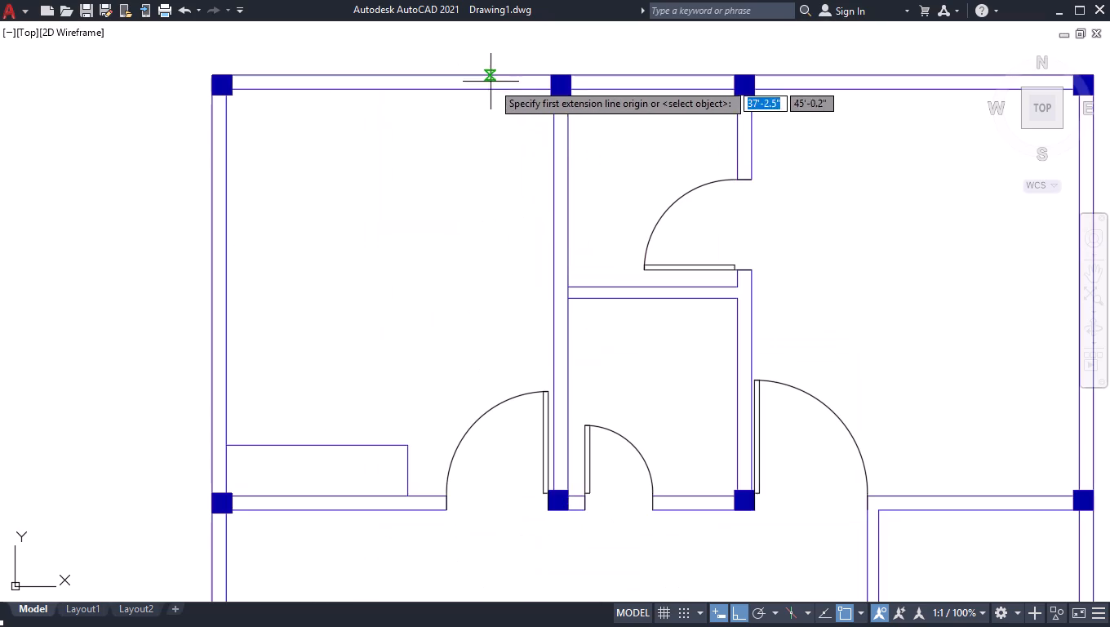
{"action": "scroll", "coordinate": [551, 102], "scroll_direction": "up", "scroll_amount": 1}
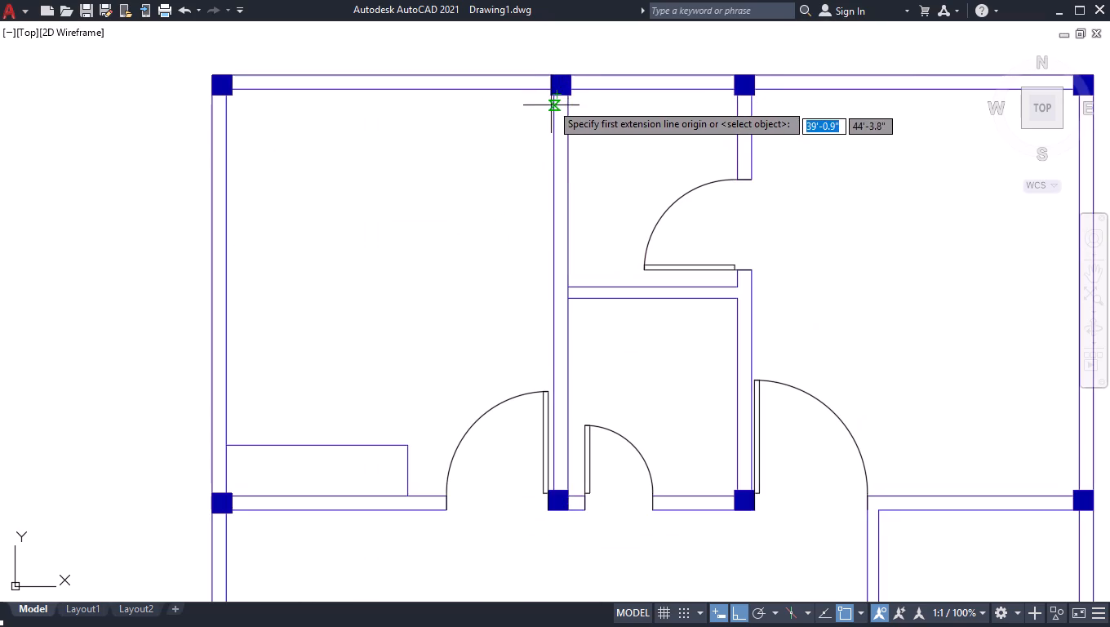
{"action": "scroll", "coordinate": [551, 102], "scroll_direction": "up", "scroll_amount": 2}
{"action": "left_click", "coordinate": [556, 73]}
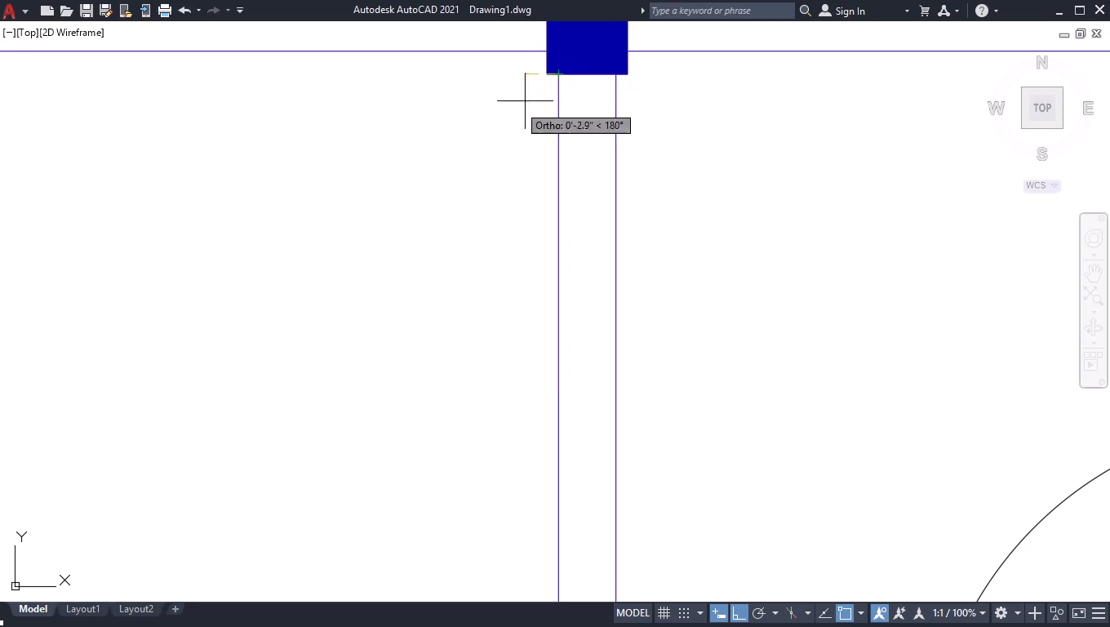
{"action": "scroll", "coordinate": [455, 118], "scroll_direction": "down", "scroll_amount": 4}
{"action": "scroll", "coordinate": [238, 128], "scroll_direction": "up", "scroll_amount": 3}
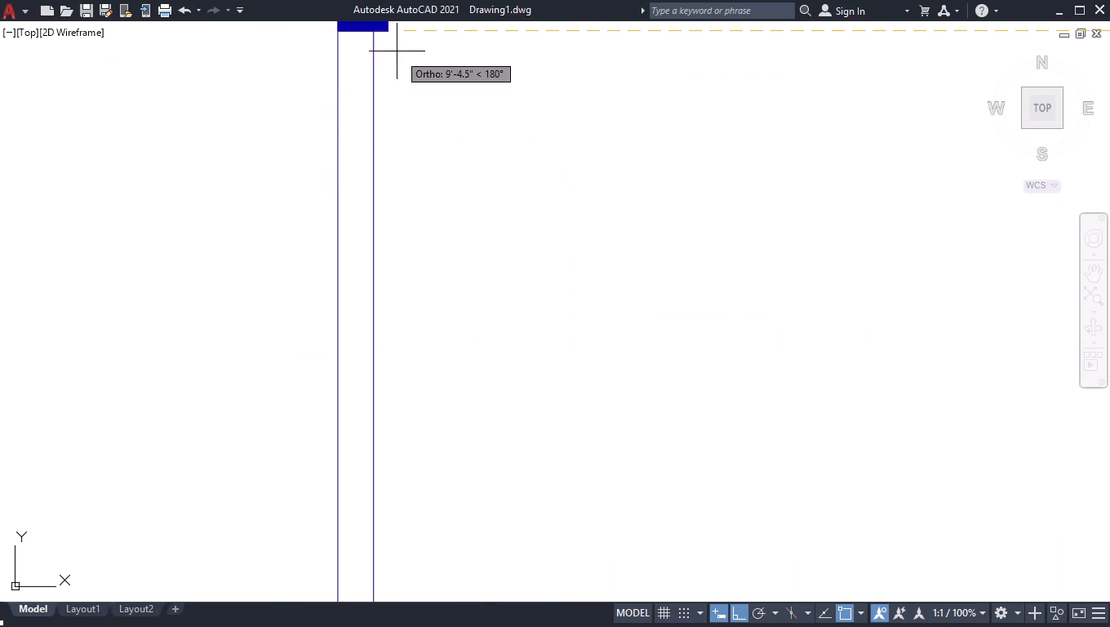
{"action": "left_click", "coordinate": [374, 33]}
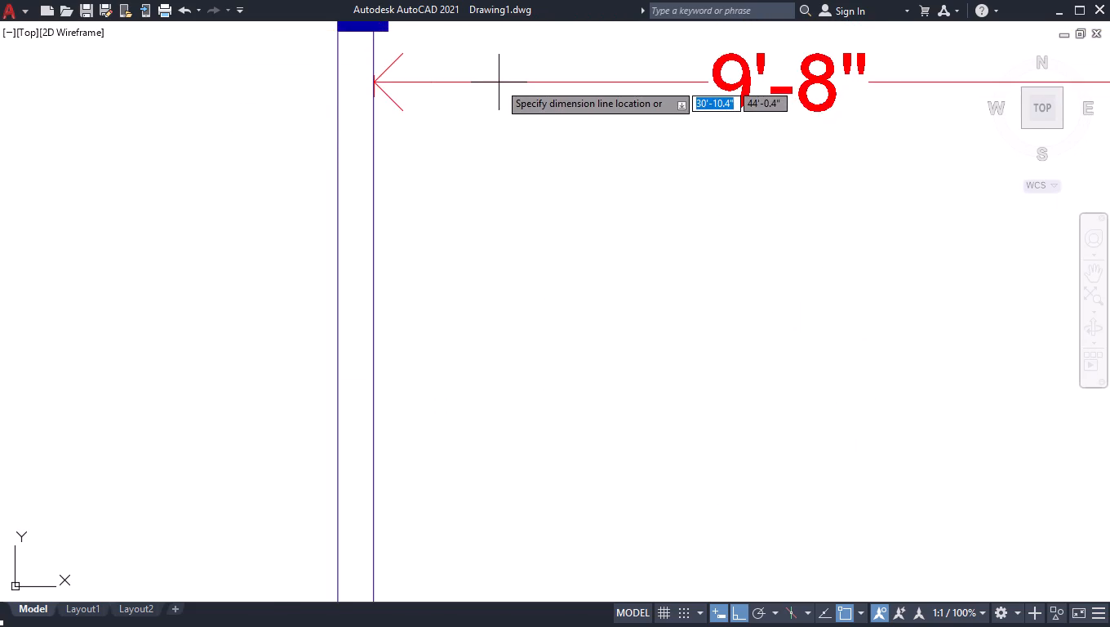
{"action": "scroll", "coordinate": [499, 88], "scroll_direction": "down", "scroll_amount": 4}
{"action": "left_click", "coordinate": [542, 93]}
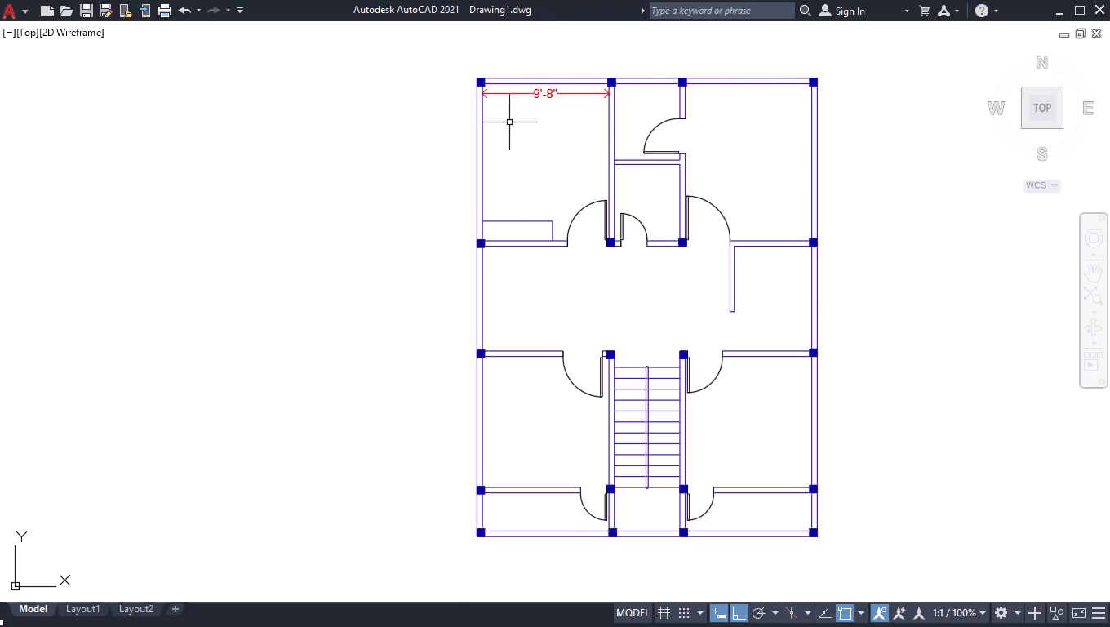
Add a vertical linear dimension for the inside depth of the upper-left room, near its left wall.
{"action": "scroll", "coordinate": [509, 122], "scroll_direction": "up", "scroll_amount": 1}
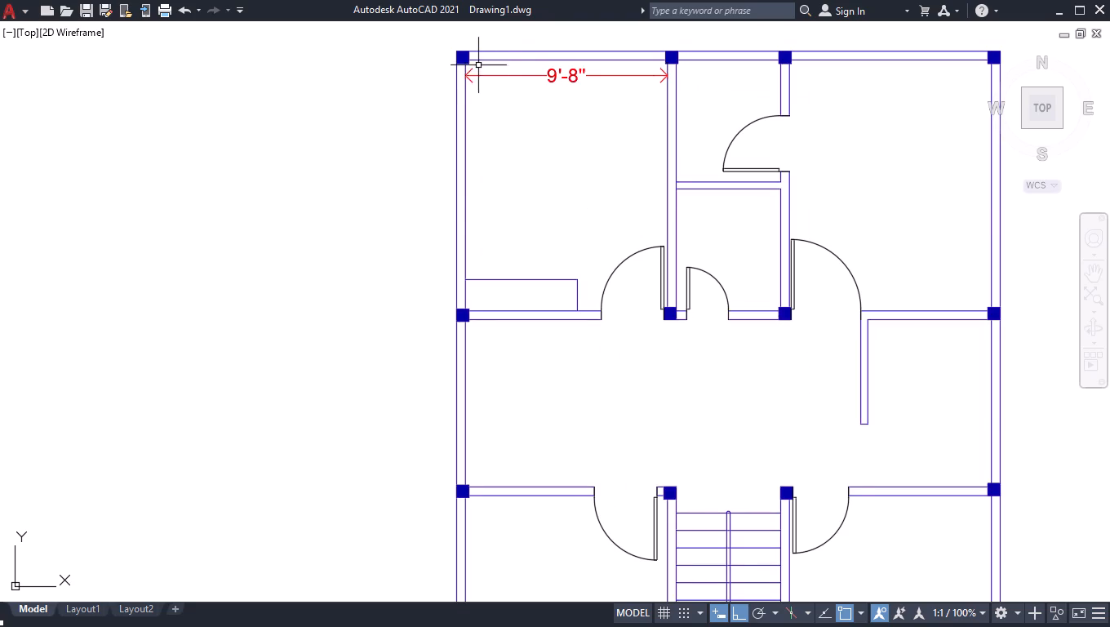
{"action": "key", "text": "space"}
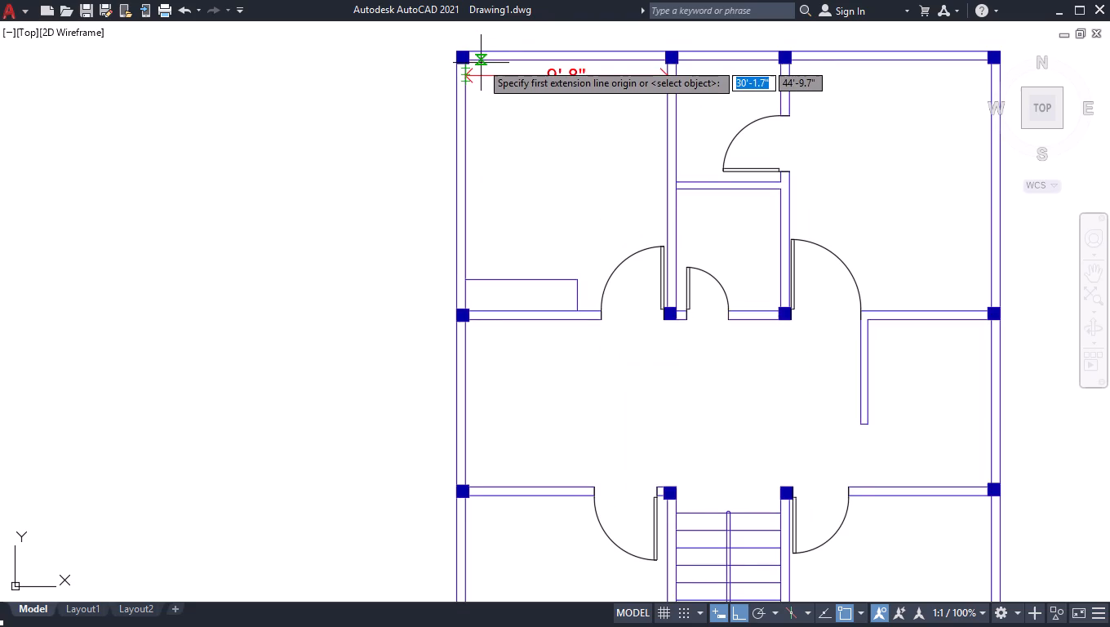
{"action": "left_click", "coordinate": [482, 60]}
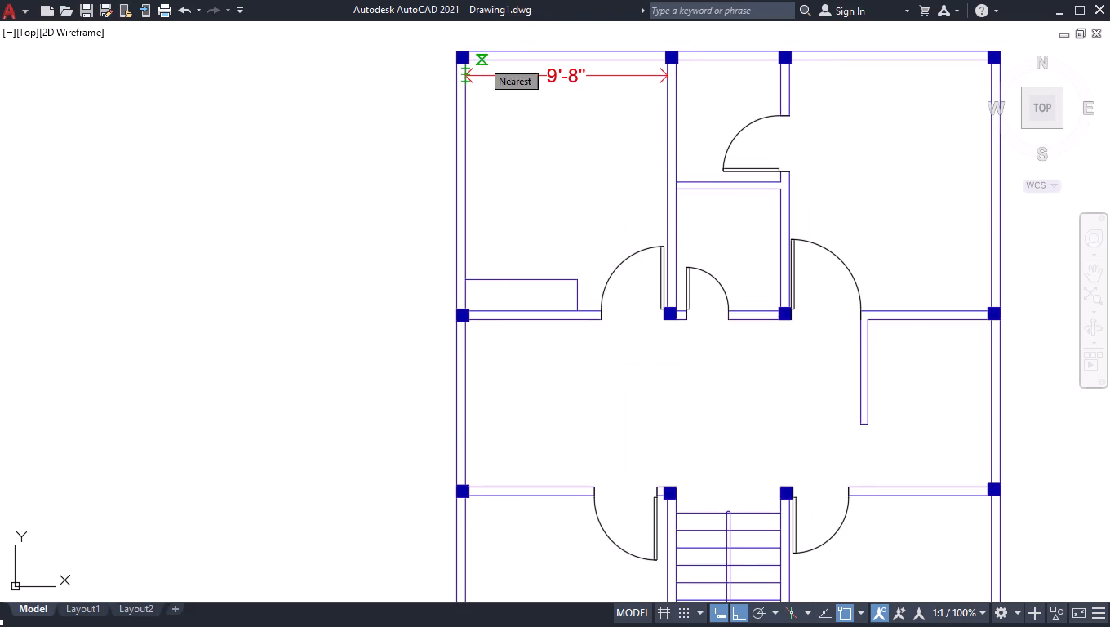
{"action": "left_click", "coordinate": [481, 311]}
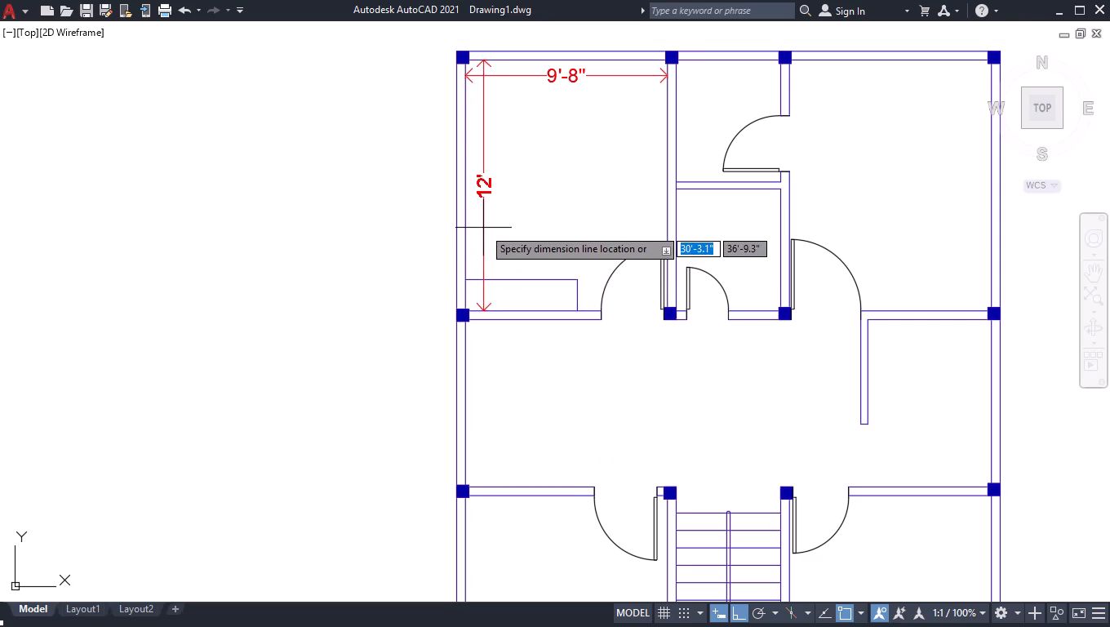
{"action": "left_click", "coordinate": [485, 227]}
Dimension the inside width of the small upper-middle room, just below its top wall.
{"action": "scroll", "coordinate": [485, 228], "scroll_direction": "down", "scroll_amount": 1}
{"action": "scroll", "coordinate": [628, 144], "scroll_direction": "up", "scroll_amount": 2}
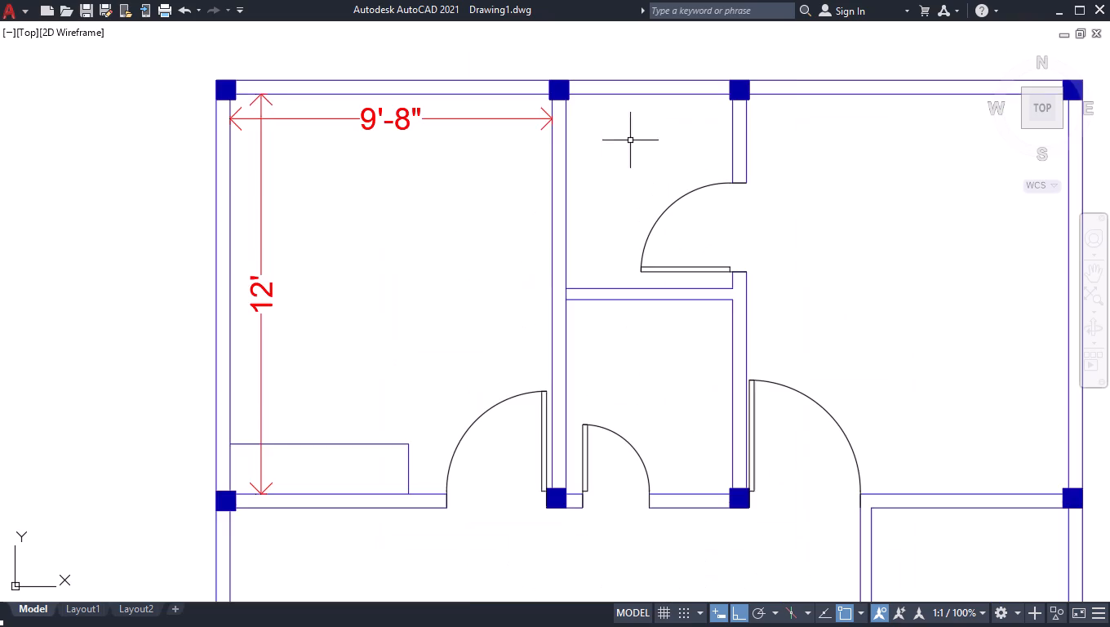
{"action": "scroll", "coordinate": [694, 103], "scroll_direction": "up", "scroll_amount": 1}
{"action": "key", "text": "space"}
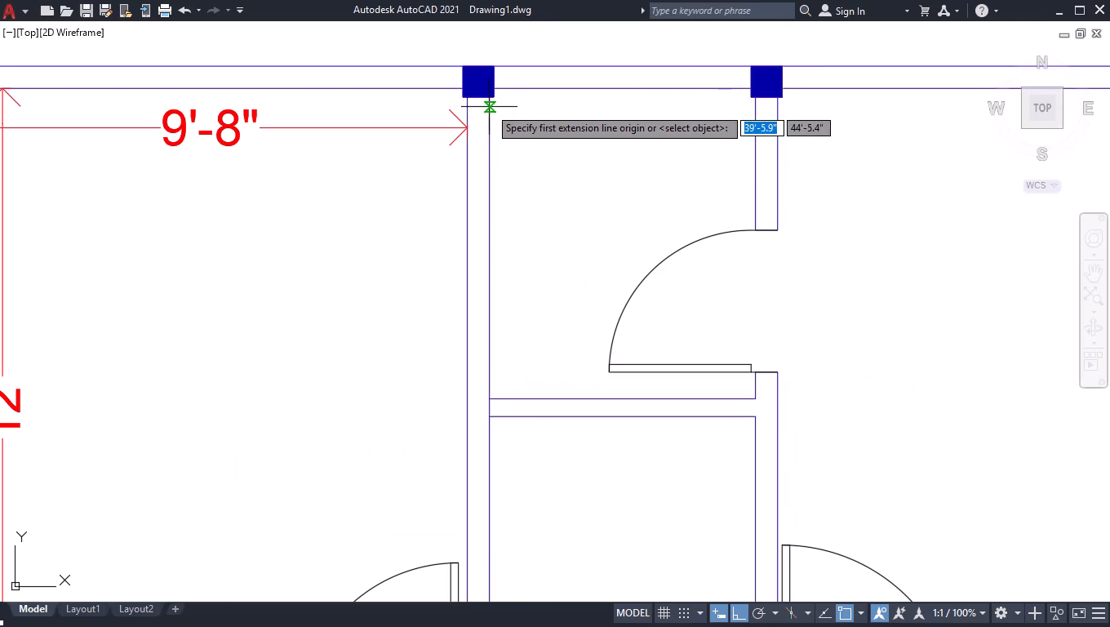
{"action": "left_click", "coordinate": [489, 107]}
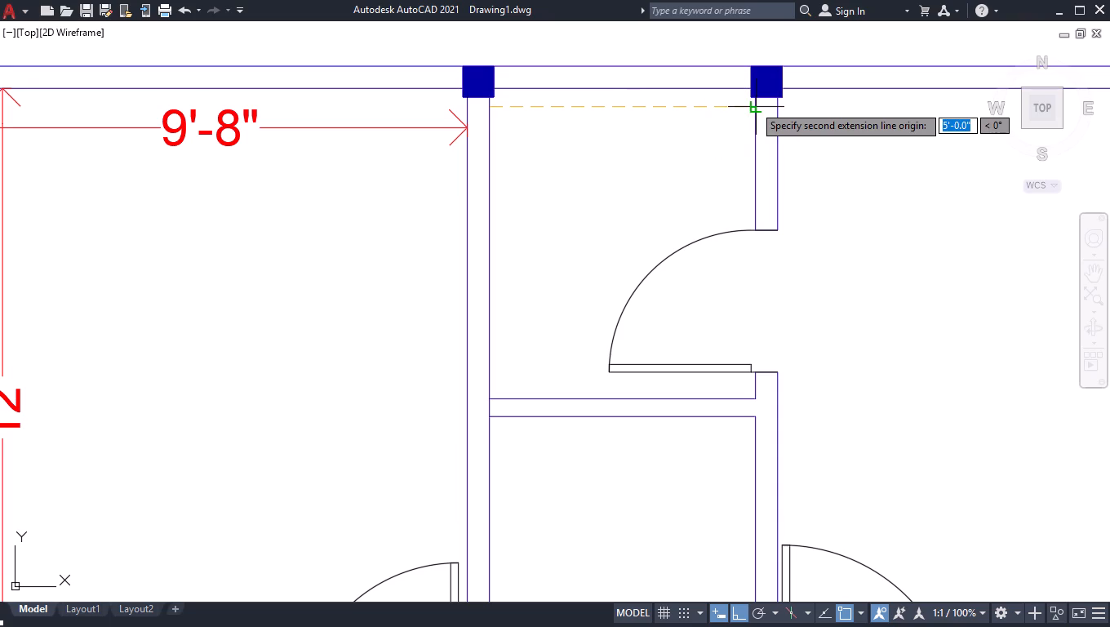
{"action": "left_click", "coordinate": [753, 104]}
{"action": "left_click", "coordinate": [740, 112]}
Dimension the inside depth of the small upper-middle room, from its top wall to the partition, near its left wall.
{"action": "key", "text": "space"}
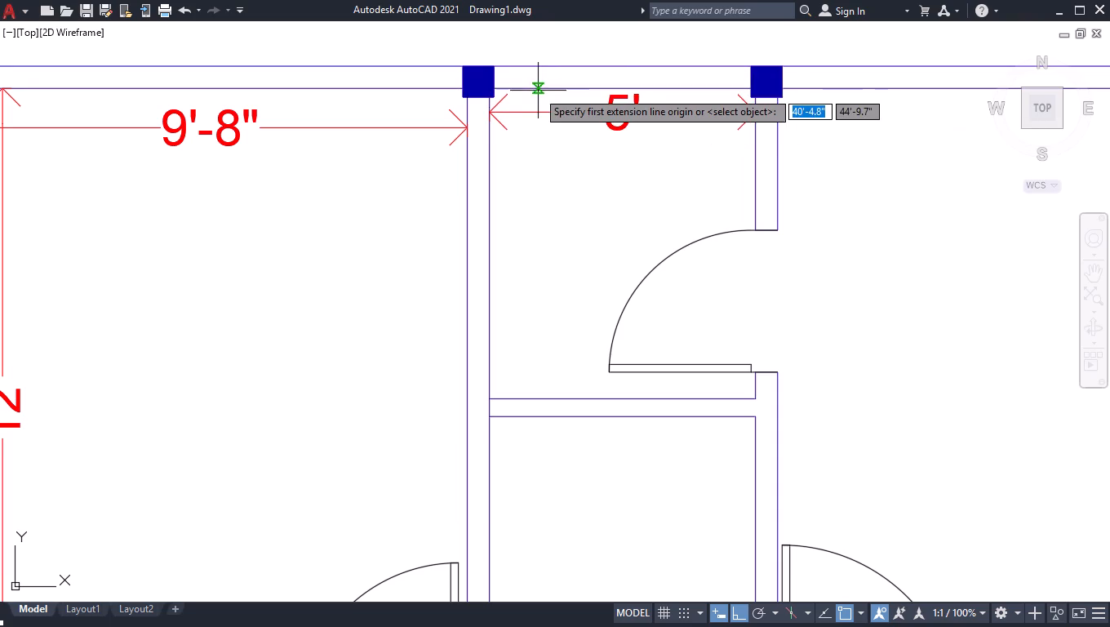
{"action": "left_click", "coordinate": [522, 88]}
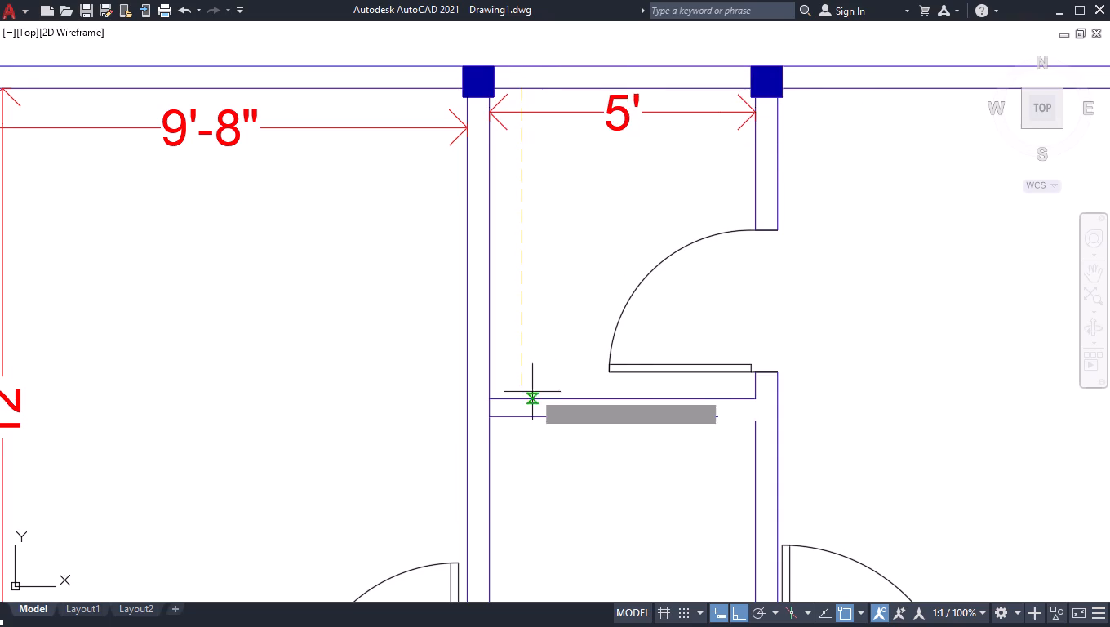
{"action": "left_click", "coordinate": [521, 396]}
{"action": "left_click", "coordinate": [522, 351]}
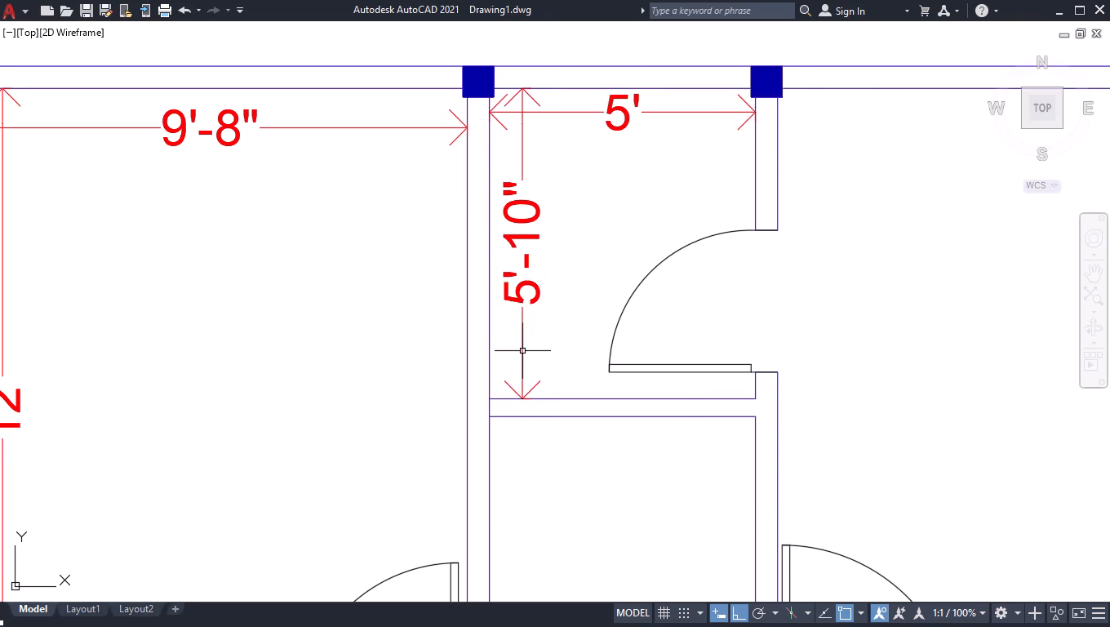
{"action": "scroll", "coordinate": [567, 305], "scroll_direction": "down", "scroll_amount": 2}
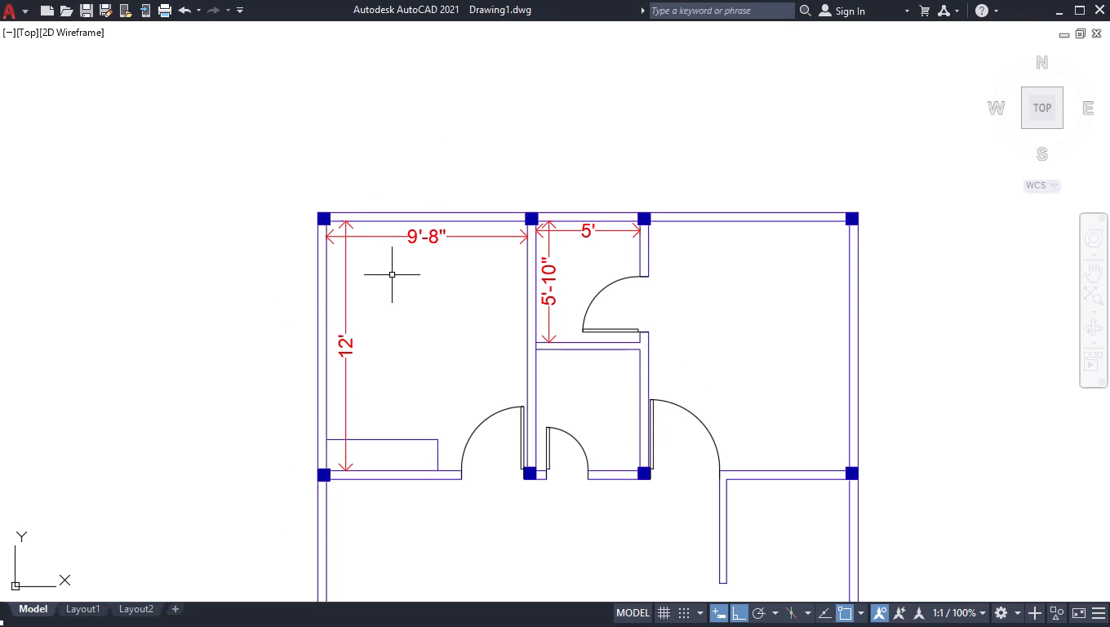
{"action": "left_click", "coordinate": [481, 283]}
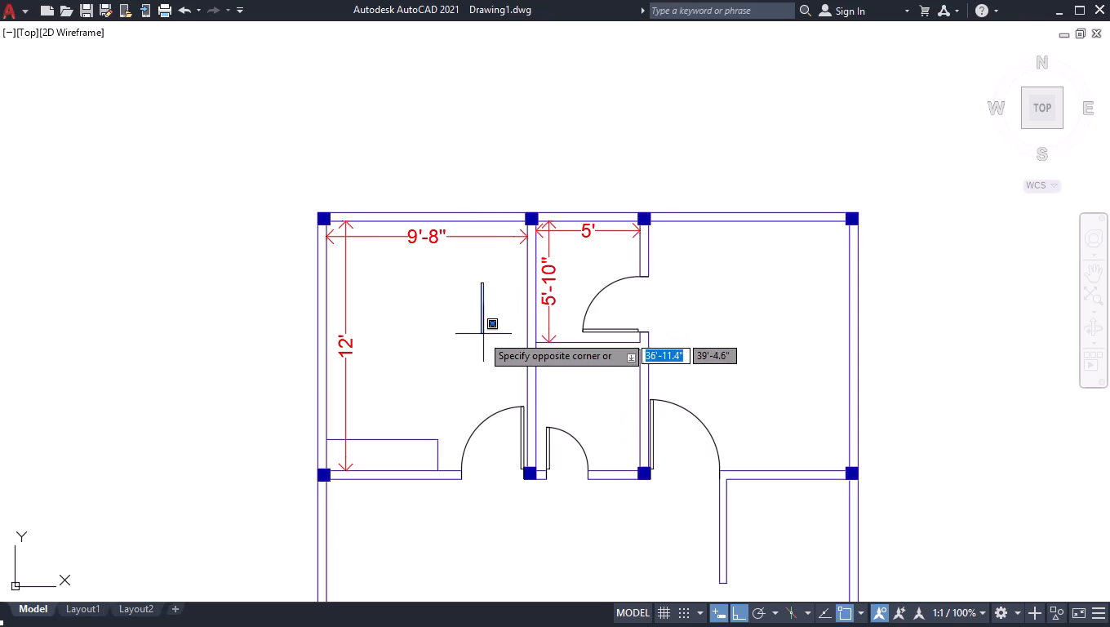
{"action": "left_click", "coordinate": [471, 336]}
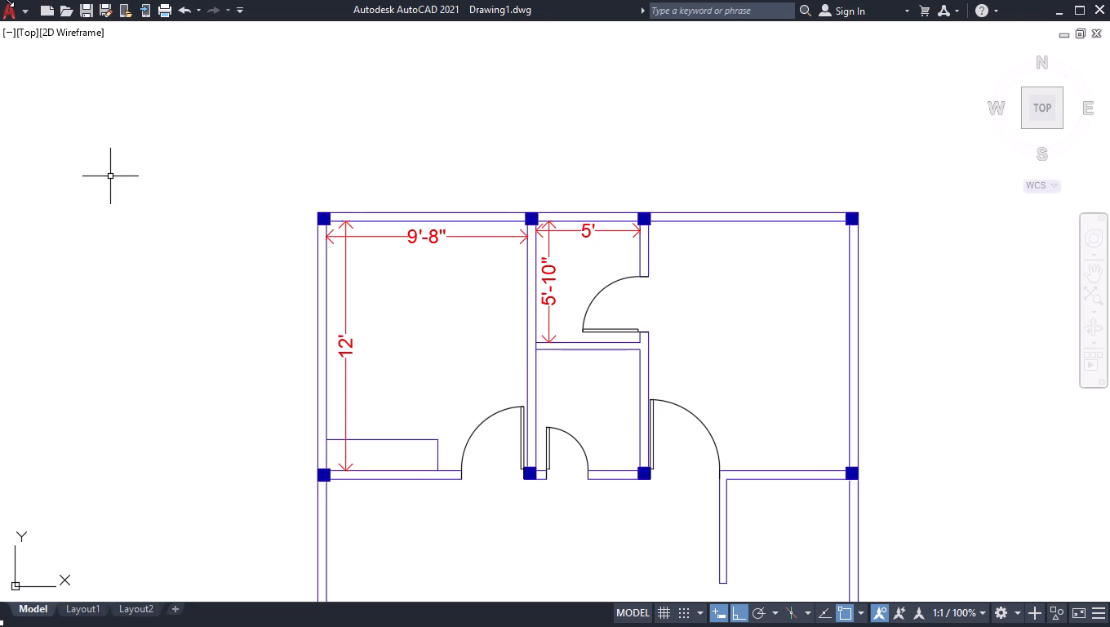
Modify the ISO-25 dimension style to an arrow size of 6".
{"action": "key", "text": "d"}
{"action": "key", "text": "Return"}
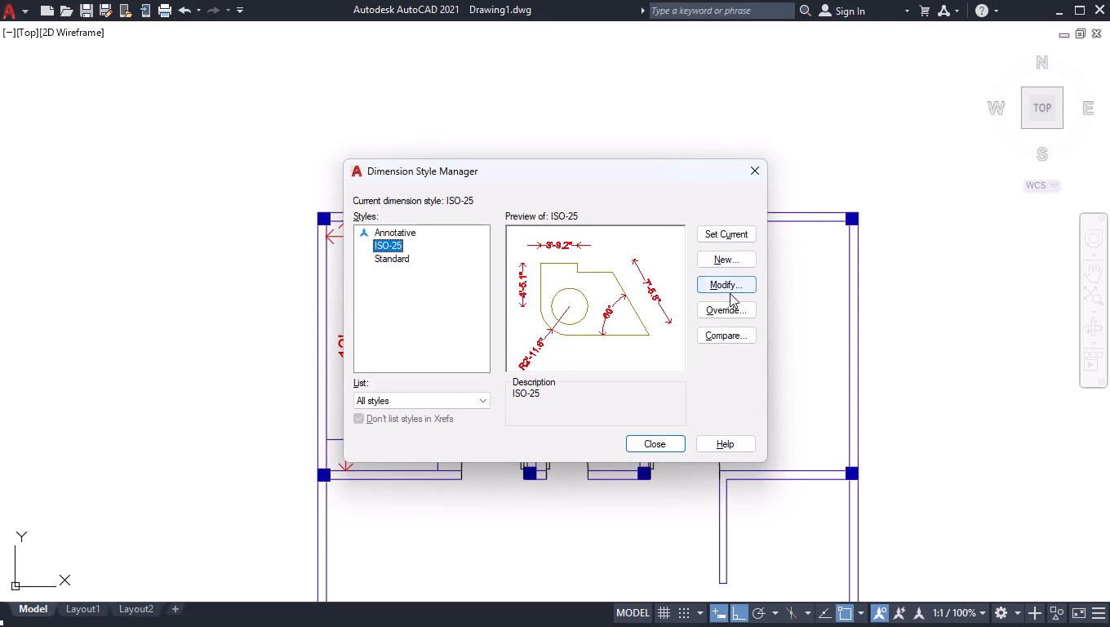
{"action": "left_click", "coordinate": [728, 286]}
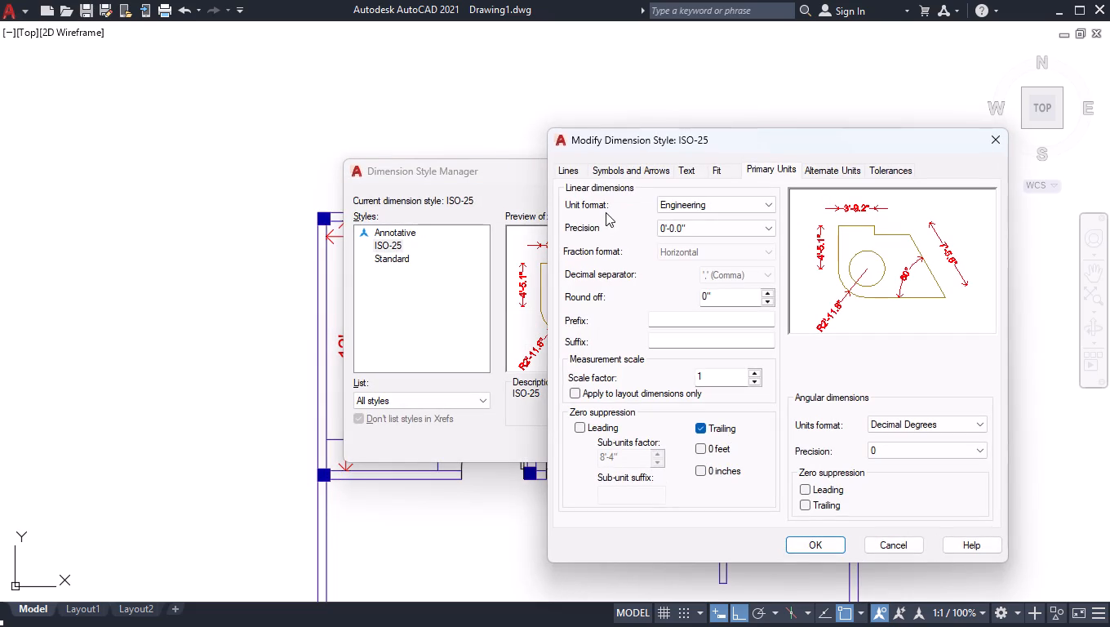
{"action": "left_click", "coordinate": [627, 173]}
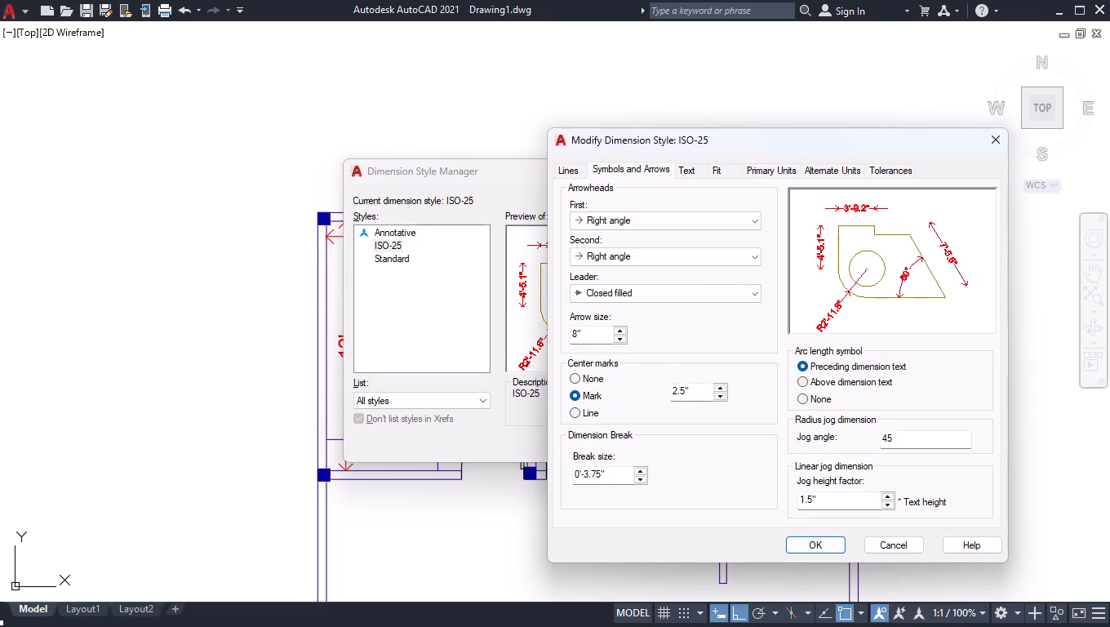
{"action": "left_click_drag", "start_coordinate": [597, 332], "coordinate": [357, 326]}
{"action": "key", "text": "6"}
{"action": "key", "text": "Return"}
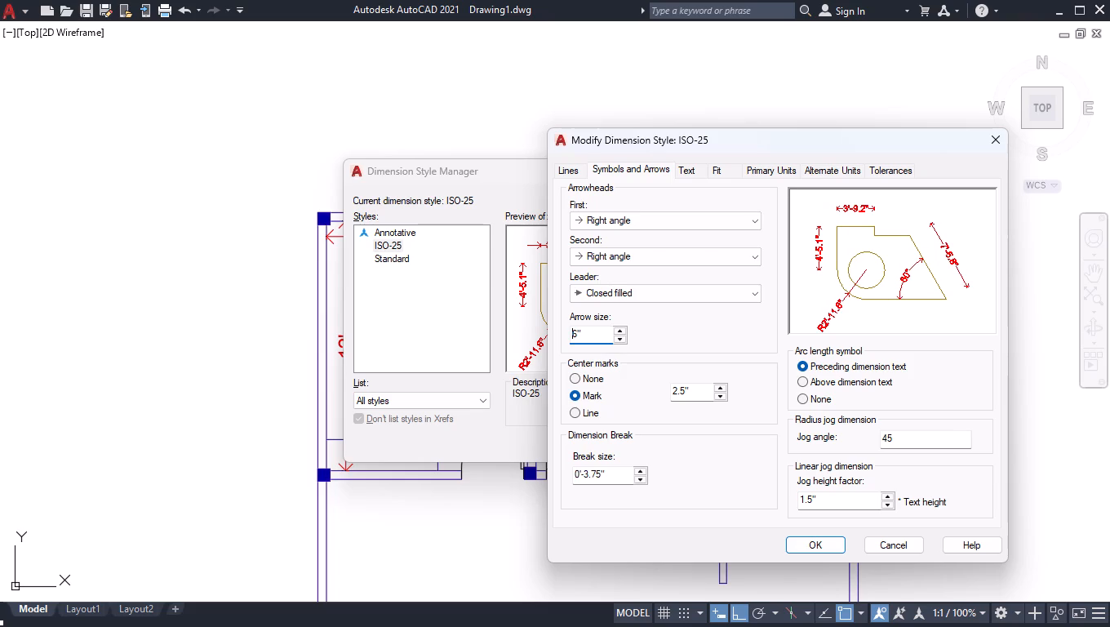
{"action": "left_click", "coordinate": [815, 549]}
{"action": "left_click", "coordinate": [668, 441]}
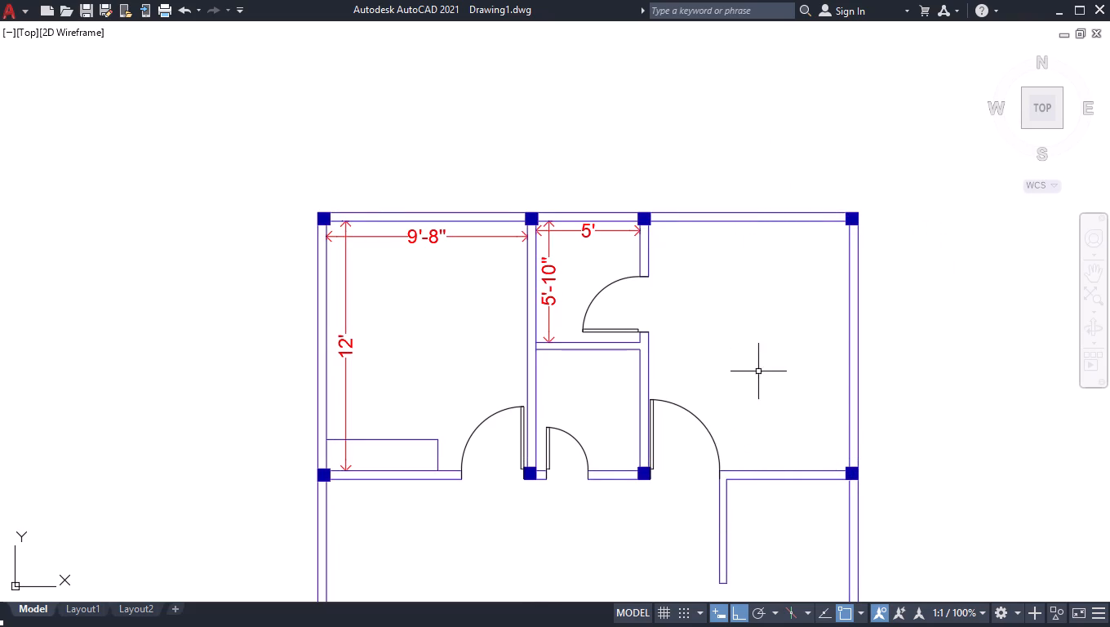
Add a linear dimension for the inside width of the small middle room below the partition, just under the partition wall.
{"action": "scroll", "coordinate": [730, 334], "scroll_direction": "down", "scroll_amount": 1}
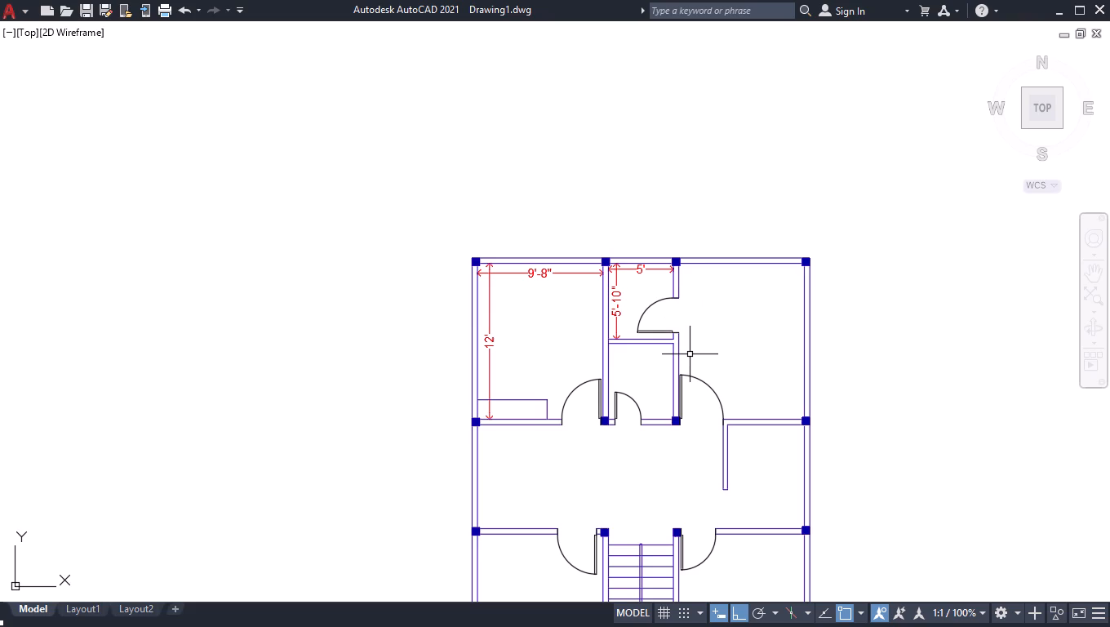
{"action": "scroll", "coordinate": [677, 434], "scroll_direction": "up", "scroll_amount": 1}
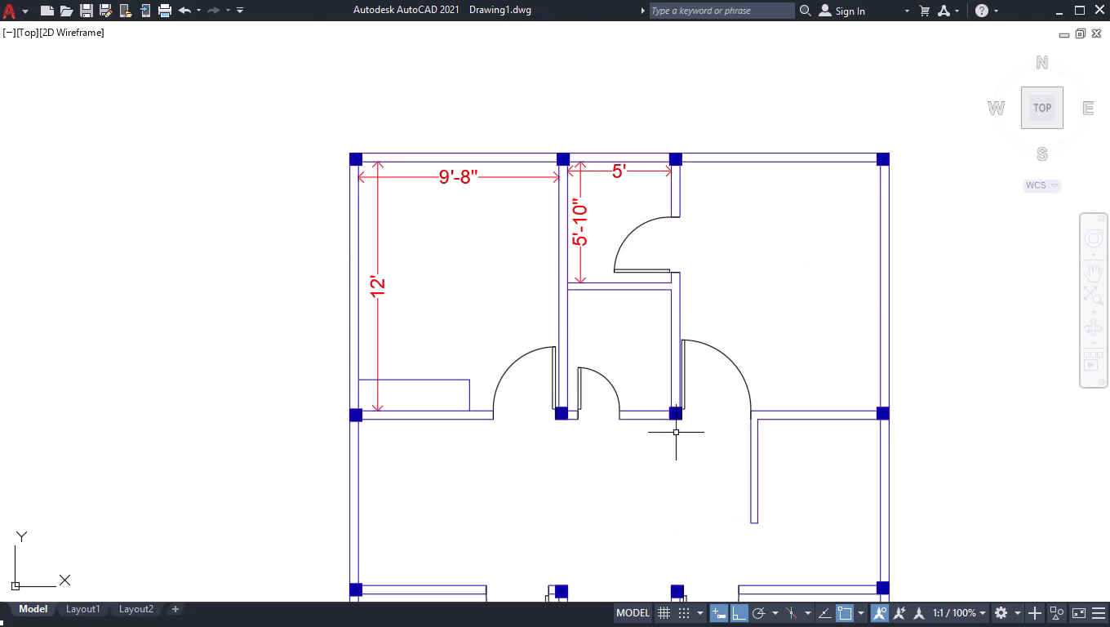
{"action": "scroll", "coordinate": [676, 432], "scroll_direction": "up", "scroll_amount": 2}
{"action": "key", "text": "space"}
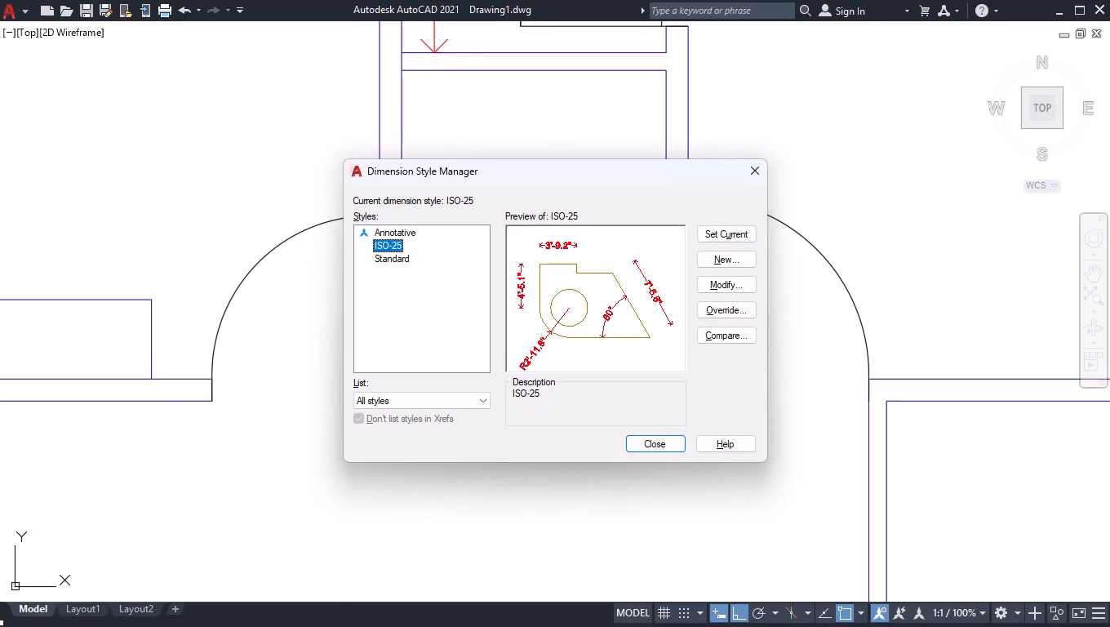
{"action": "left_click", "coordinate": [760, 163]}
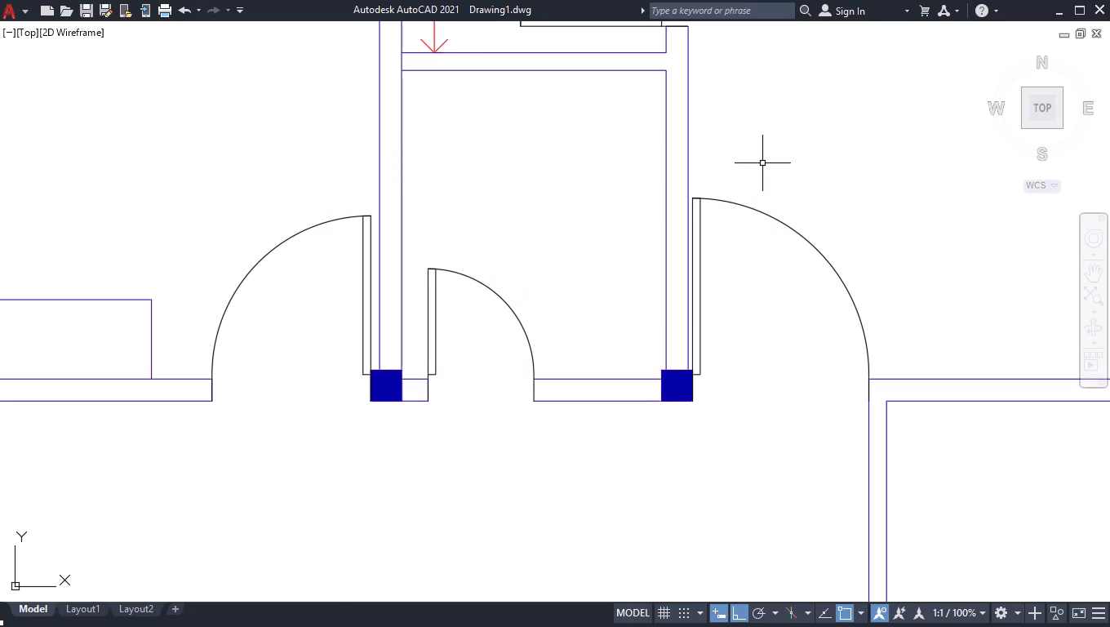
{"action": "type", "text": "dli"}
{"action": "key", "text": "Return"}
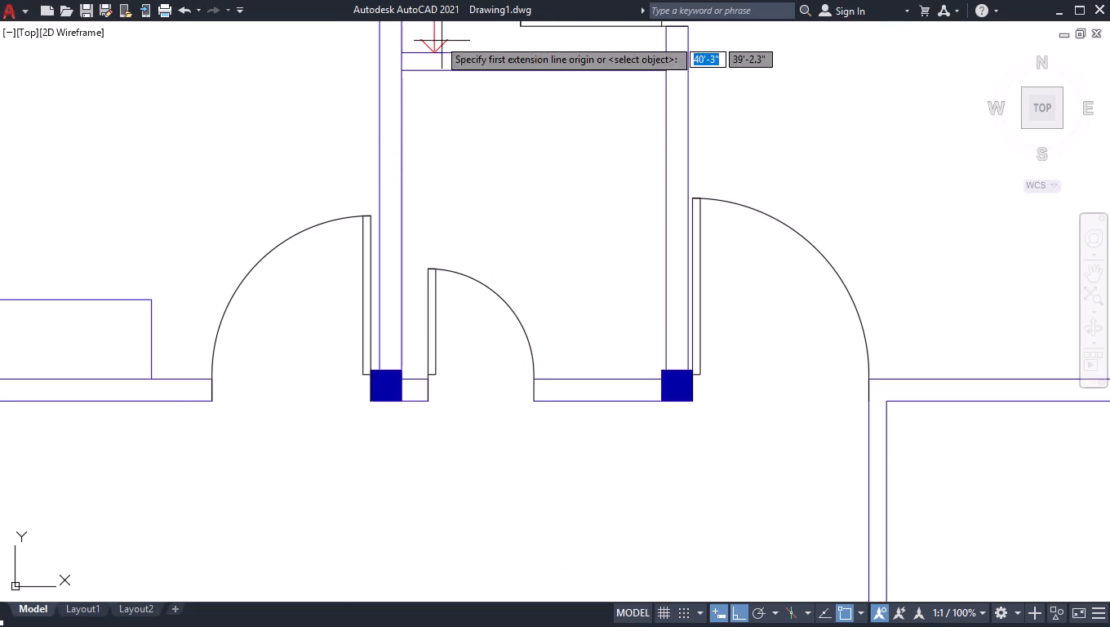
{"action": "left_click", "coordinate": [402, 68]}
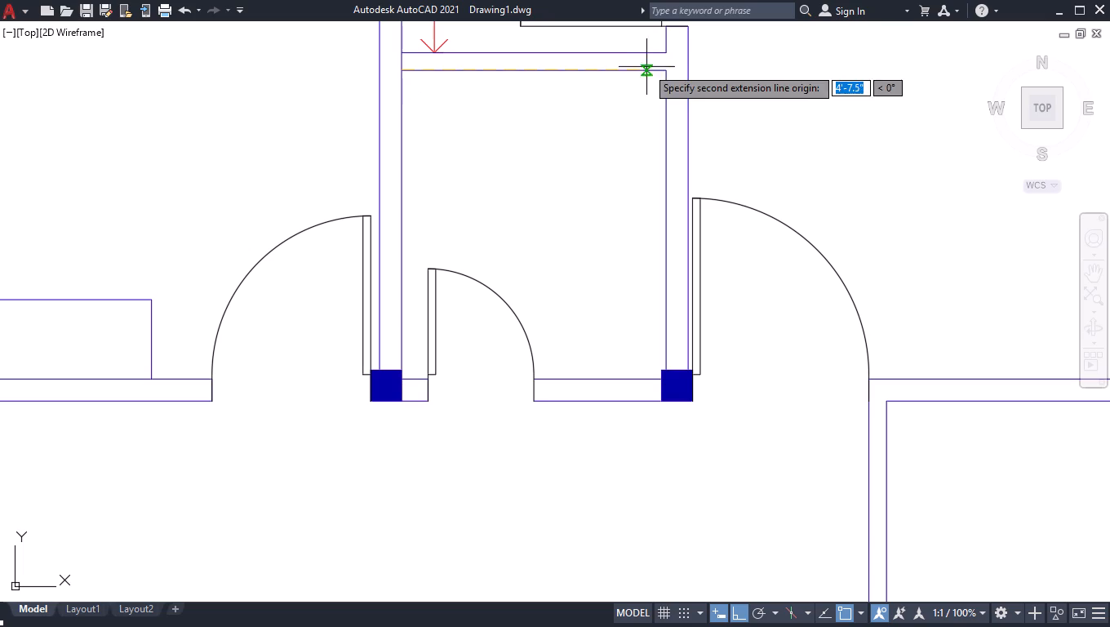
{"action": "left_click", "coordinate": [664, 73]}
{"action": "left_click", "coordinate": [659, 97]}
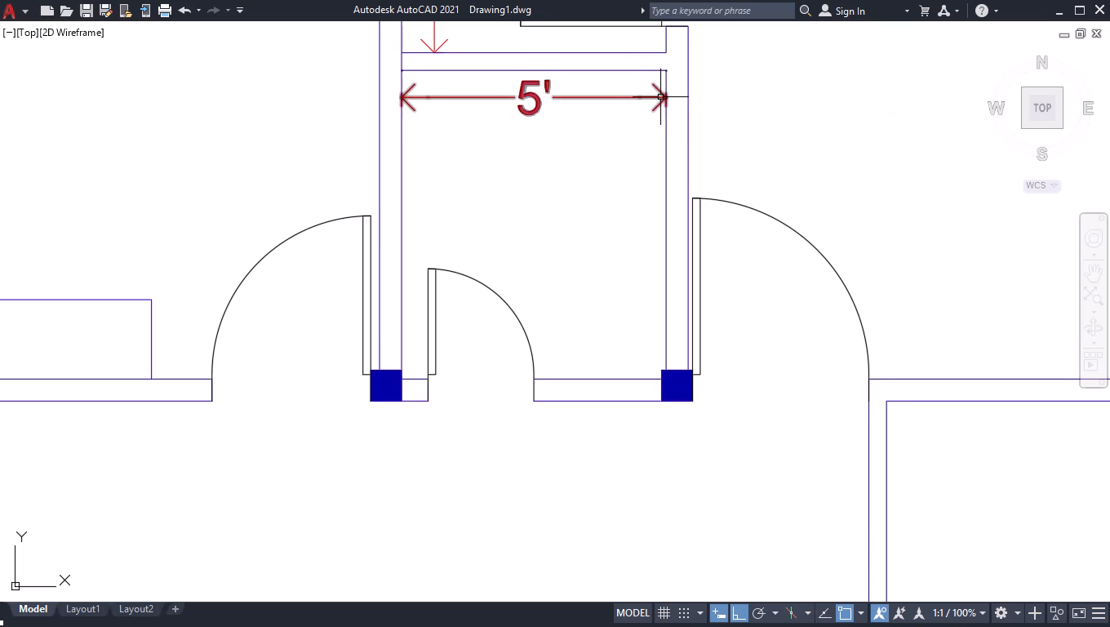
Dimension the inside depth of the small middle room, from the partition to its bottom wall, near its right wall.
{"action": "key", "text": "space"}
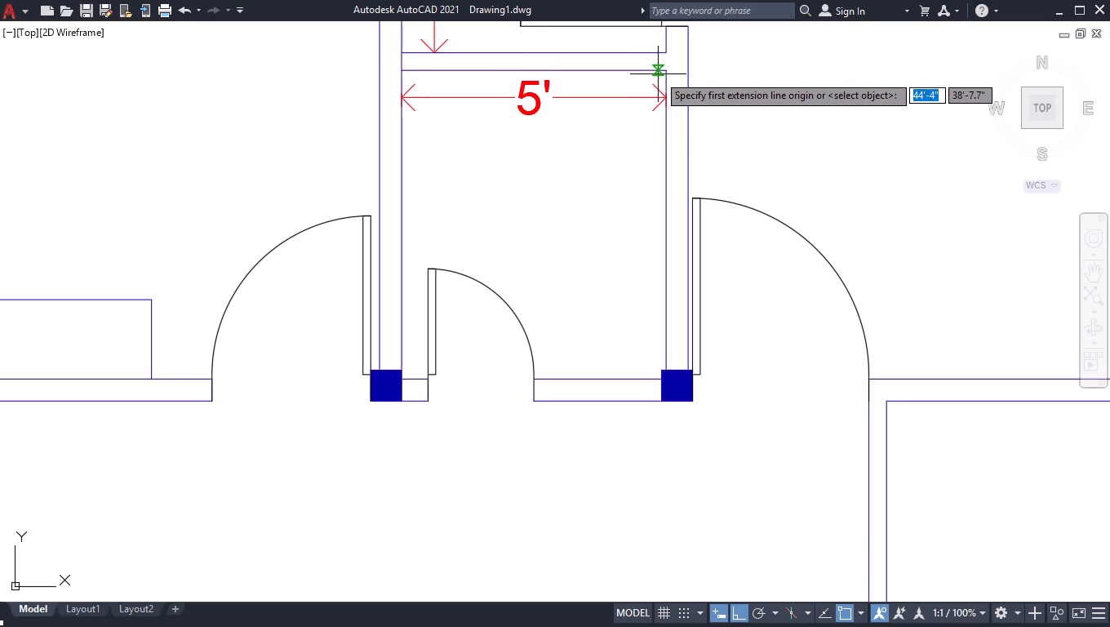
{"action": "left_click", "coordinate": [664, 72]}
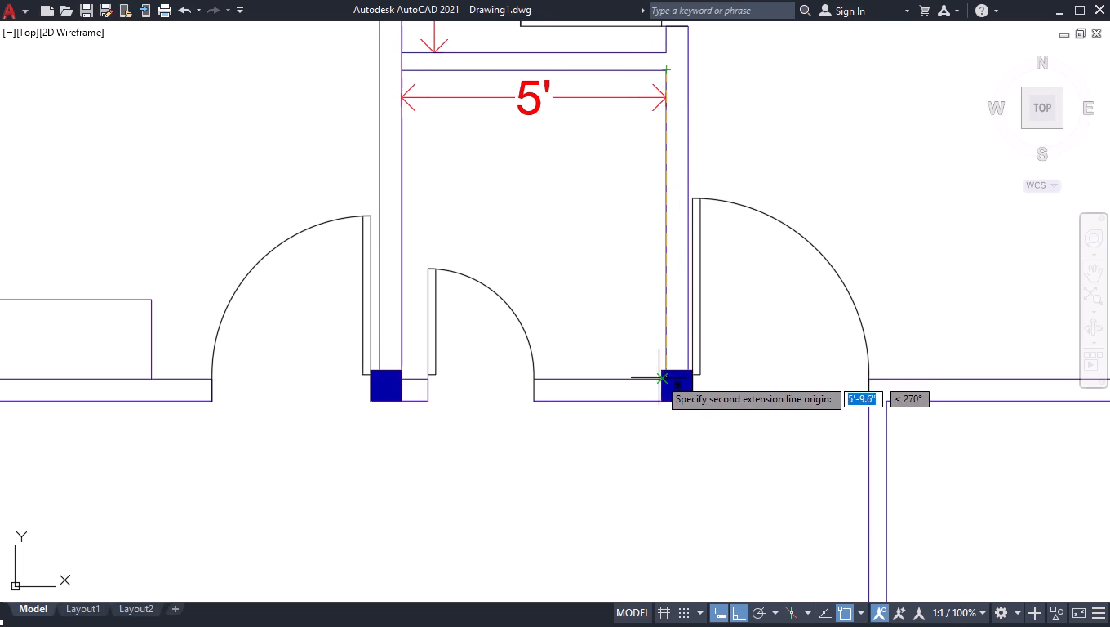
{"action": "left_click", "coordinate": [659, 378]}
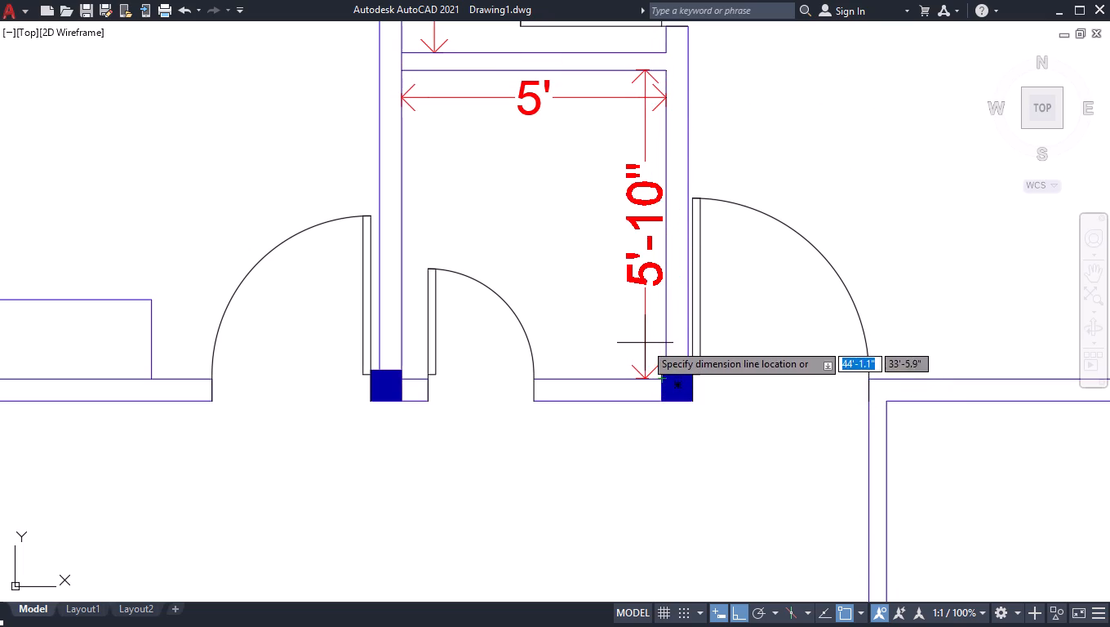
{"action": "left_click", "coordinate": [645, 341]}
Add a linear dimension for the inside width of the upper-right room, just below its top wall.
{"action": "scroll", "coordinate": [619, 296], "scroll_direction": "down", "scroll_amount": 3}
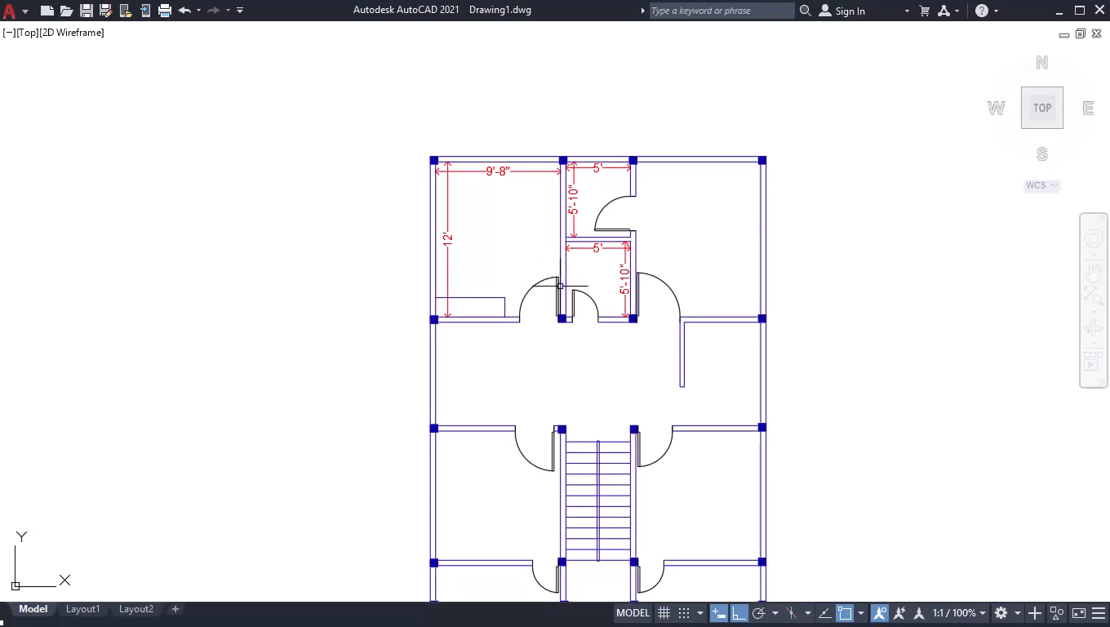
{"action": "key", "text": "space"}
{"action": "scroll", "coordinate": [730, 205], "scroll_direction": "up", "scroll_amount": 1}
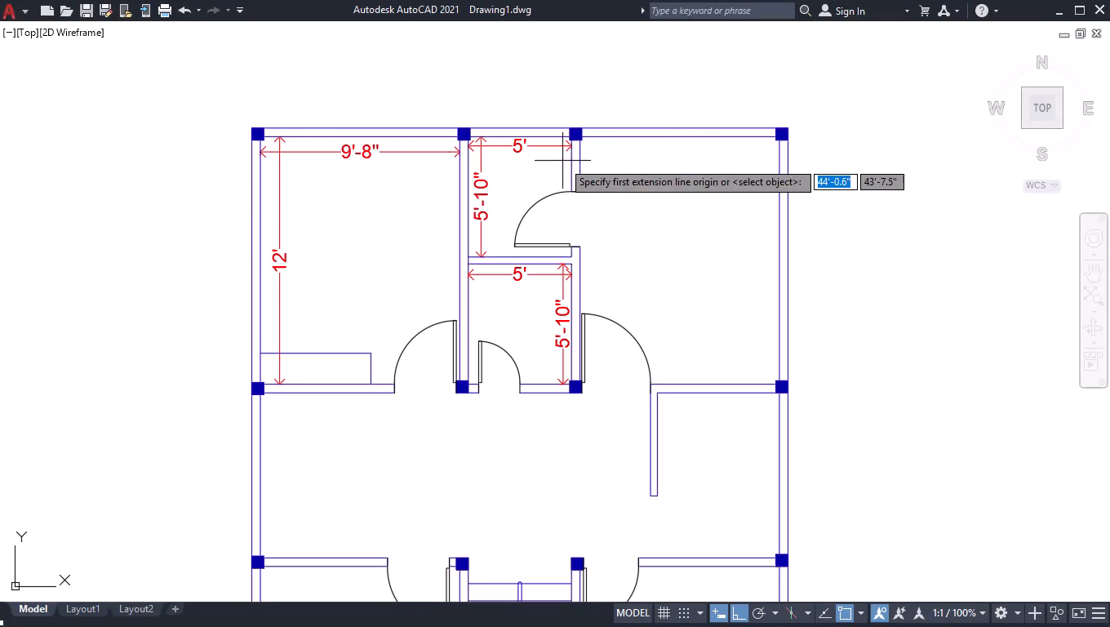
{"action": "left_click", "coordinate": [579, 165]}
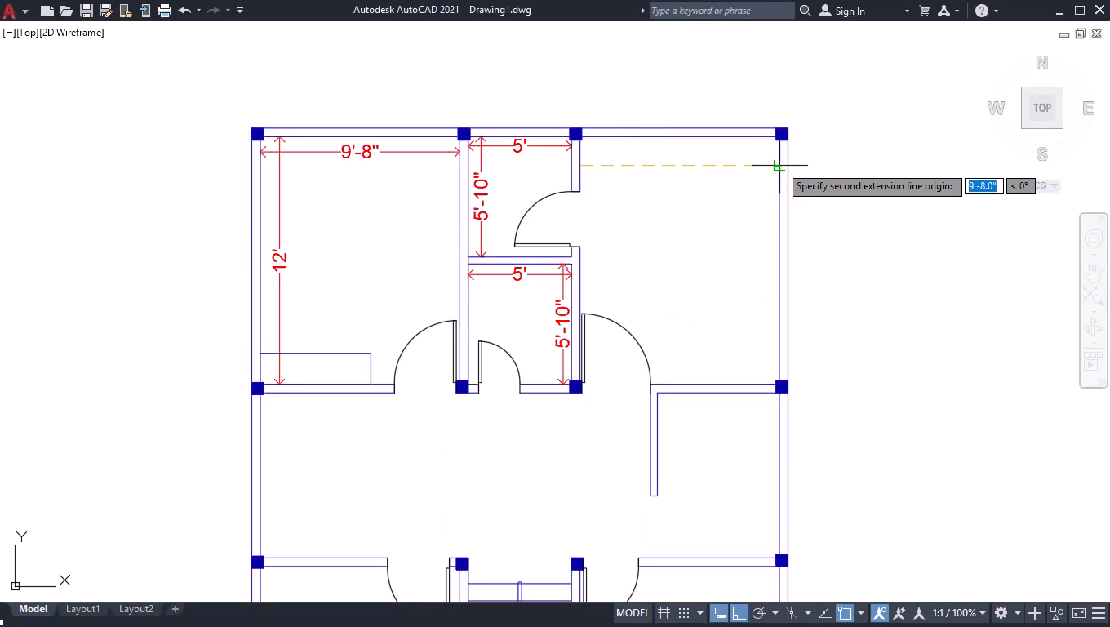
{"action": "left_click", "coordinate": [779, 165]}
{"action": "left_click", "coordinate": [775, 158]}
Dimension the inside depth of the upper-right room, from top wall to bottom wall, near its right wall.
{"action": "key", "text": "space"}
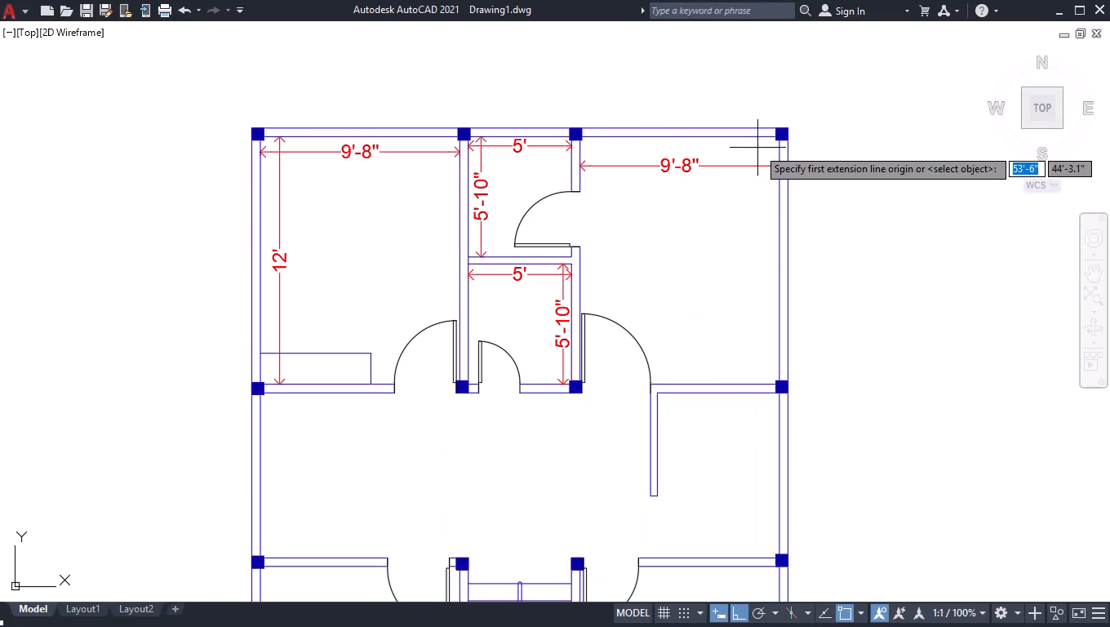
{"action": "left_click", "coordinate": [757, 141]}
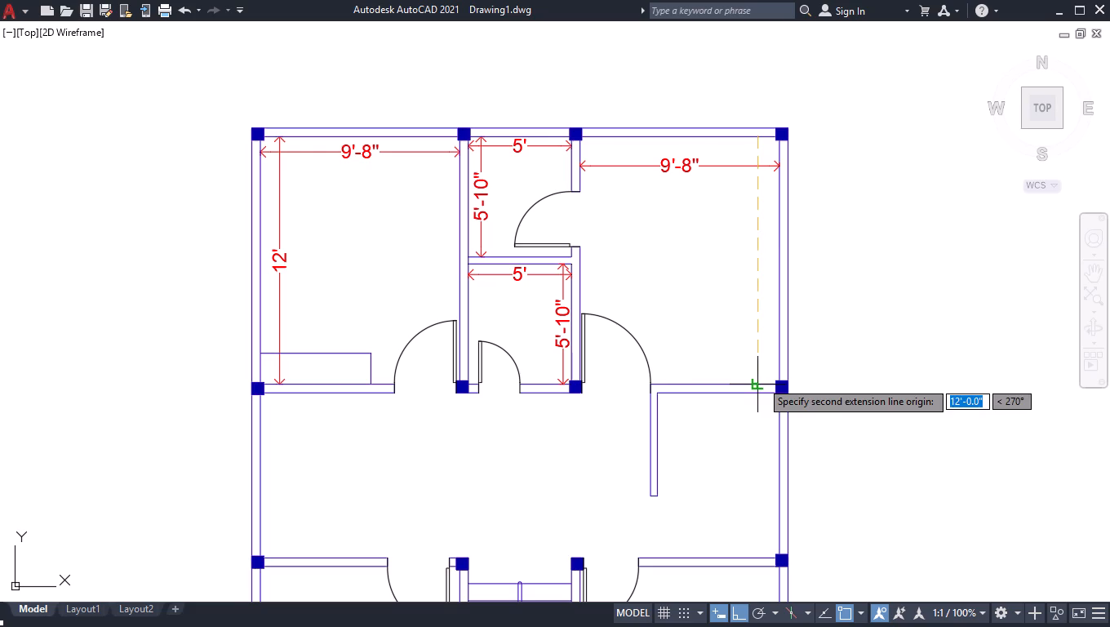
{"action": "left_click", "coordinate": [761, 380]}
{"action": "left_click", "coordinate": [761, 359]}
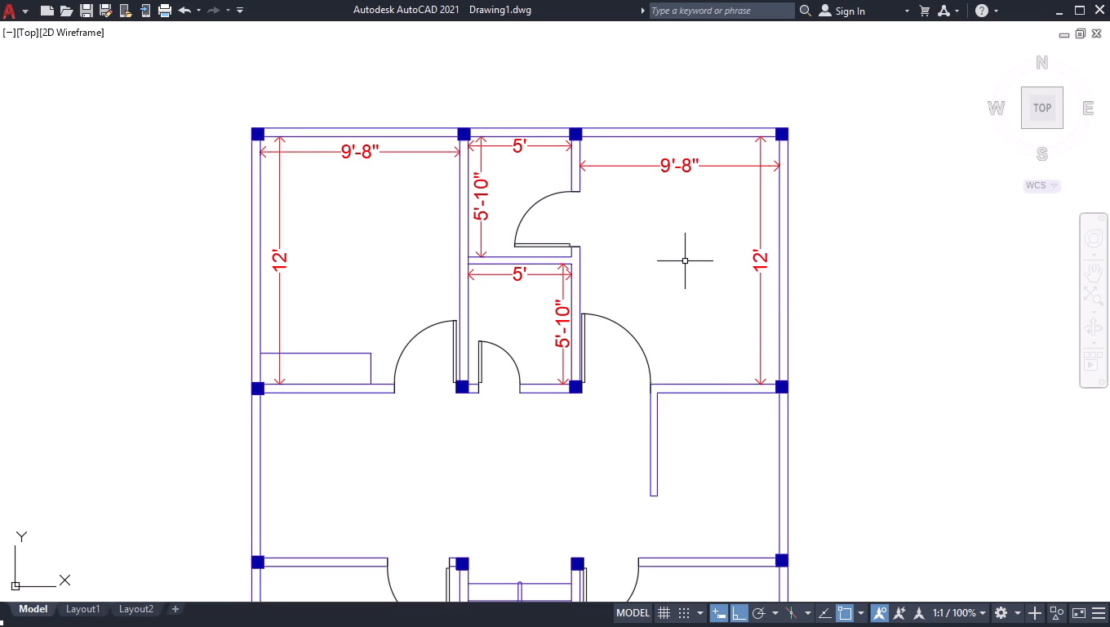
Dimension the central hall's inside width, from the left outer wall to the short partition wall, below the hall's top wall.
{"action": "scroll", "coordinate": [683, 261], "scroll_direction": "down", "scroll_amount": 2}
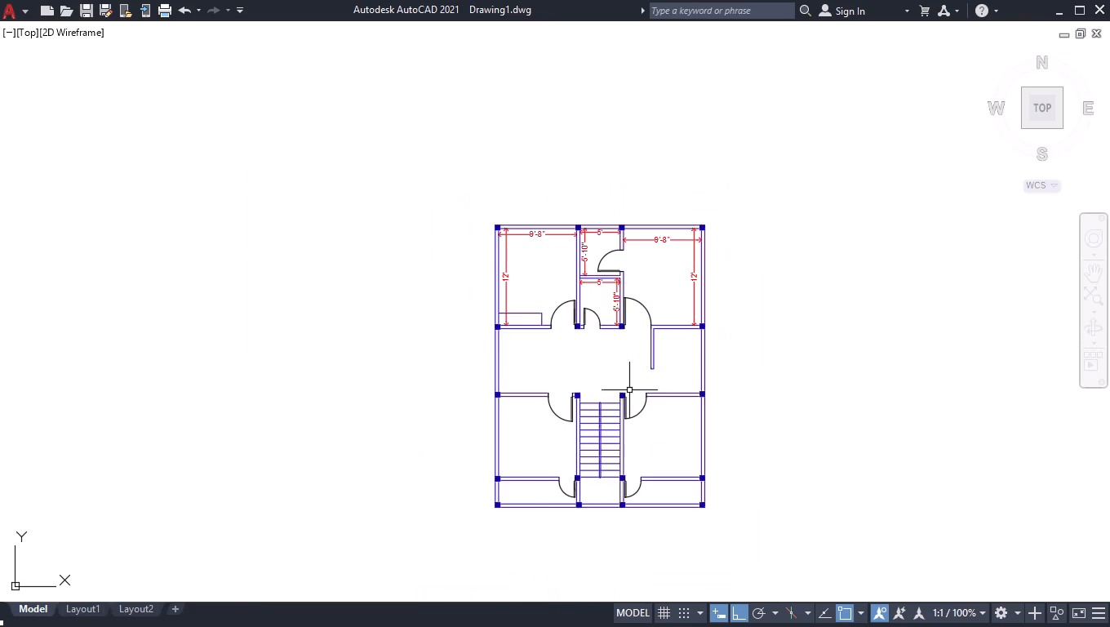
{"action": "scroll", "coordinate": [628, 393], "scroll_direction": "up", "scroll_amount": 2}
{"action": "key", "text": "space"}
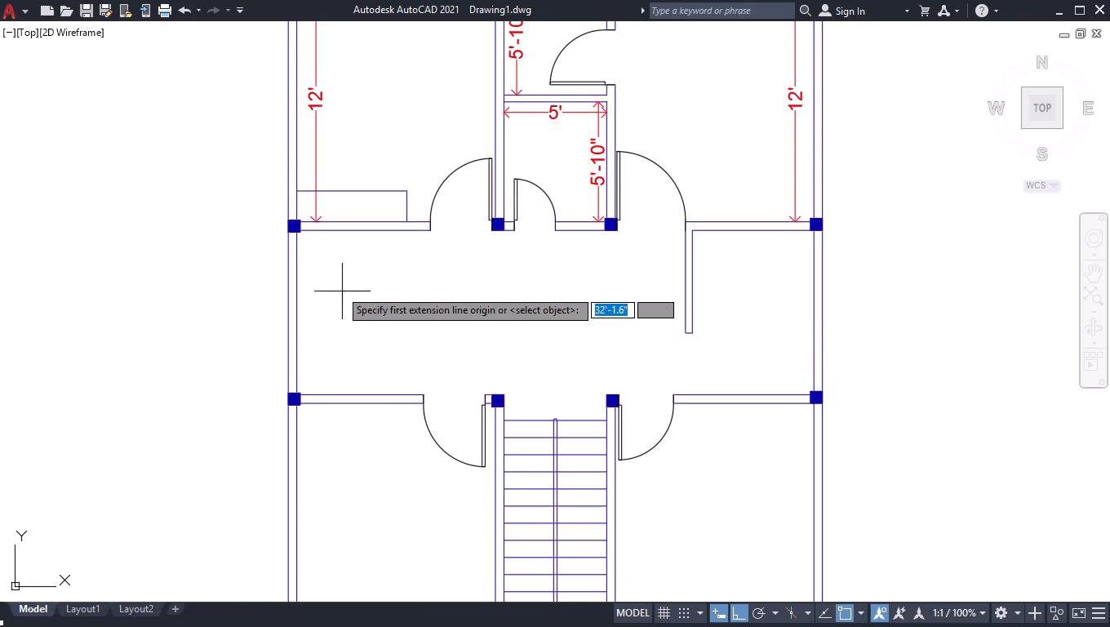
{"action": "left_click", "coordinate": [300, 277]}
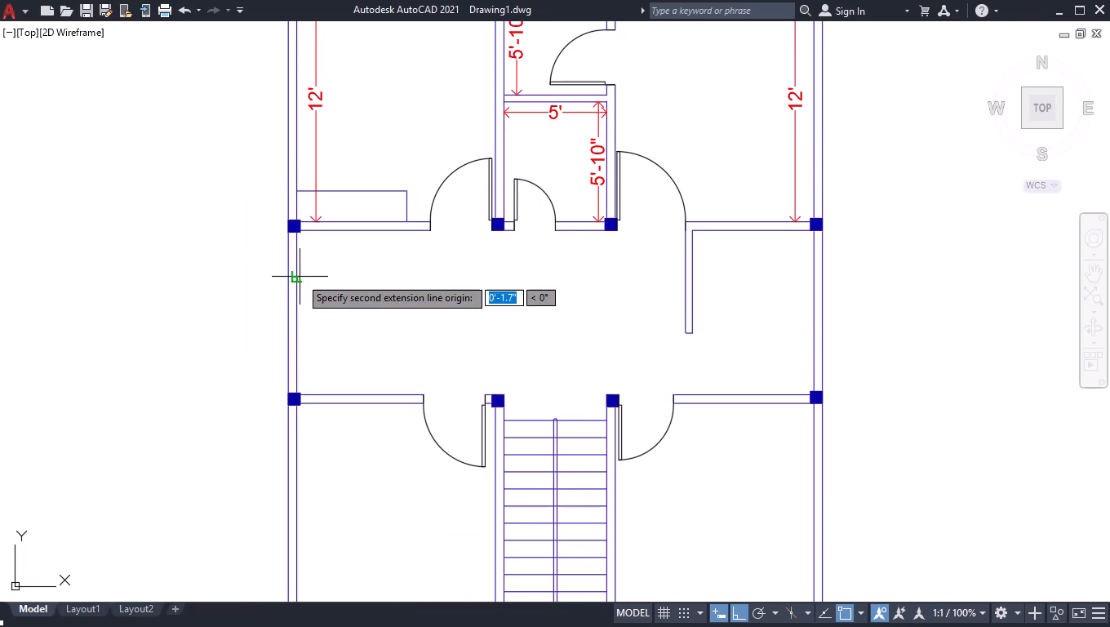
{"action": "left_click", "coordinate": [682, 277]}
{"action": "left_click", "coordinate": [682, 280]}
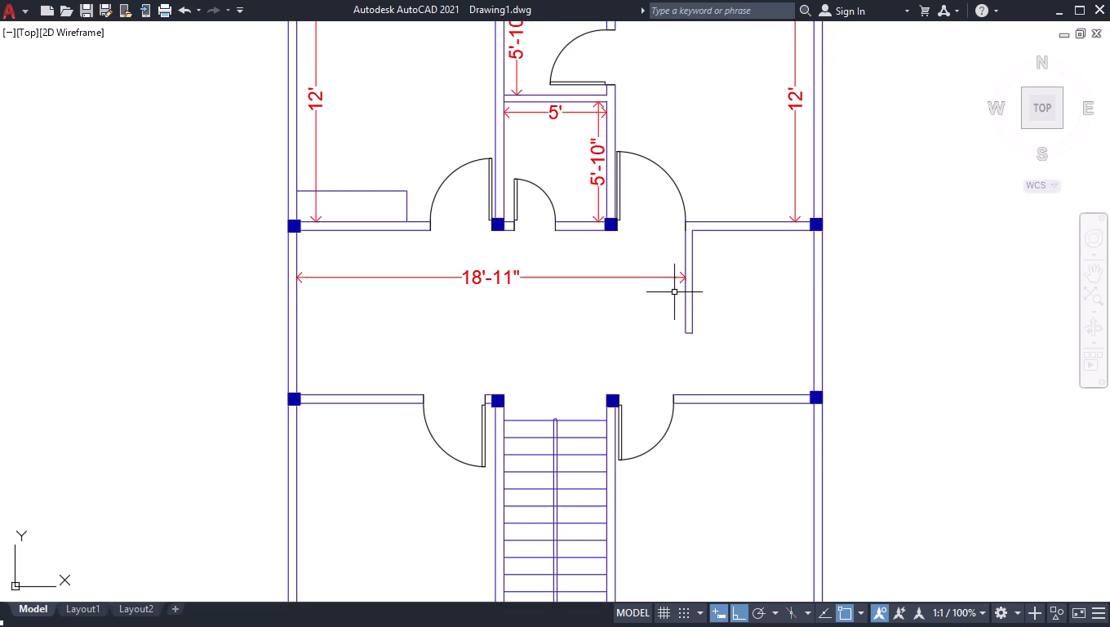
Override the text of the hall's width dimension with 18'-10".
{"action": "scroll", "coordinate": [489, 278], "scroll_direction": "up", "scroll_amount": 3}
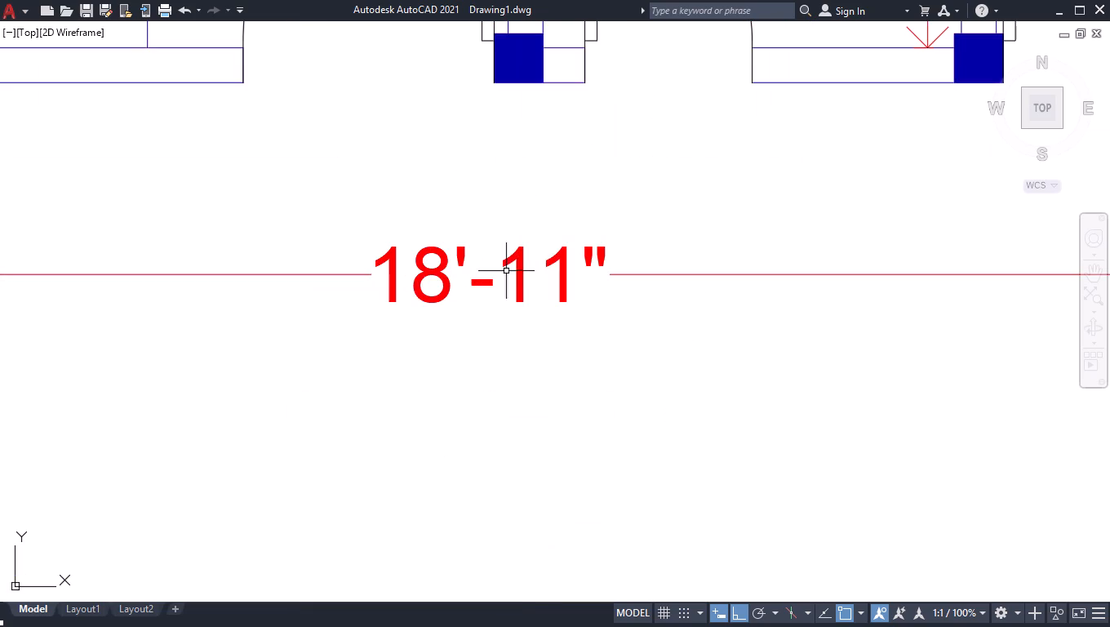
{"action": "double_click", "coordinate": [517, 265]}
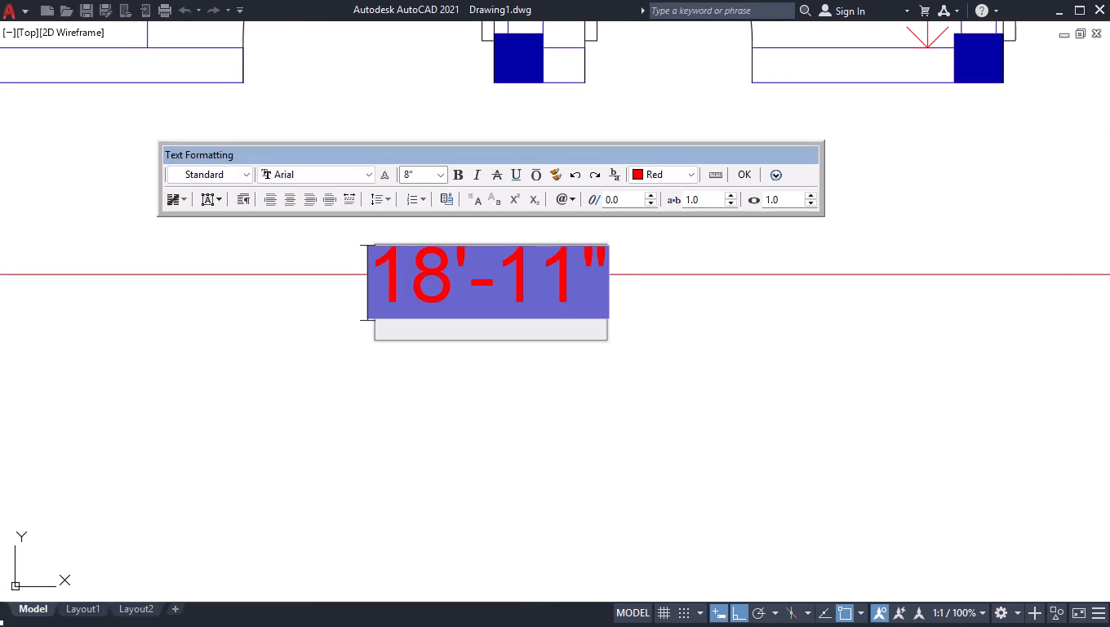
{"action": "key", "text": "Right"}
{"action": "key", "text": "Right"}
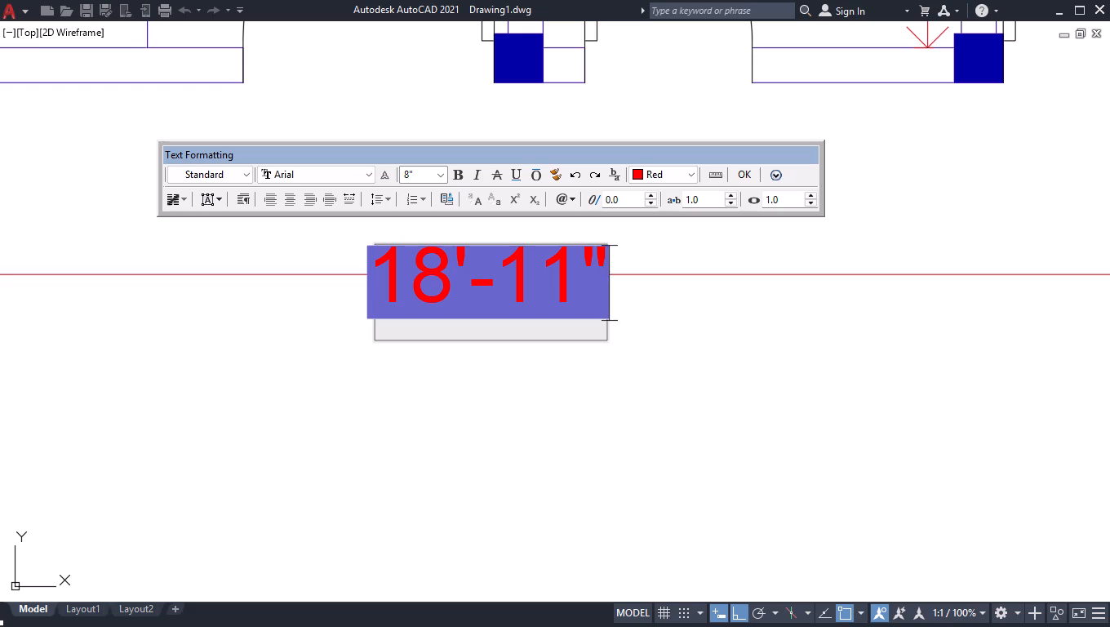
{"action": "key", "text": "Left"}
{"action": "key", "text": "Right"}
{"action": "key", "text": "BackSpace"}
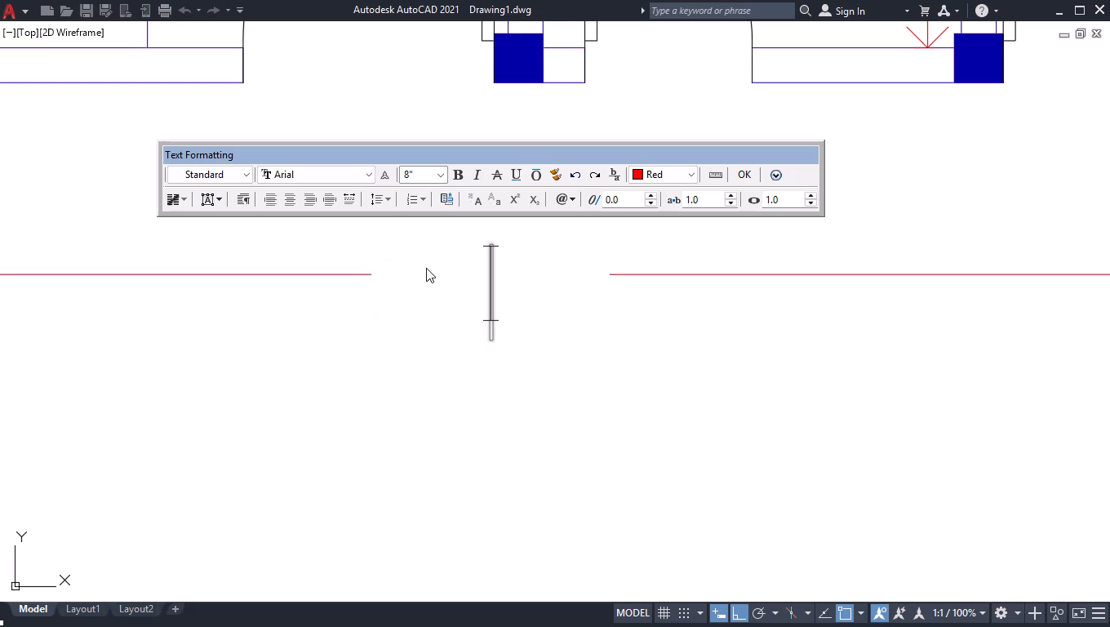
{"action": "type", "text": "18'"}
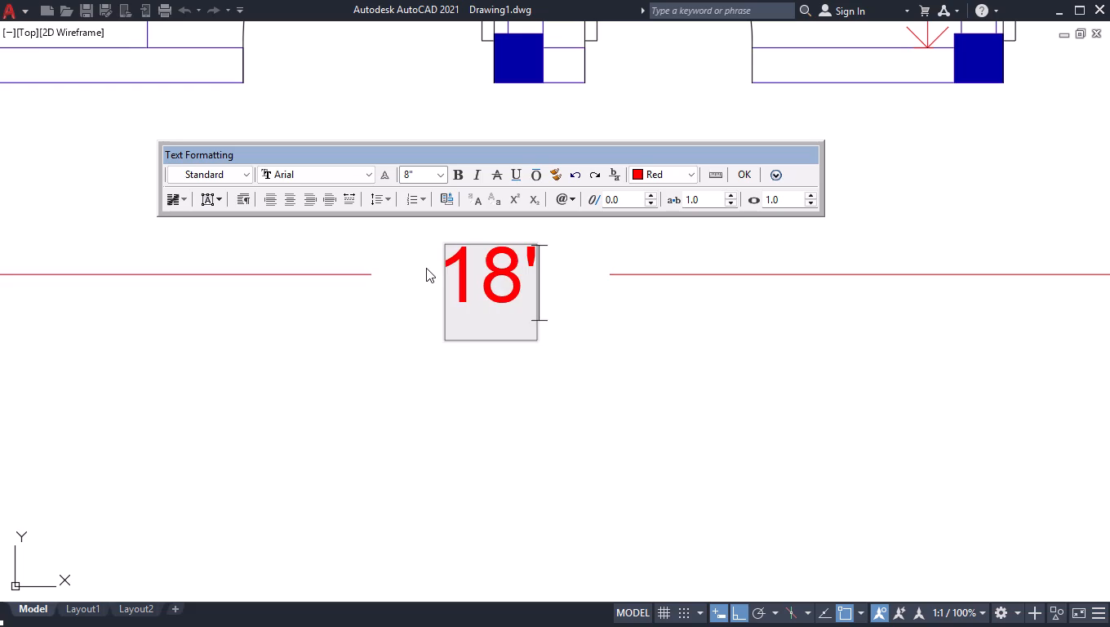
{"action": "key", "text": "minus"}
{"action": "type", "text": "10\""}
{"action": "left_click", "coordinate": [434, 355]}
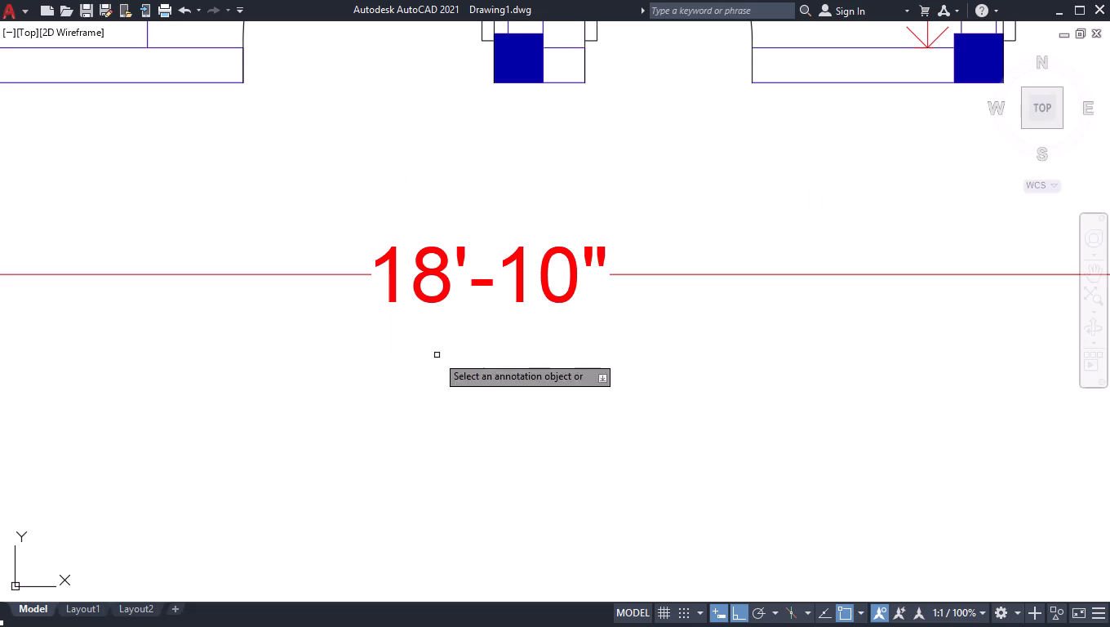
{"action": "key", "text": "space"}
Add a linear dimension for the central hall's inside depth, from top wall to bottom wall, near its left wall.
{"action": "scroll", "coordinate": [451, 382], "scroll_direction": "down", "scroll_amount": 3}
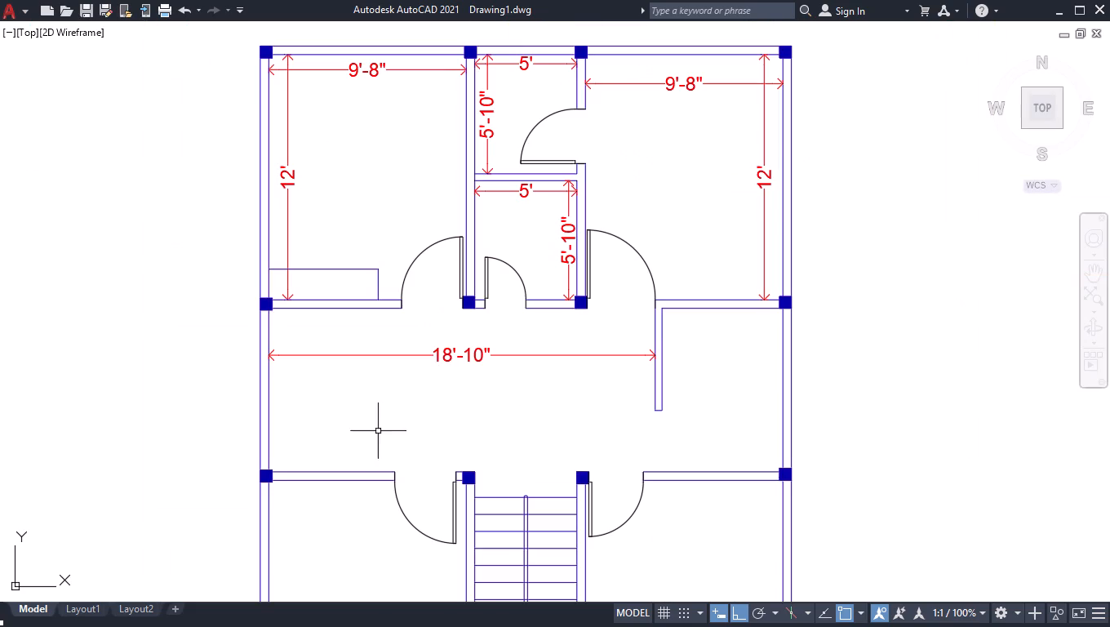
{"action": "key", "text": "space"}
{"action": "key", "text": "space"}
{"action": "type", "text": "dli"}
{"action": "key", "text": "Return"}
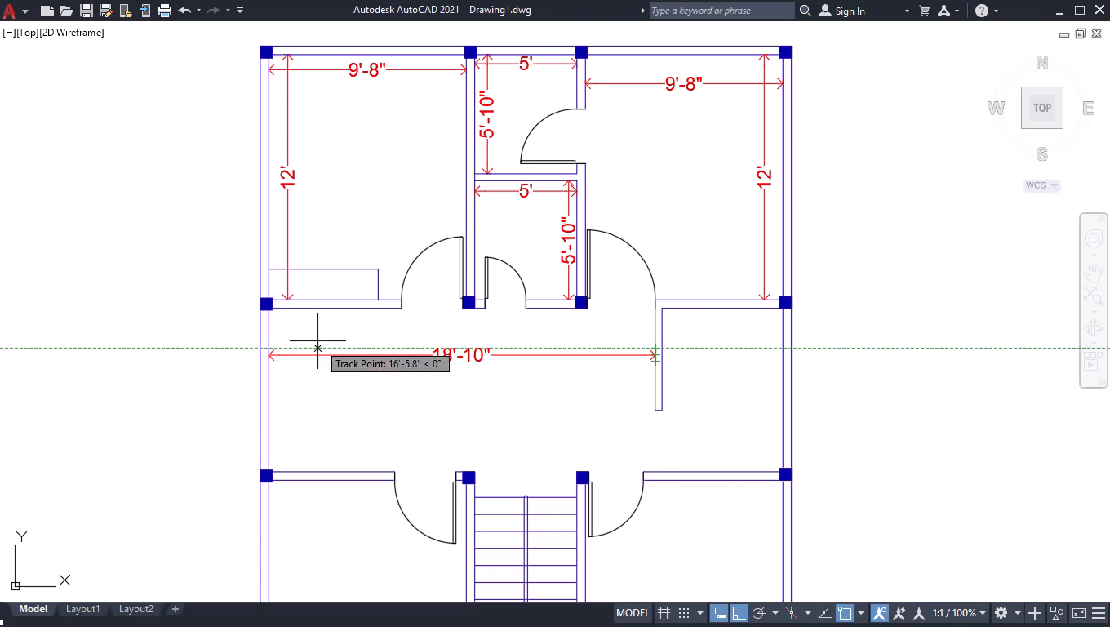
{"action": "left_click", "coordinate": [313, 310]}
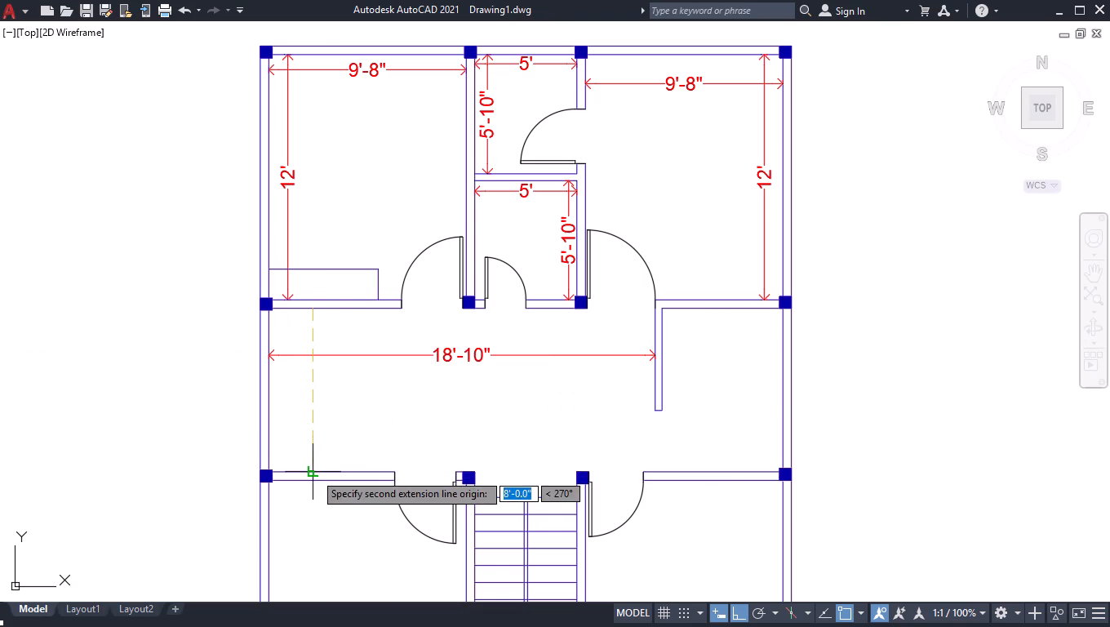
{"action": "left_click", "coordinate": [314, 473]}
{"action": "left_click", "coordinate": [282, 442]}
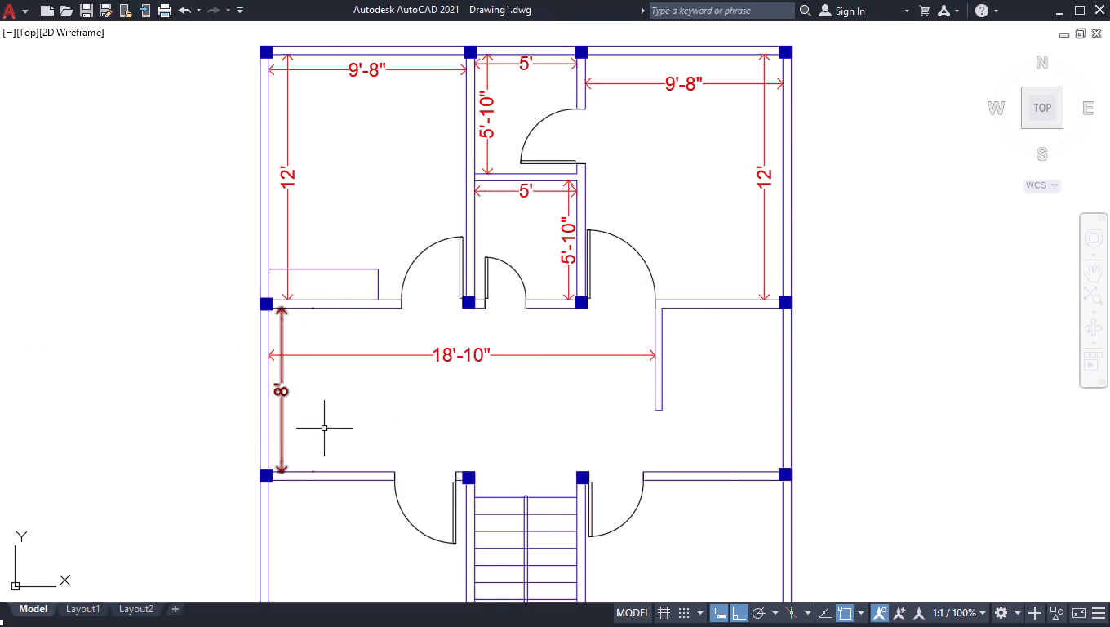
Dimension the inside depth of the space right of the short partition, close to the right outer wall.
{"action": "scroll", "coordinate": [340, 427], "scroll_direction": "down", "scroll_amount": 1}
{"action": "scroll", "coordinate": [604, 458], "scroll_direction": "up", "scroll_amount": 2}
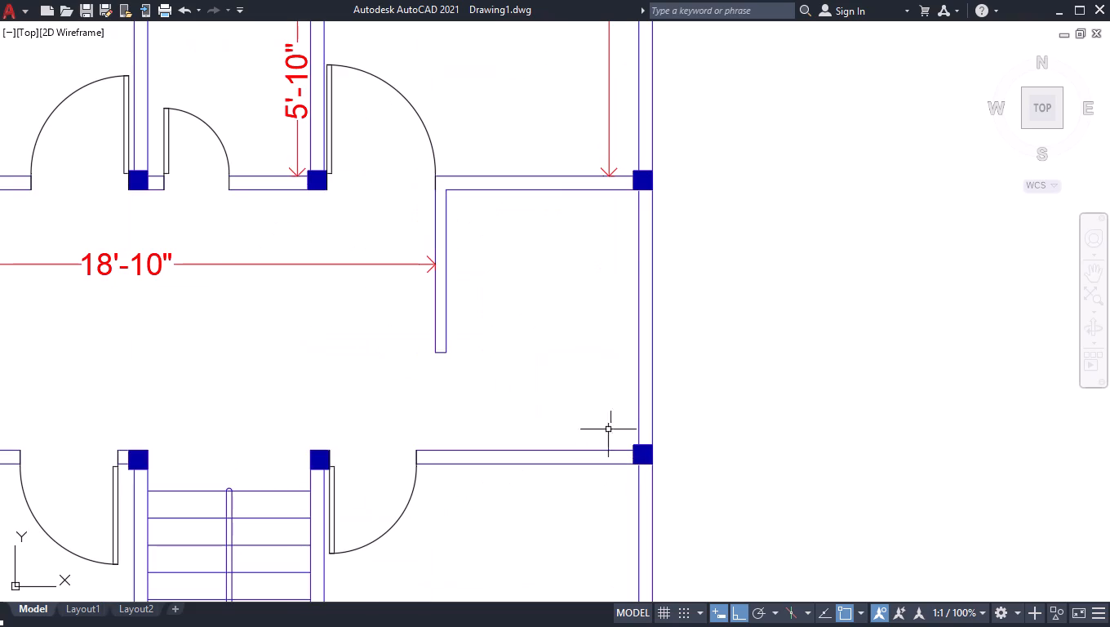
{"action": "key", "text": "space"}
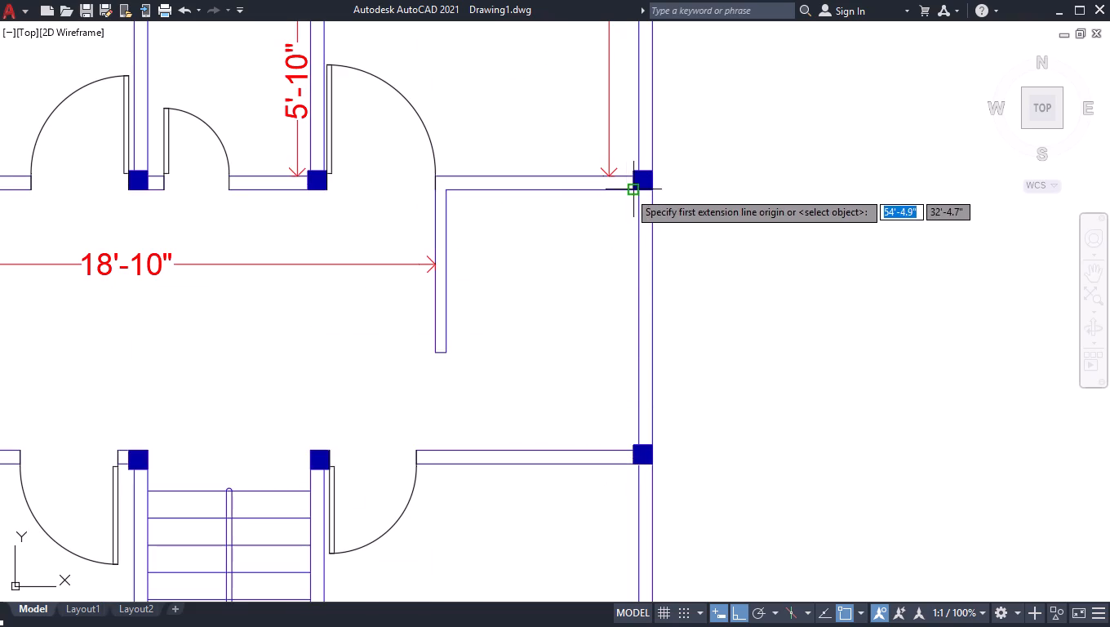
{"action": "left_click", "coordinate": [625, 189]}
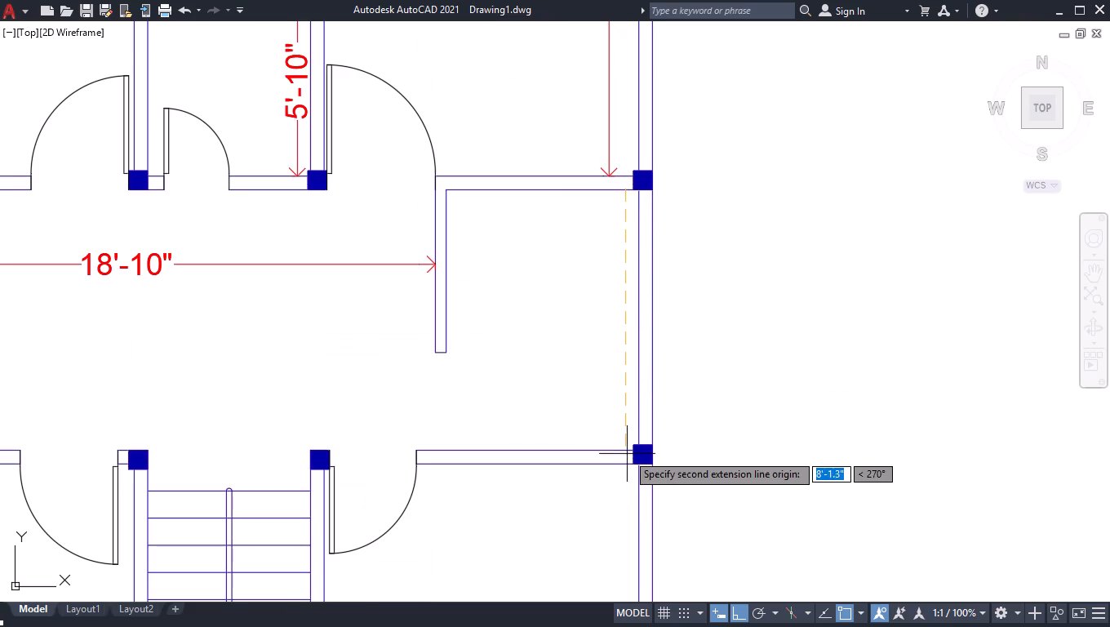
{"action": "left_click", "coordinate": [627, 452]}
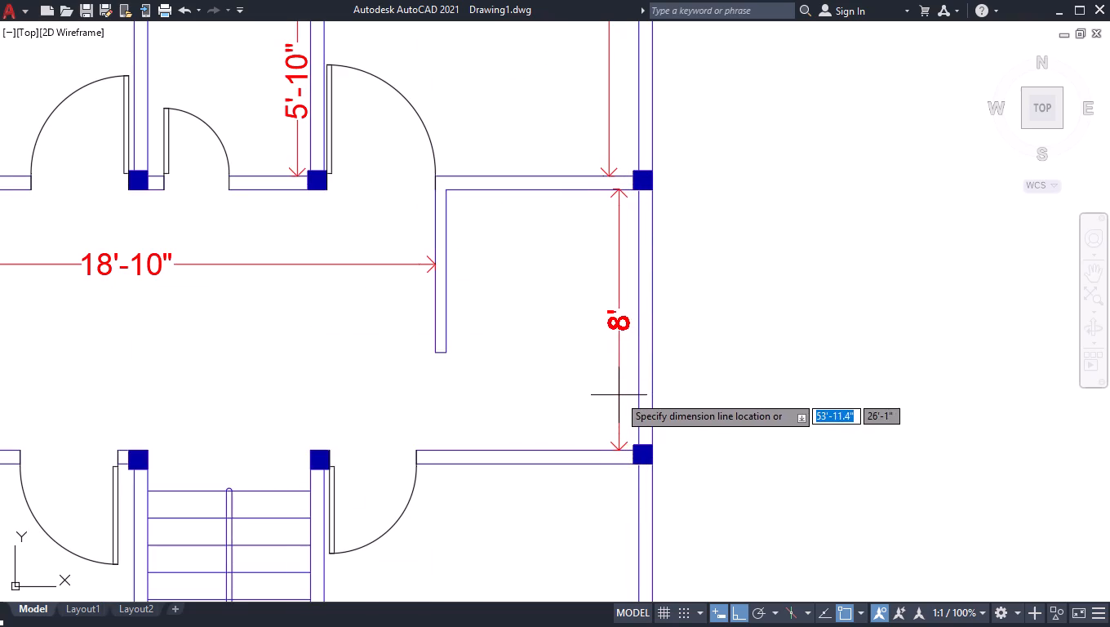
{"action": "left_click", "coordinate": [620, 394]}
Dimension the inside width from the short partition to the right outer wall, just below the space's top wall.
{"action": "key", "text": "space"}
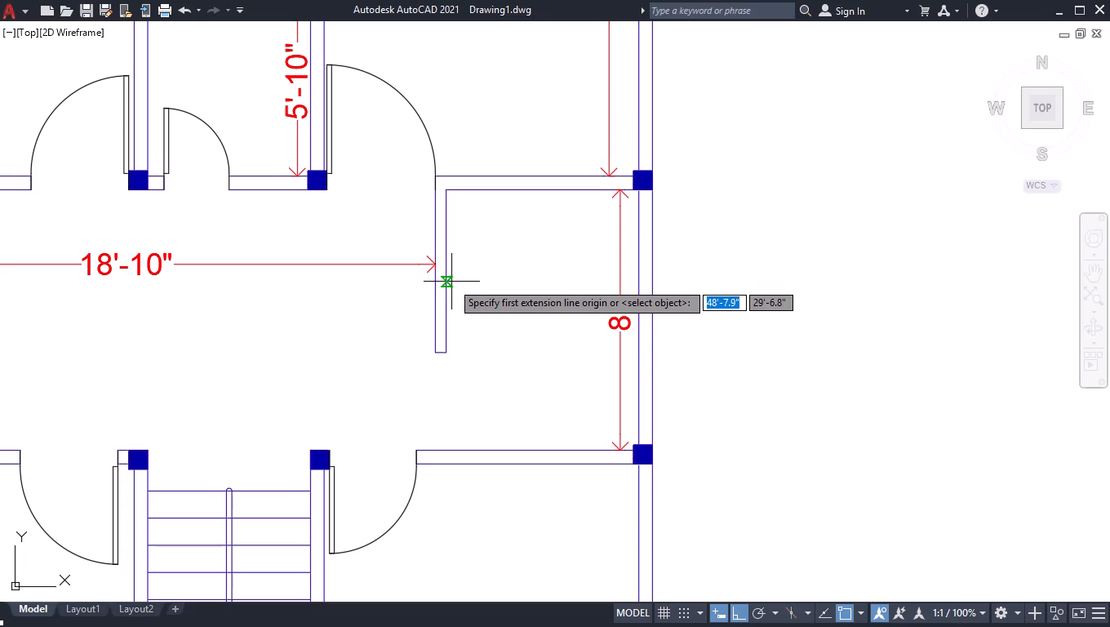
{"action": "left_click", "coordinate": [446, 269]}
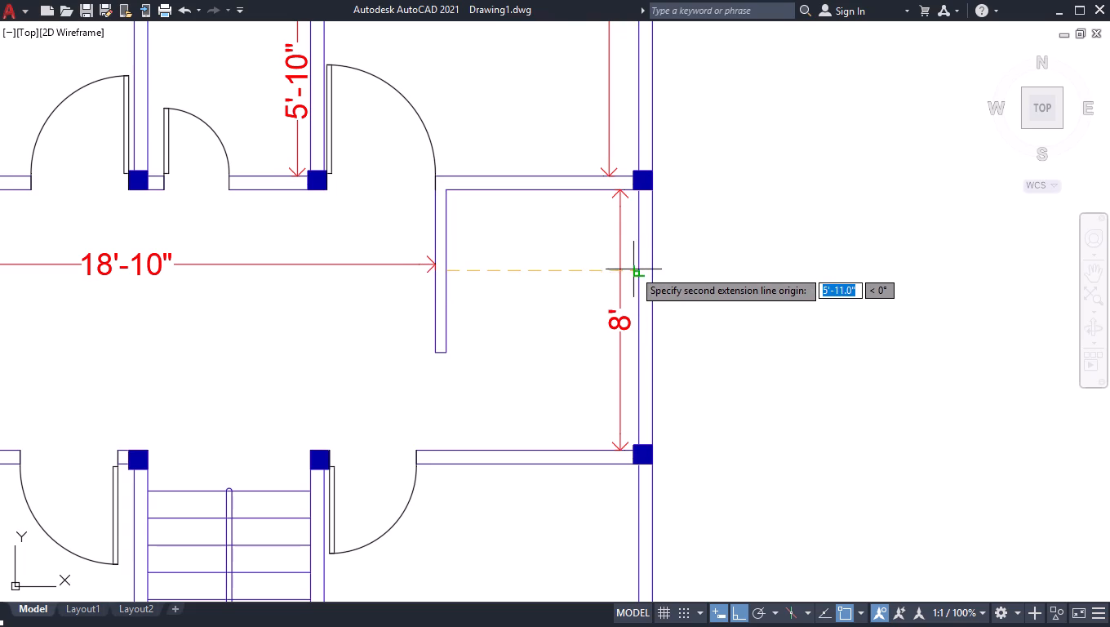
{"action": "left_click", "coordinate": [637, 274]}
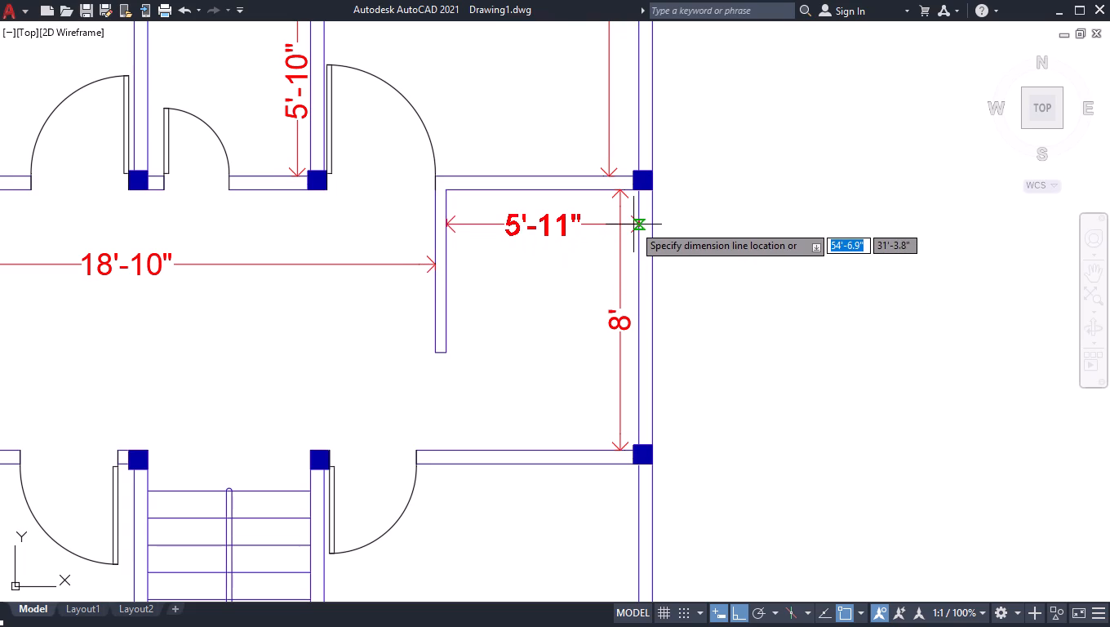
{"action": "left_click", "coordinate": [633, 220]}
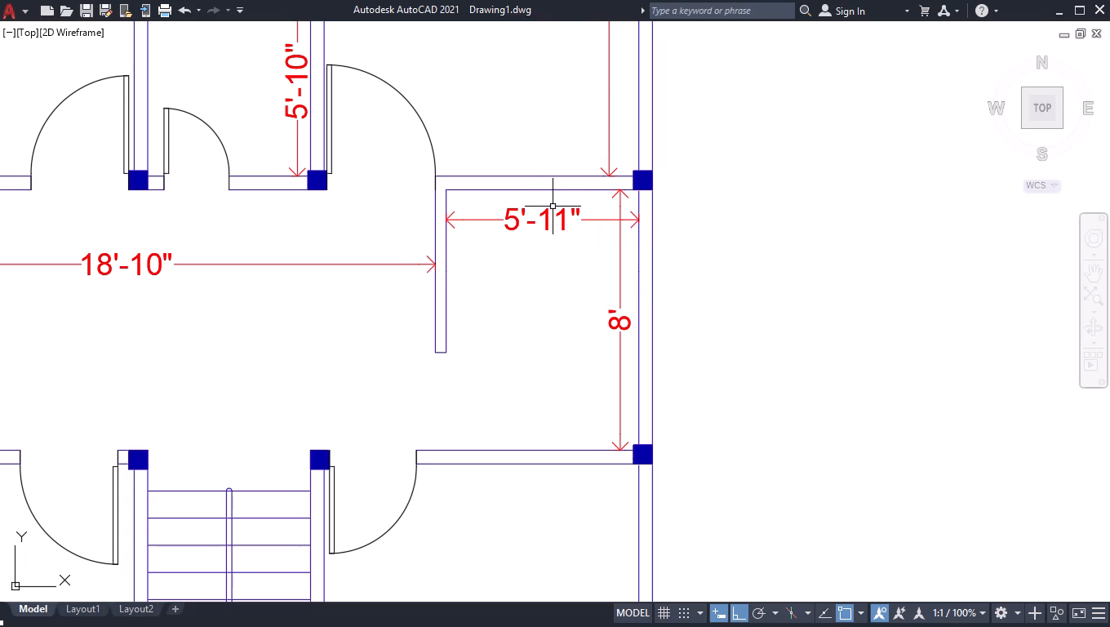
Modify the ISO-25 dimension style so its text height is 6".
{"action": "key", "text": "d"}
{"action": "key", "text": "Return"}
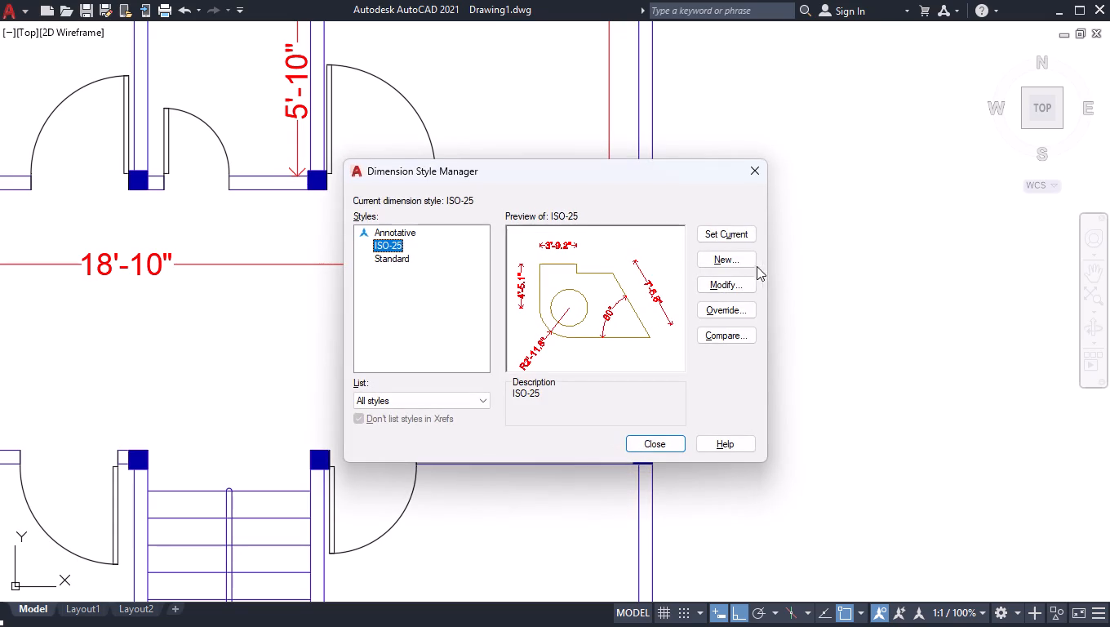
{"action": "left_click", "coordinate": [718, 287]}
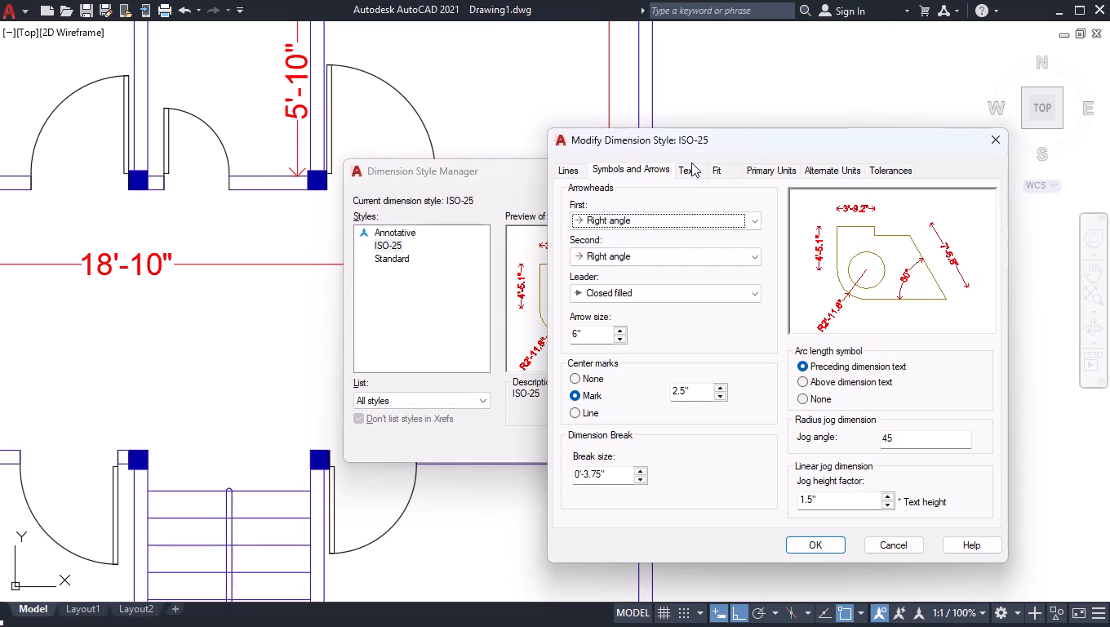
{"action": "left_click", "coordinate": [690, 162]}
{"action": "left_click", "coordinate": [689, 172]}
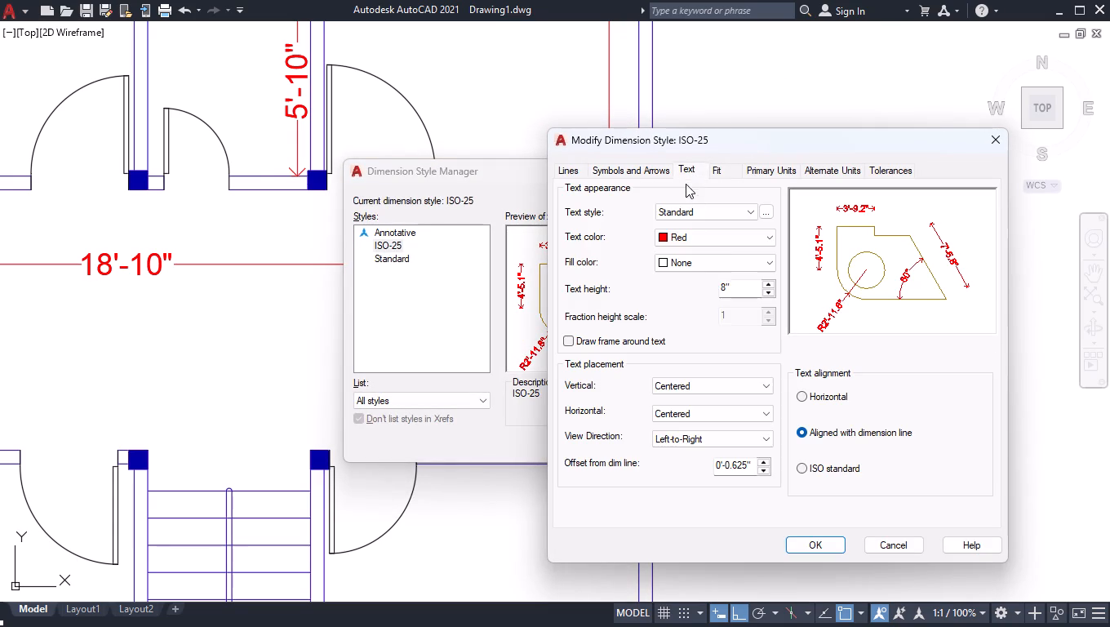
{"action": "left_click_drag", "start_coordinate": [752, 284], "coordinate": [670, 290]}
{"action": "key", "text": "6"}
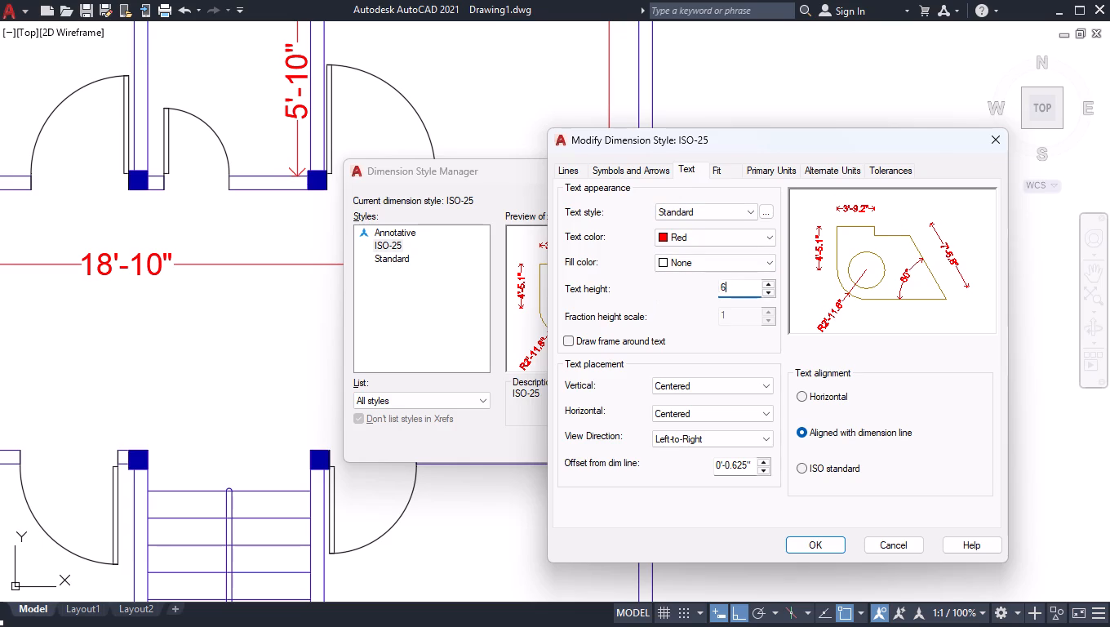
{"action": "key", "text": "Return"}
{"action": "left_click", "coordinate": [810, 539]}
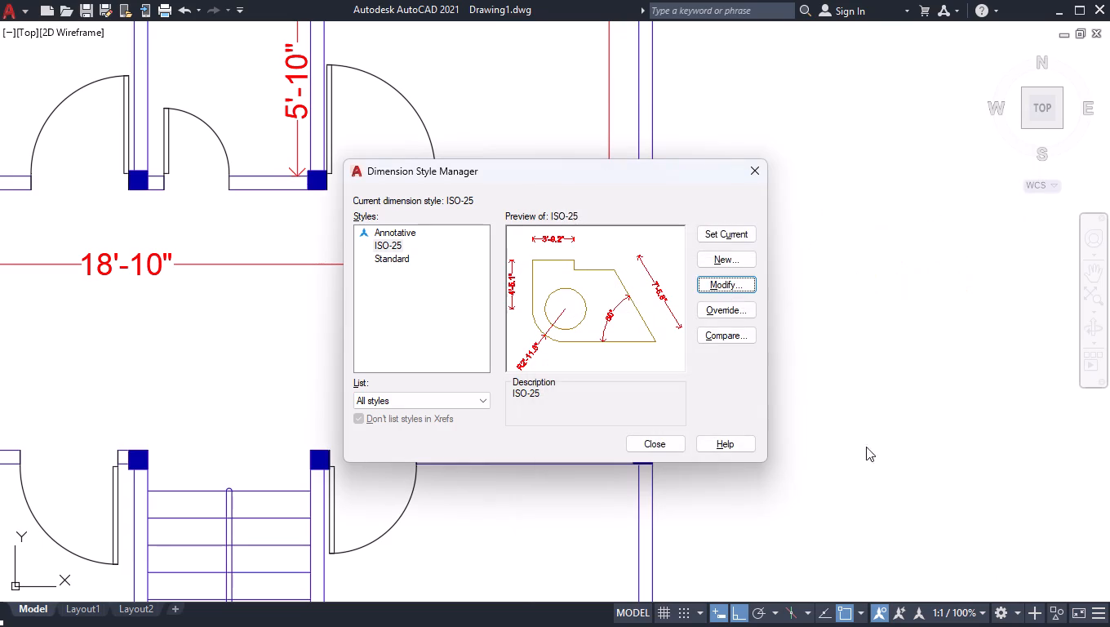
{"action": "left_click", "coordinate": [653, 436]}
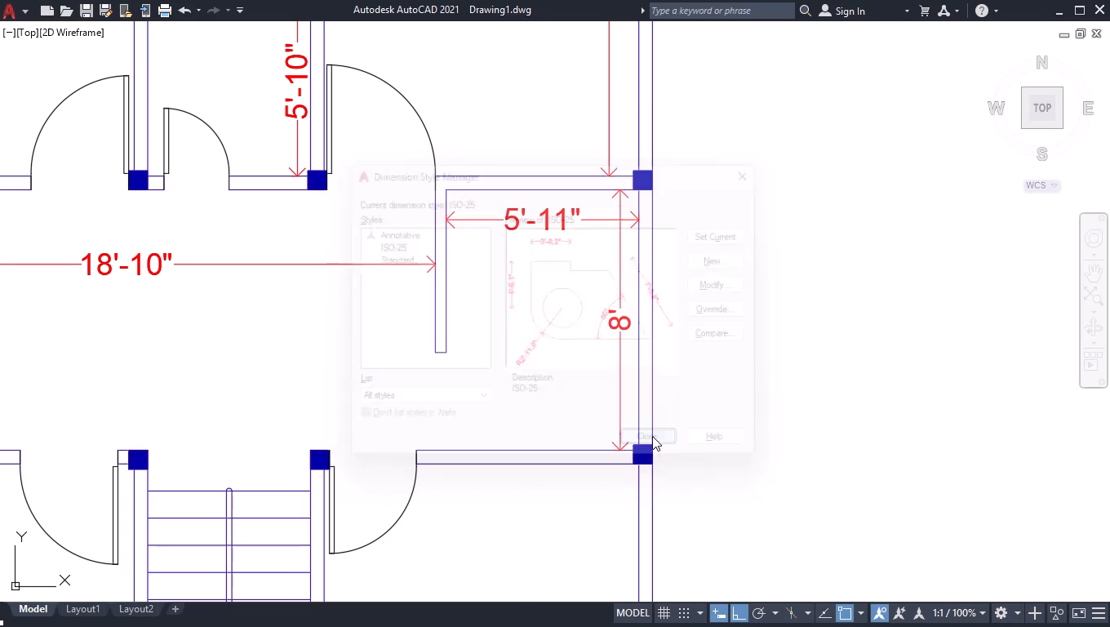
Add a linear dimension for the inside width of the room left of the staircase, near its bottom wall.
{"action": "scroll", "coordinate": [729, 220], "scroll_direction": "down", "scroll_amount": 1}
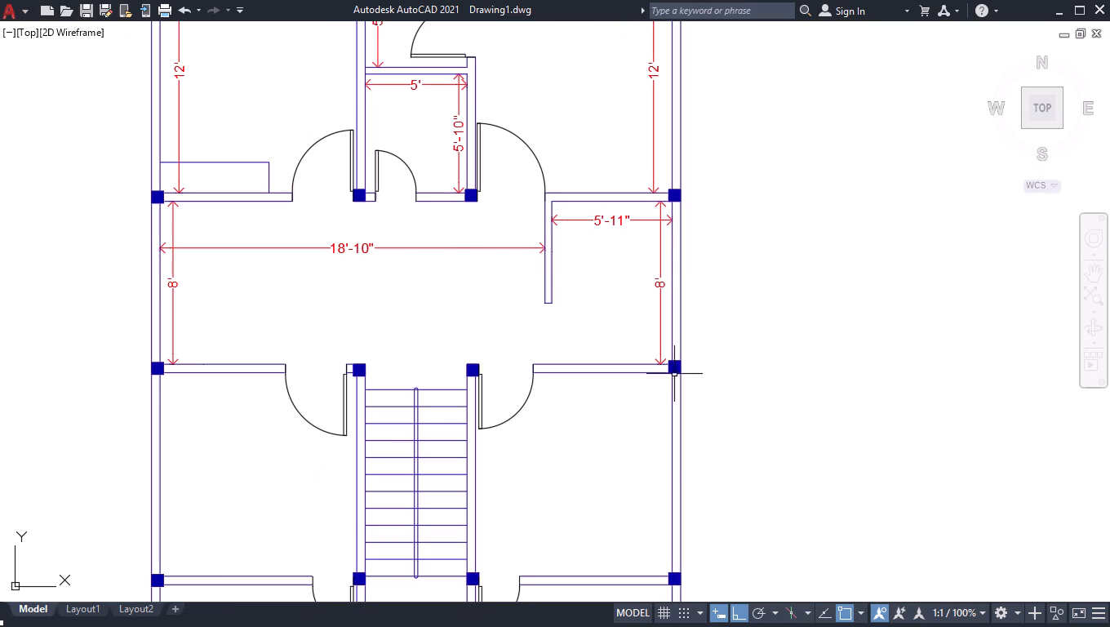
{"action": "scroll", "coordinate": [601, 409], "scroll_direction": "down", "scroll_amount": 1}
{"action": "scroll", "coordinate": [425, 491], "scroll_direction": "up", "scroll_amount": 1}
{"action": "type", "text": "dk"}
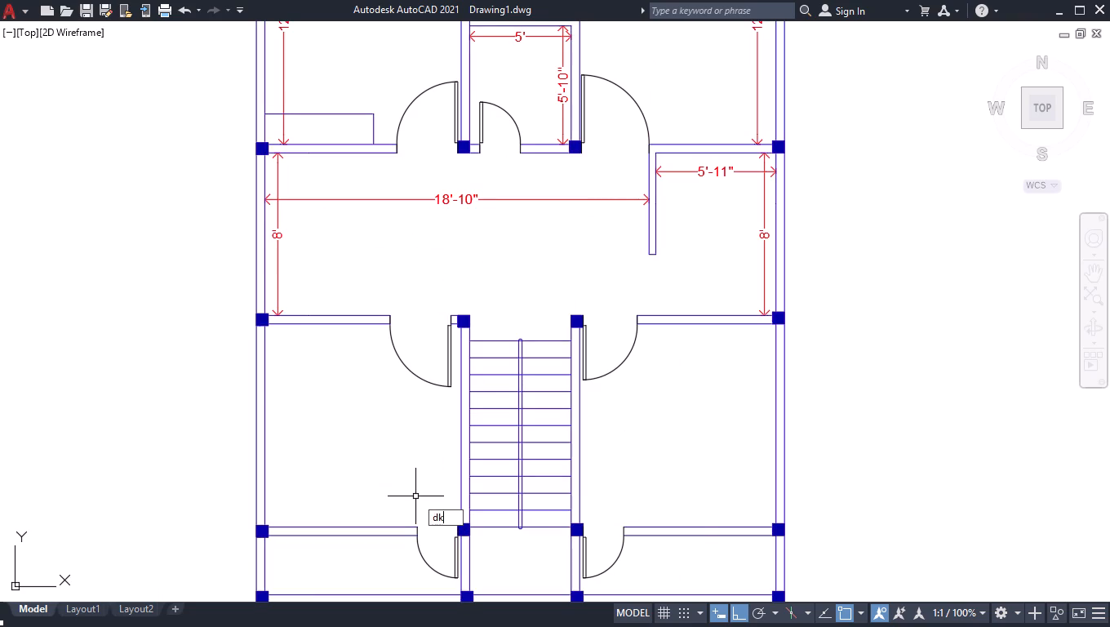
{"action": "key", "text": "BackSpace"}
{"action": "type", "text": "li"}
{"action": "key", "text": "Return"}
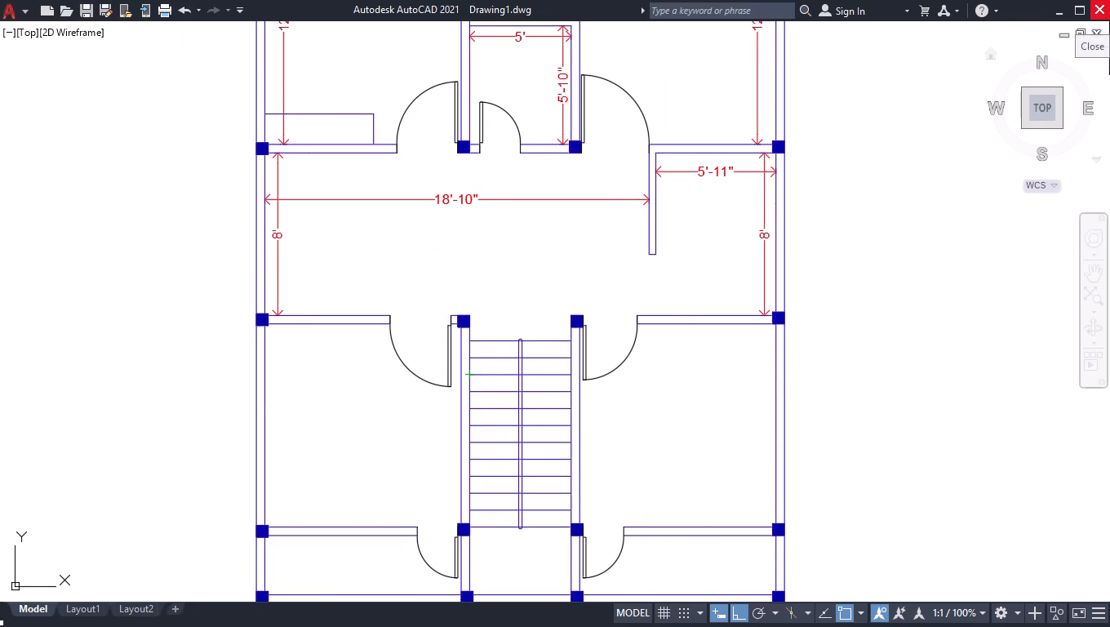
{"action": "left_click", "coordinate": [266, 503]}
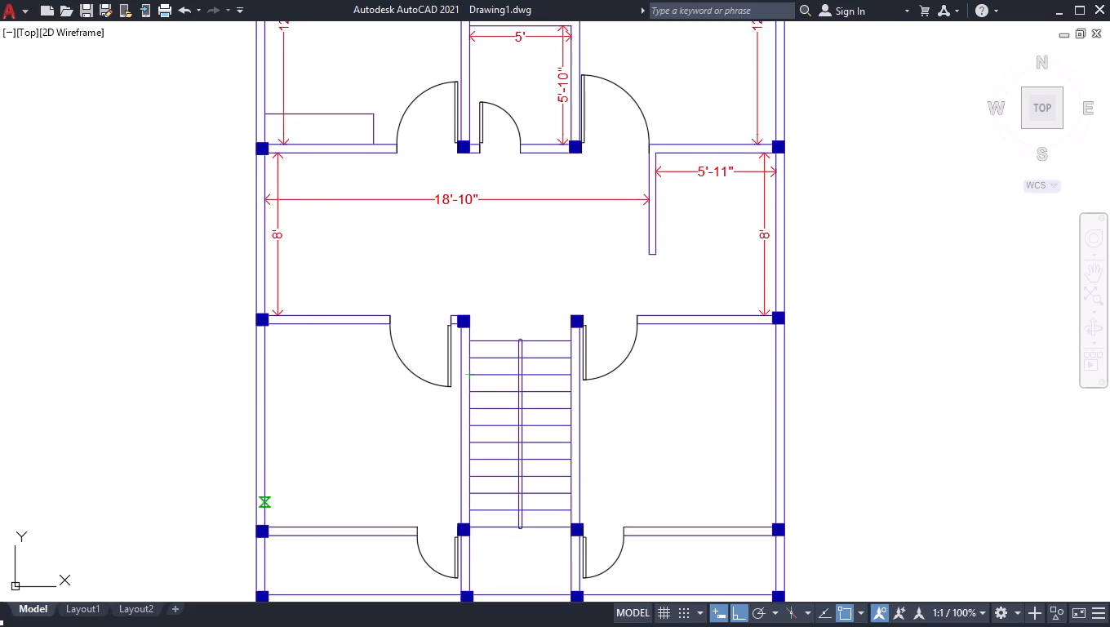
{"action": "left_click", "coordinate": [457, 501]}
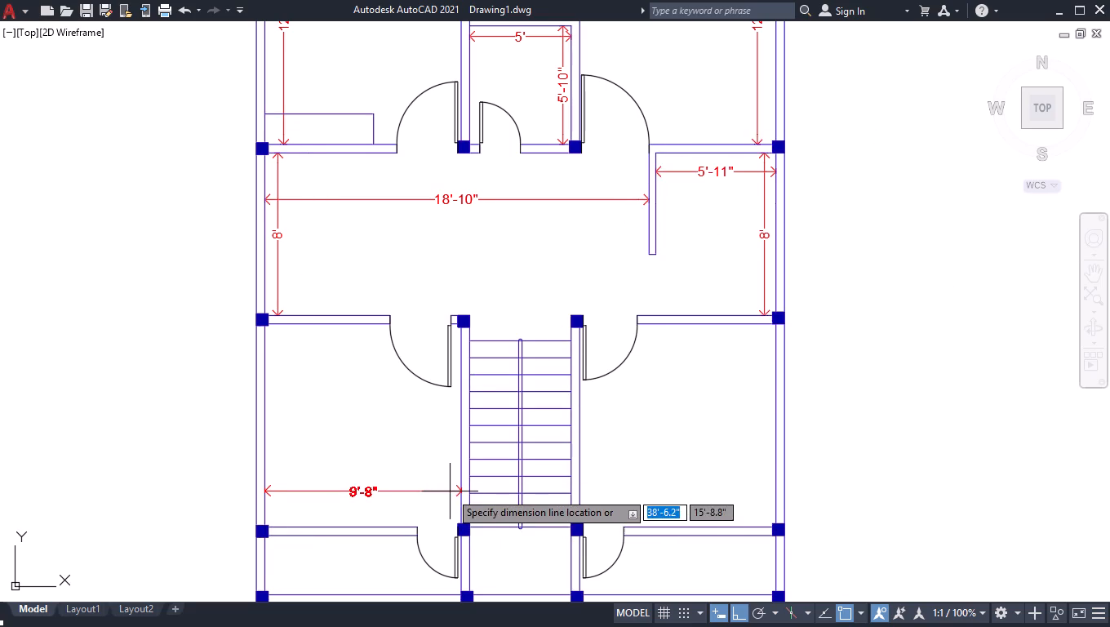
{"action": "left_click", "coordinate": [445, 479]}
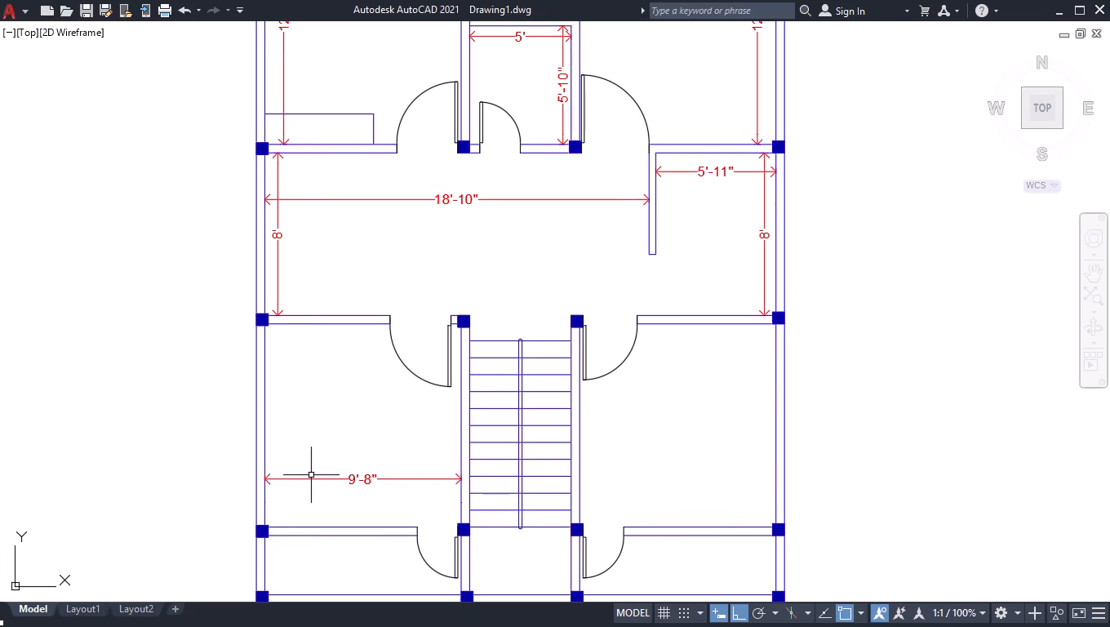
Dimension the inside depth of the room left of the staircase, close to the left outer wall.
{"action": "key", "text": "space"}
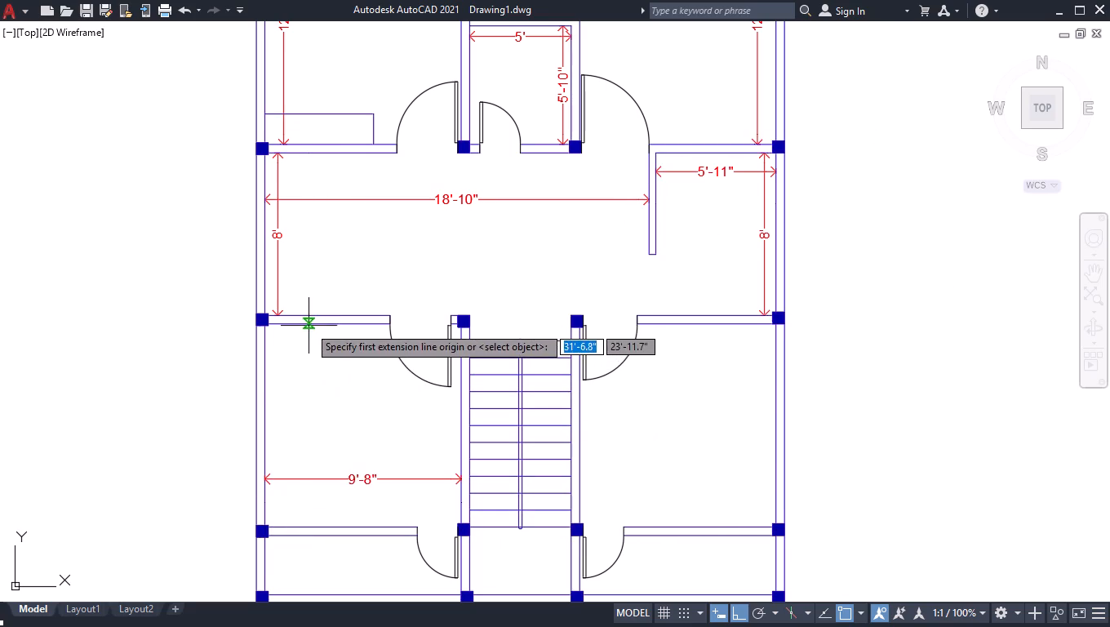
{"action": "left_click", "coordinate": [309, 326]}
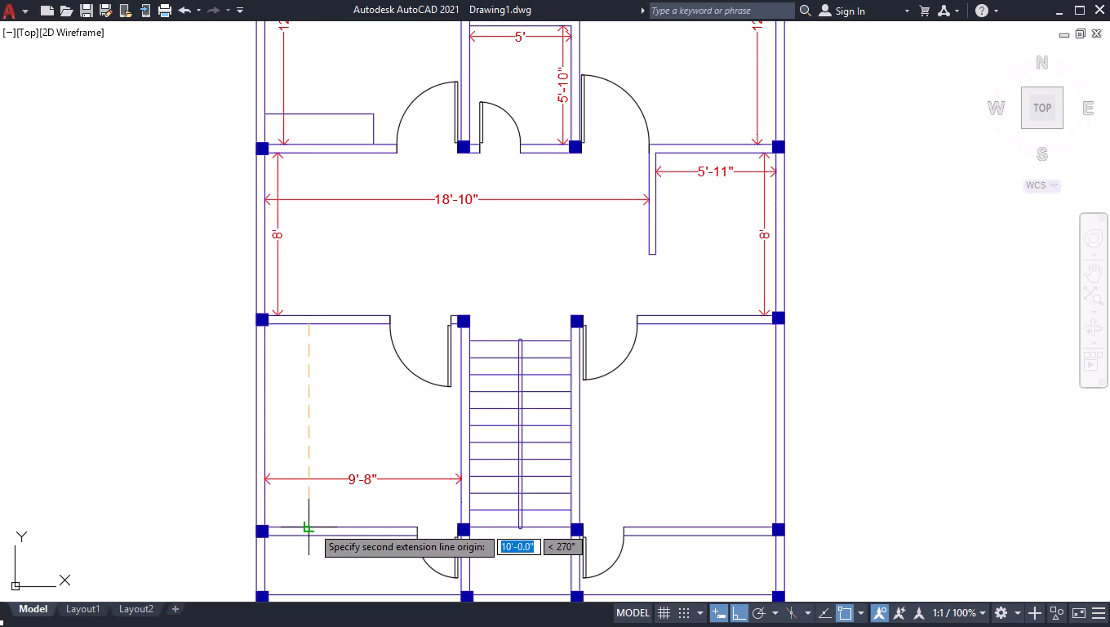
{"action": "left_click", "coordinate": [312, 526]}
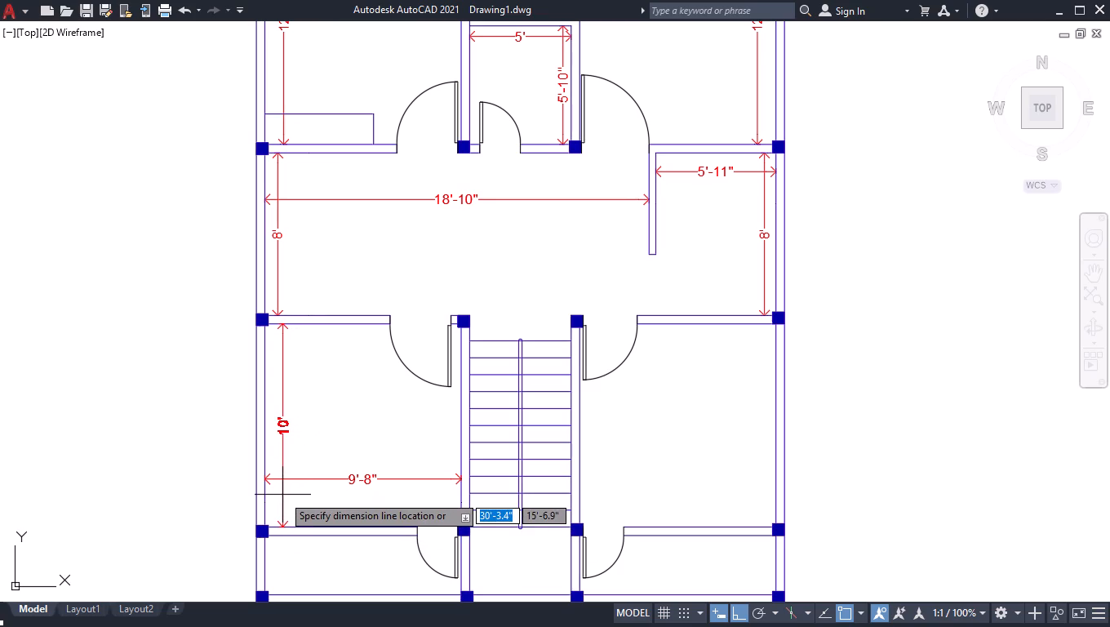
{"action": "left_click", "coordinate": [279, 495]}
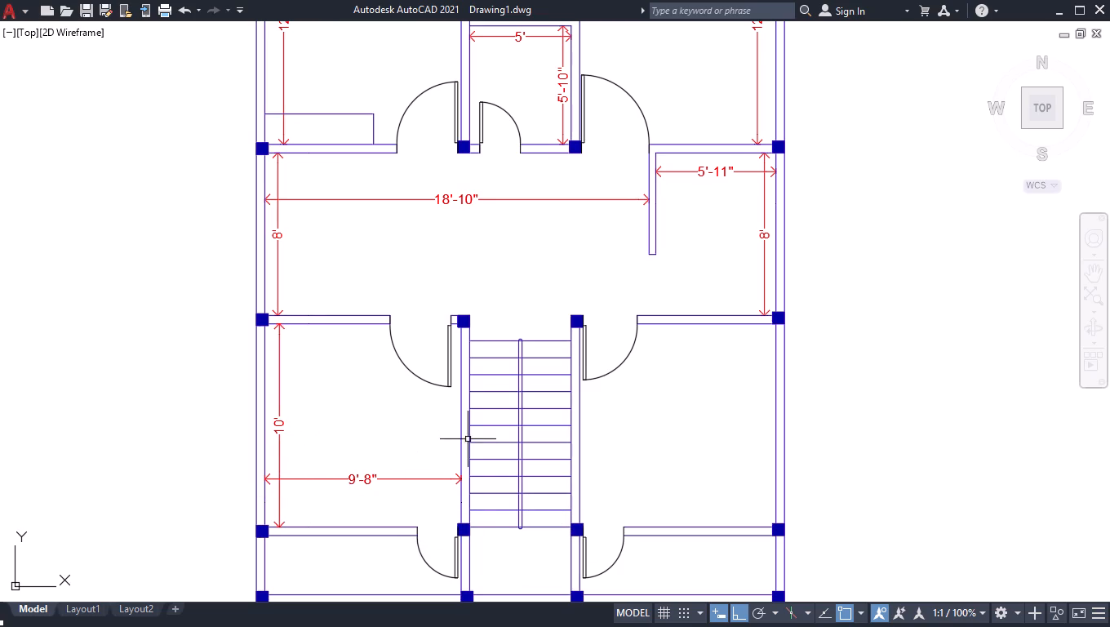
Dimension the inside depth of the room right of the staircase, close to the right outer wall.
{"action": "key", "text": "space"}
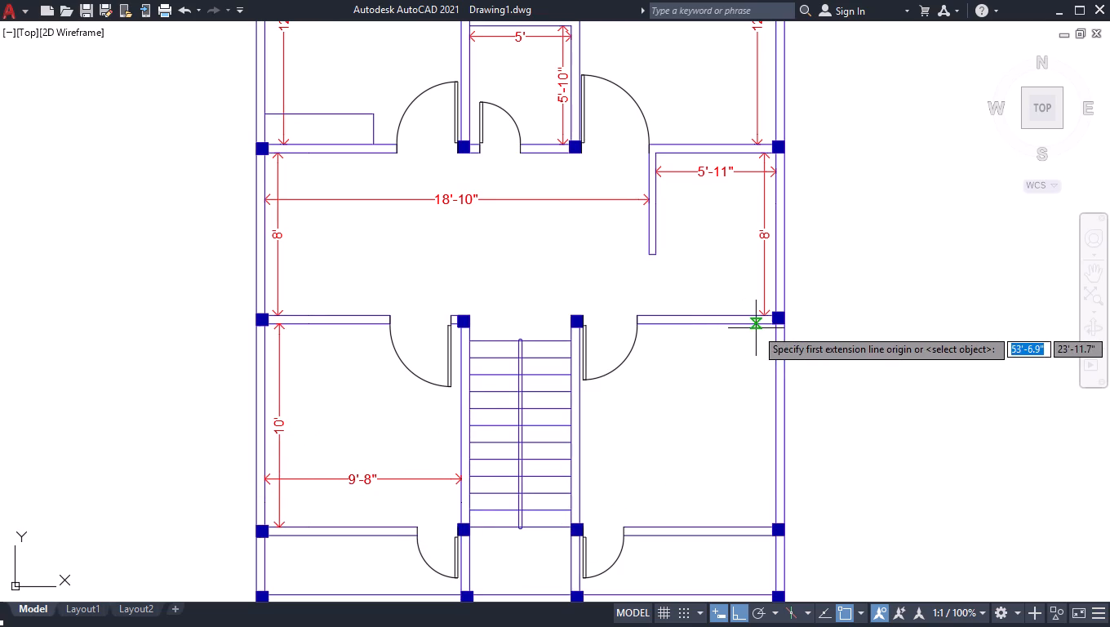
{"action": "left_click", "coordinate": [757, 327]}
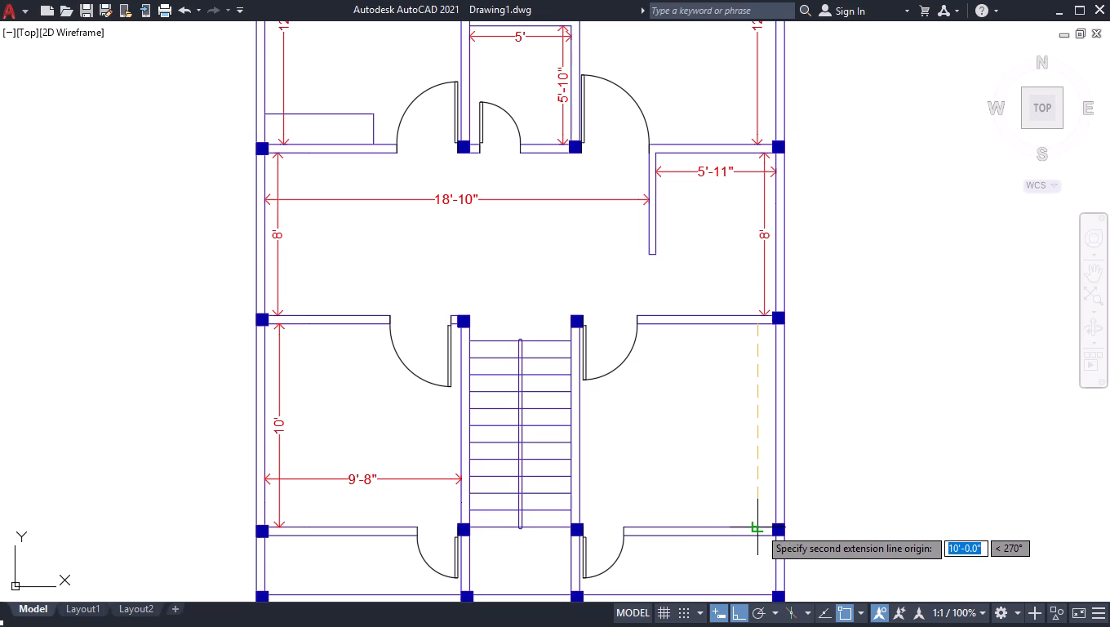
{"action": "left_click", "coordinate": [761, 523]}
{"action": "left_click", "coordinate": [766, 490]}
Dimension the inside width of the room right of the staircase, from the stair wall to the right outer wall.
{"action": "key", "text": "space"}
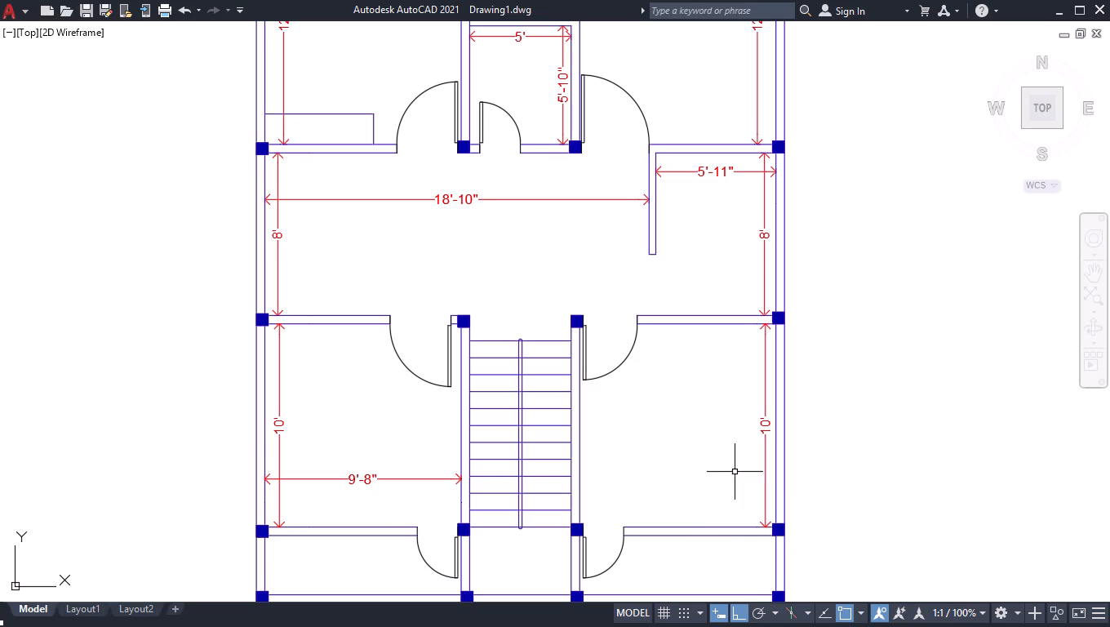
{"action": "left_click", "coordinate": [581, 483]}
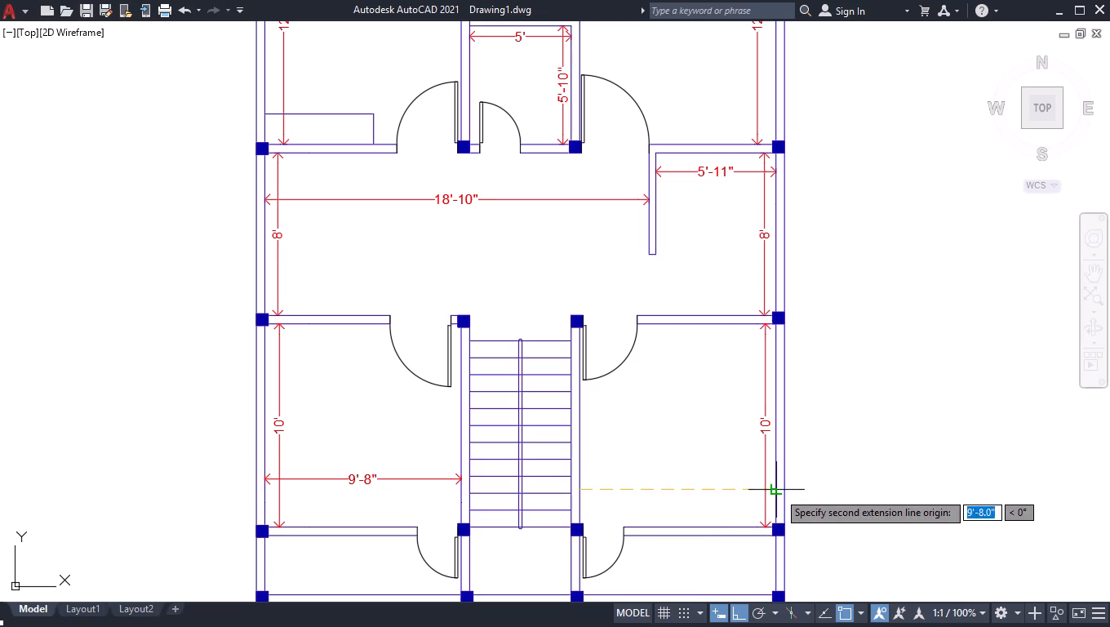
{"action": "left_click", "coordinate": [778, 491]}
{"action": "left_click", "coordinate": [765, 482]}
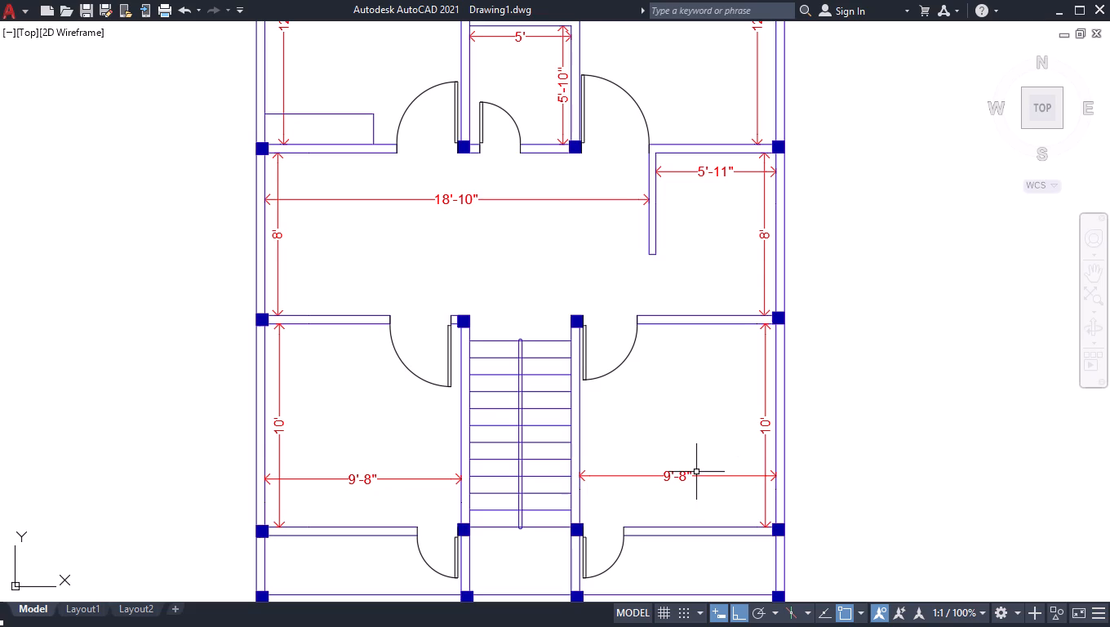
Move the width dimension of the room right of the staircase down, closer to the room's bottom wall.
{"action": "left_click", "coordinate": [695, 474]}
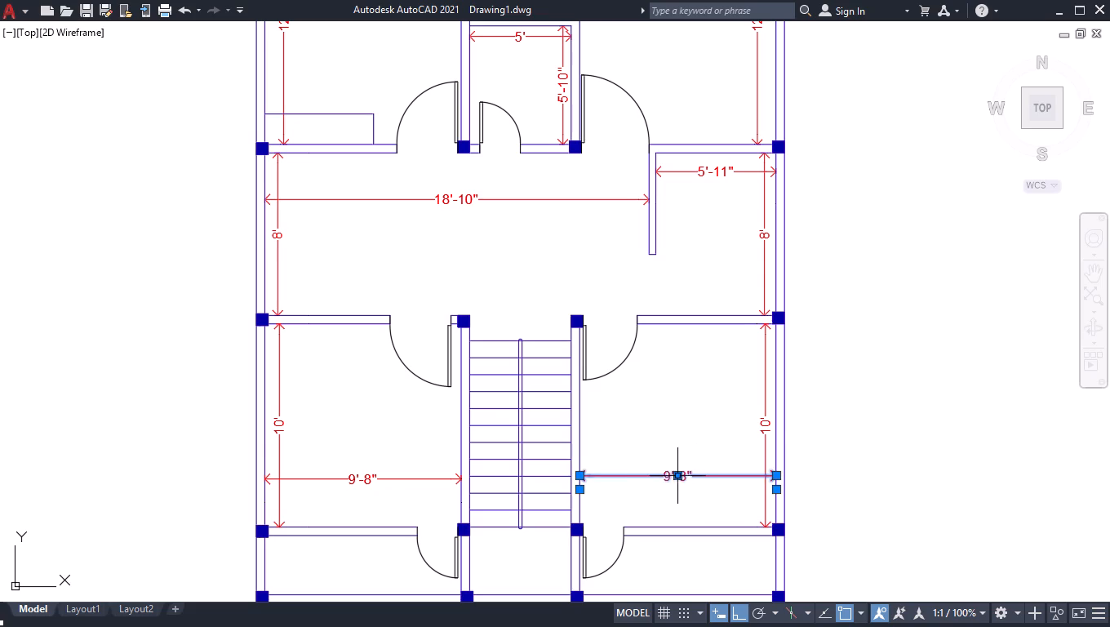
{"action": "left_click", "coordinate": [676, 476]}
{"action": "left_click", "coordinate": [677, 502]}
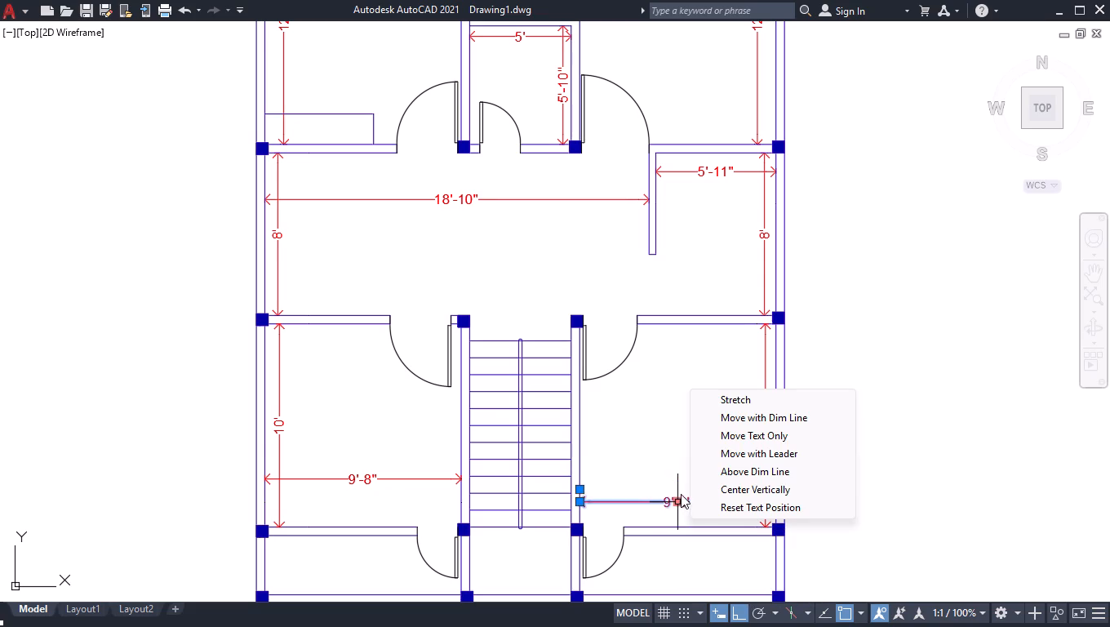
{"action": "right_click", "coordinate": [642, 360]}
{"action": "left_click", "coordinate": [695, 460]}
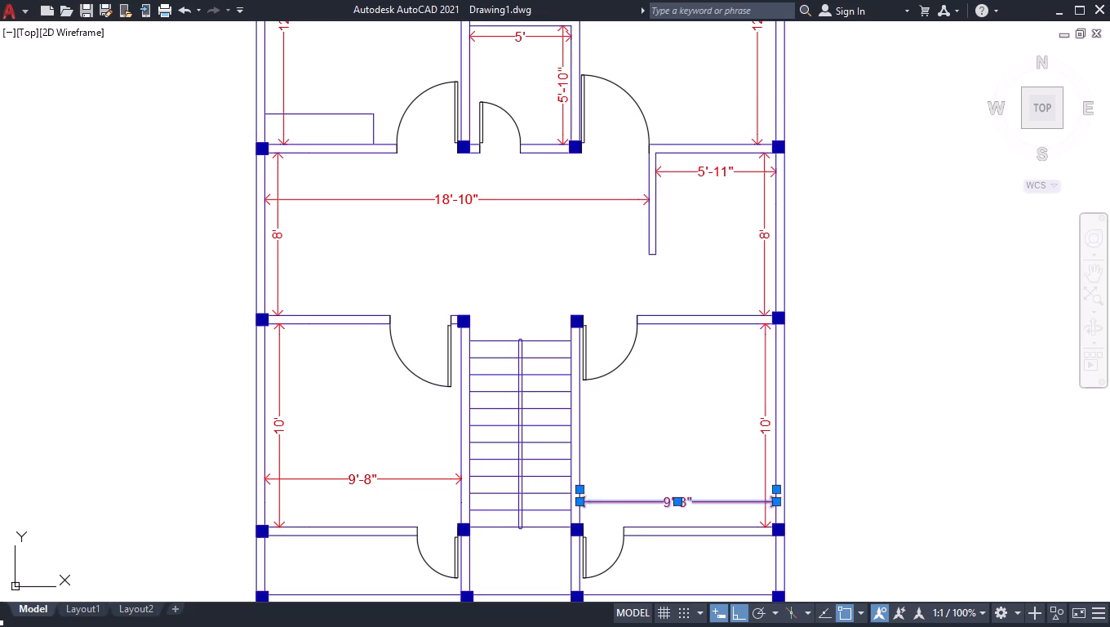
Add a linear dimension for the inside depth of the narrow bottom-left space, near the left outer wall.
{"action": "scroll", "coordinate": [690, 362], "scroll_direction": "down", "scroll_amount": 2}
{"action": "scroll", "coordinate": [658, 433], "scroll_direction": "up", "scroll_amount": 2}
{"action": "scroll", "coordinate": [492, 450], "scroll_direction": "up", "scroll_amount": 1}
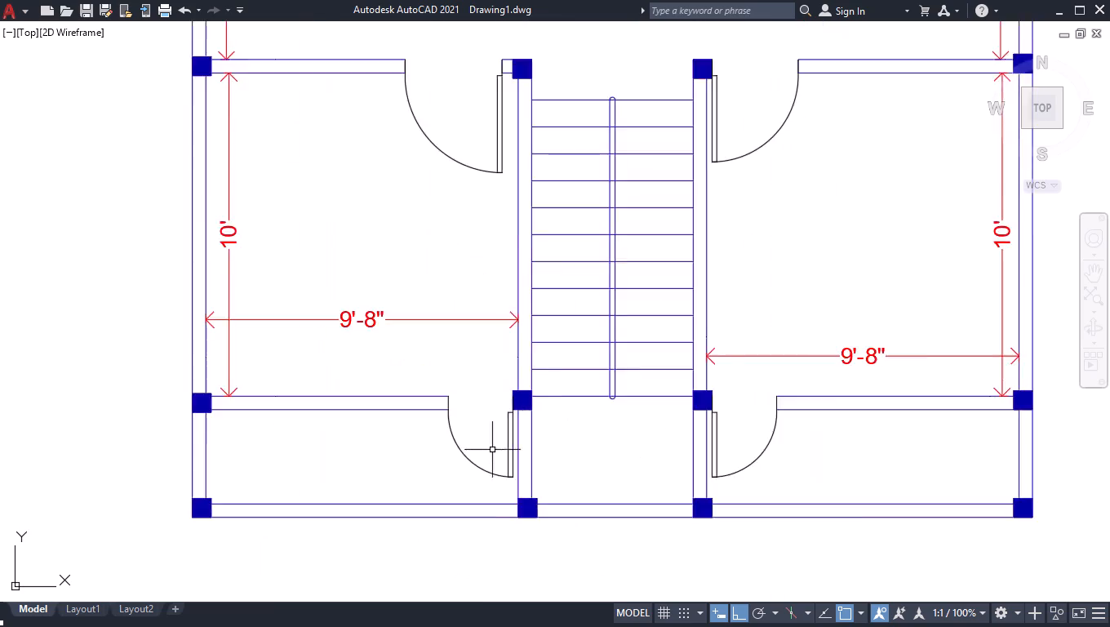
{"action": "scroll", "coordinate": [492, 450], "scroll_direction": "up", "scroll_amount": 1}
{"action": "key", "text": "space"}
{"action": "key", "text": "space"}
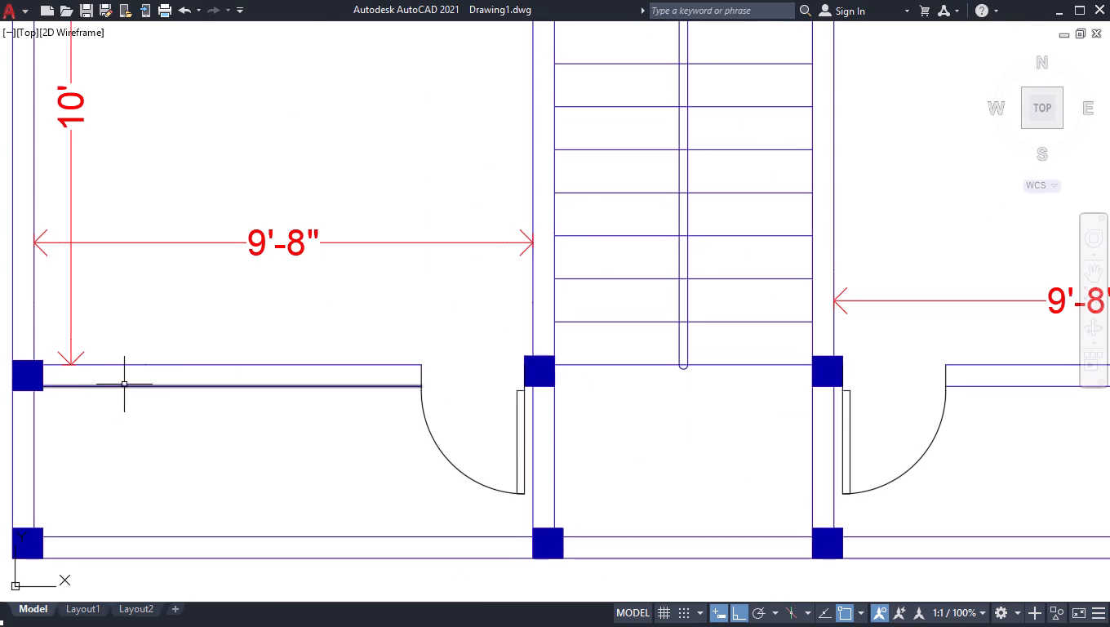
{"action": "type", "text": "dli"}
{"action": "key", "text": "Return"}
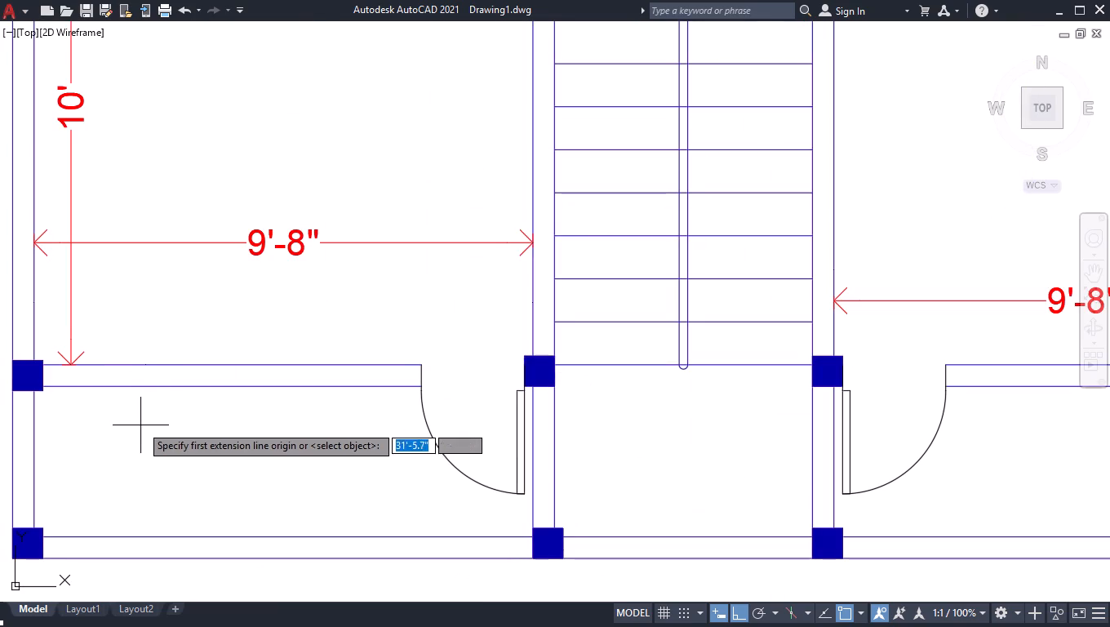
{"action": "left_click", "coordinate": [153, 388]}
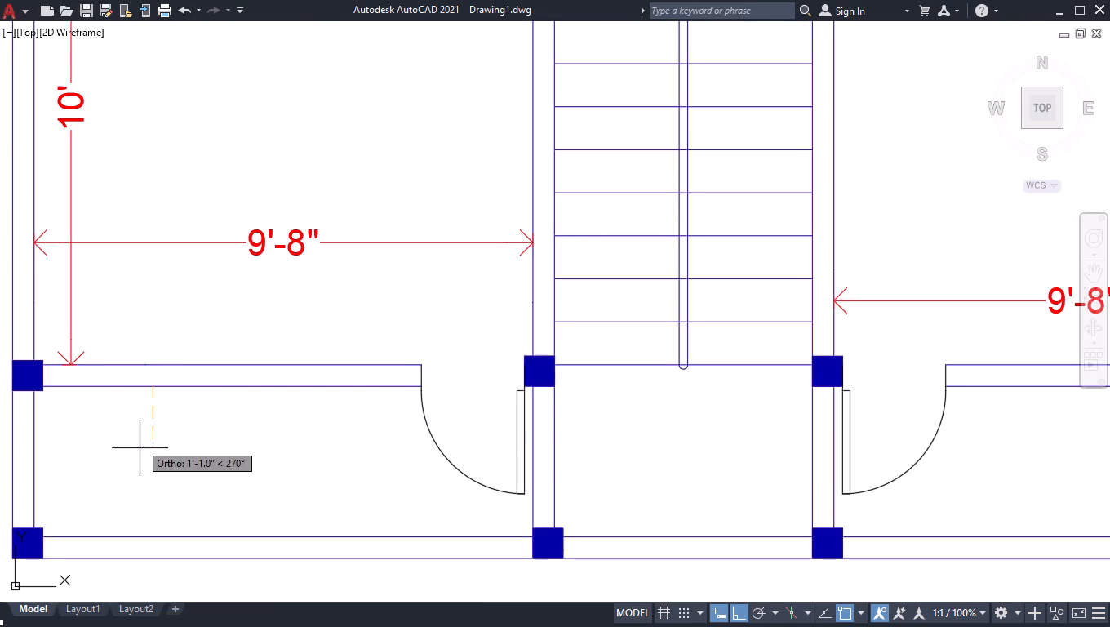
{"action": "left_click", "coordinate": [158, 539]}
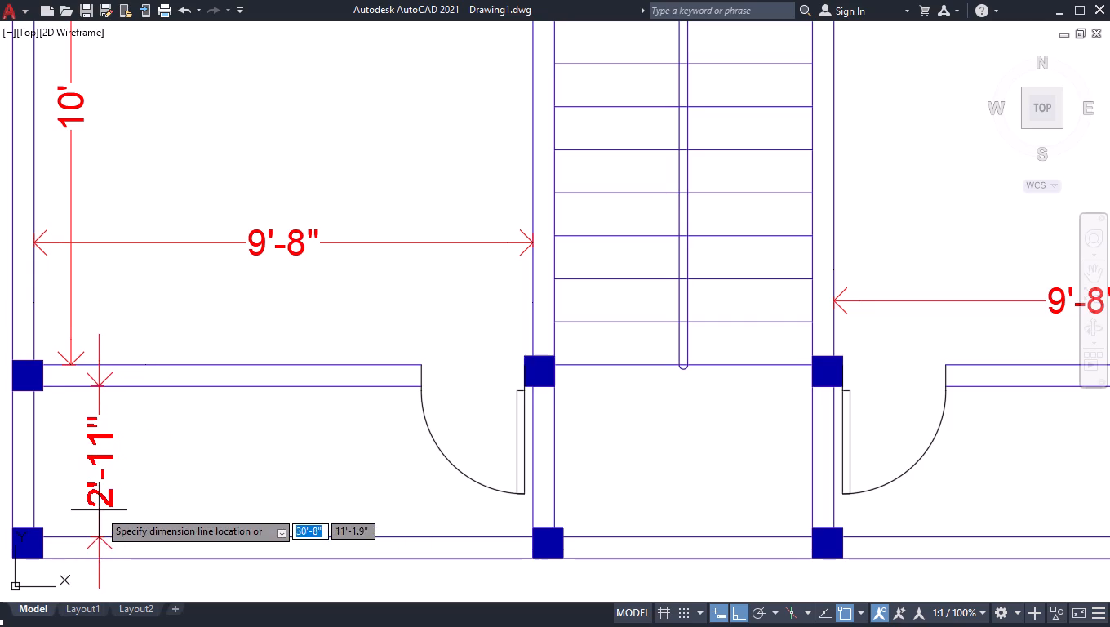
{"action": "left_click", "coordinate": [91, 437]}
Reduce the text height of the narrow bottom-left space's depth dimension to 4".
{"action": "left_click", "coordinate": [97, 459]}
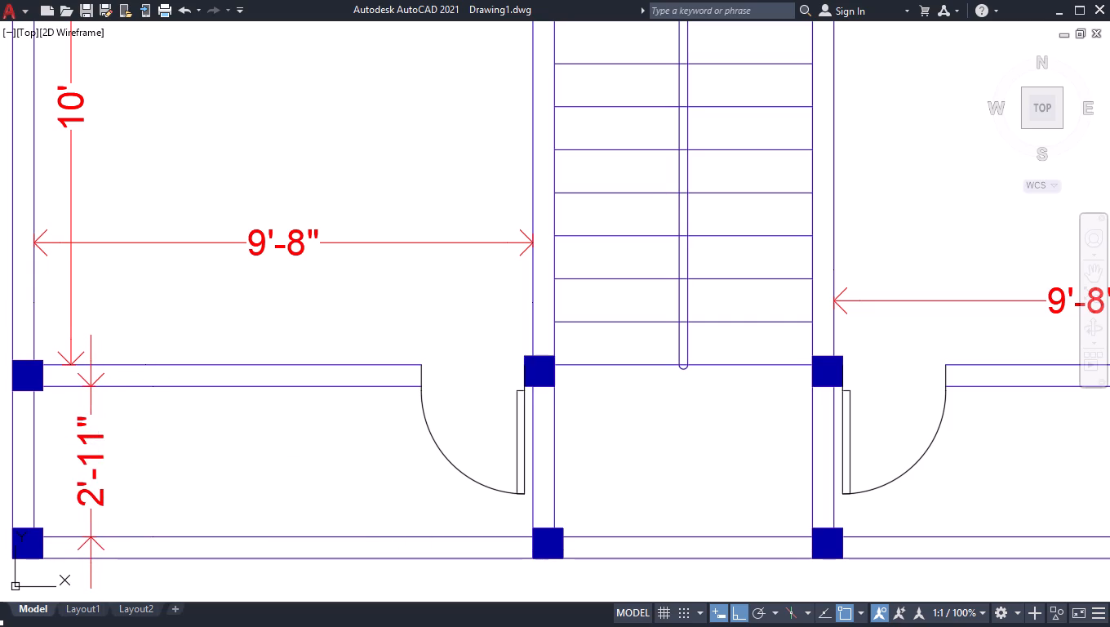
{"action": "left_click", "coordinate": [97, 459]}
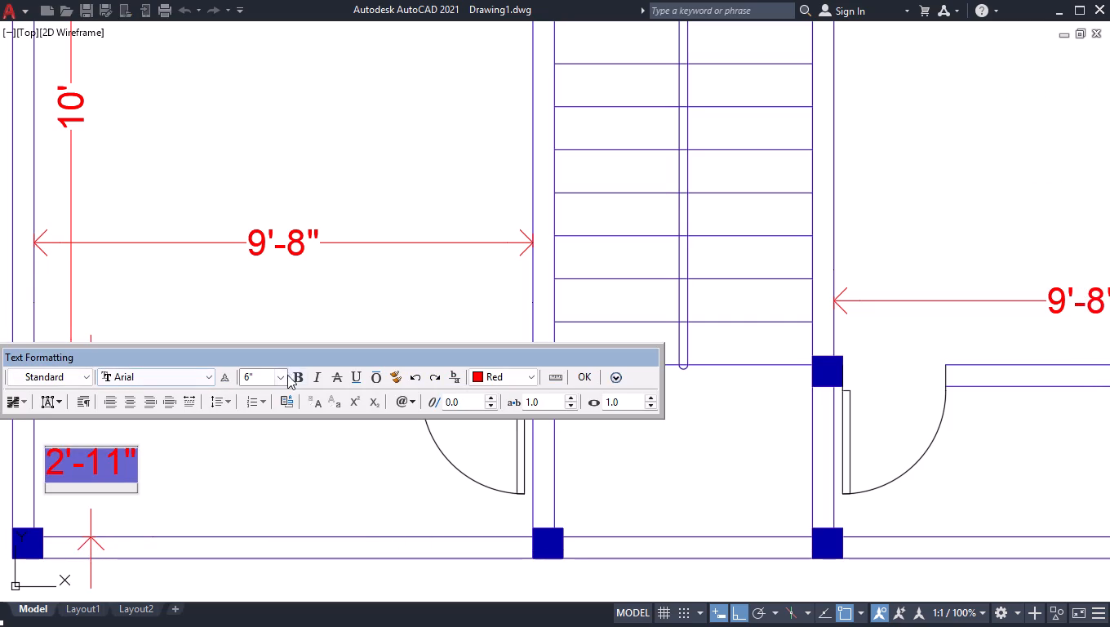
{"action": "left_click", "coordinate": [113, 474]}
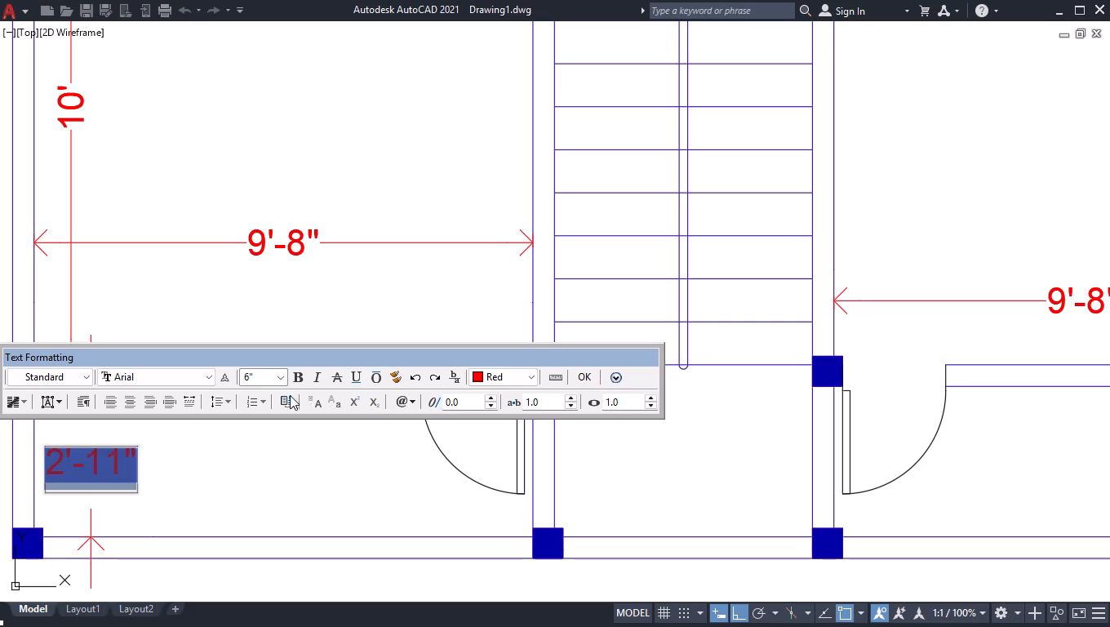
{"action": "left_click", "coordinate": [260, 374]}
{"action": "key", "text": "4"}
{"action": "key", "text": "Return"}
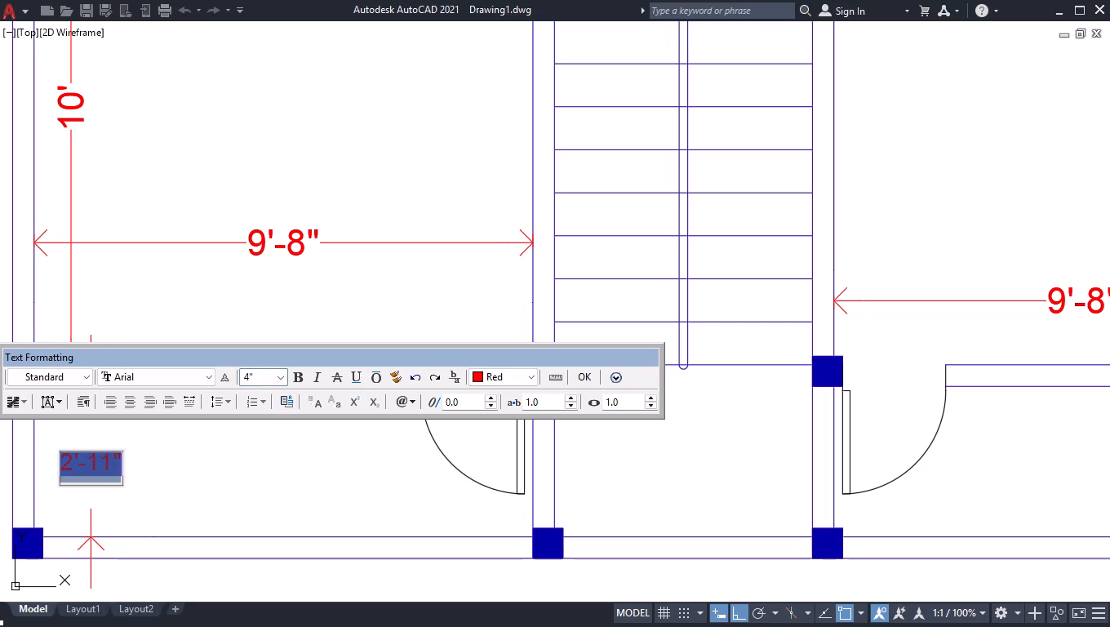
{"action": "left_click", "coordinate": [256, 286]}
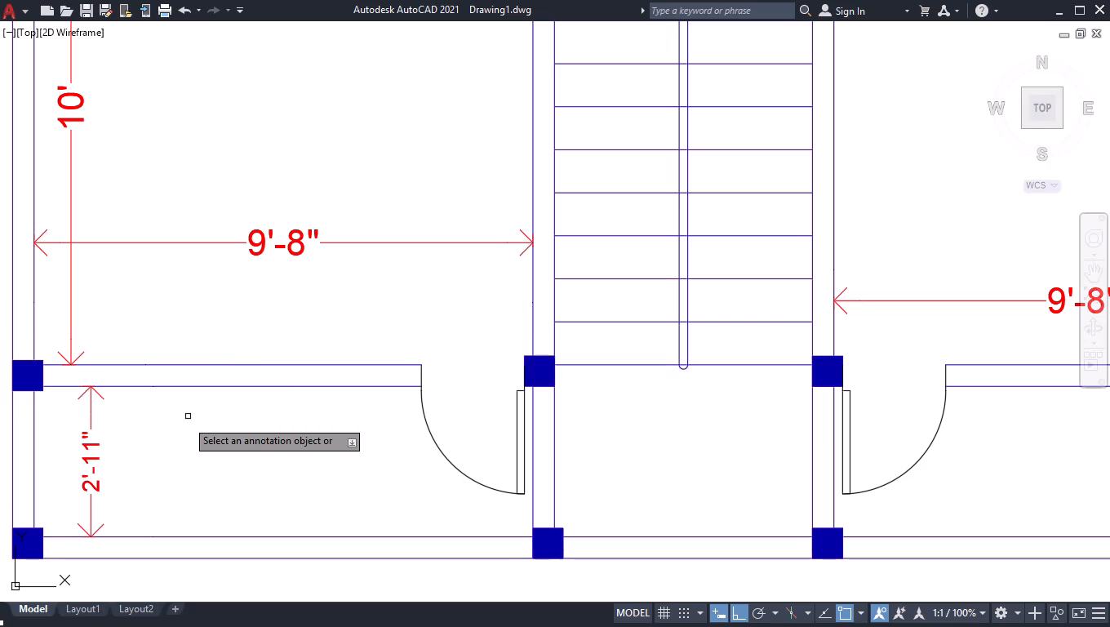
{"action": "key", "text": "Return"}
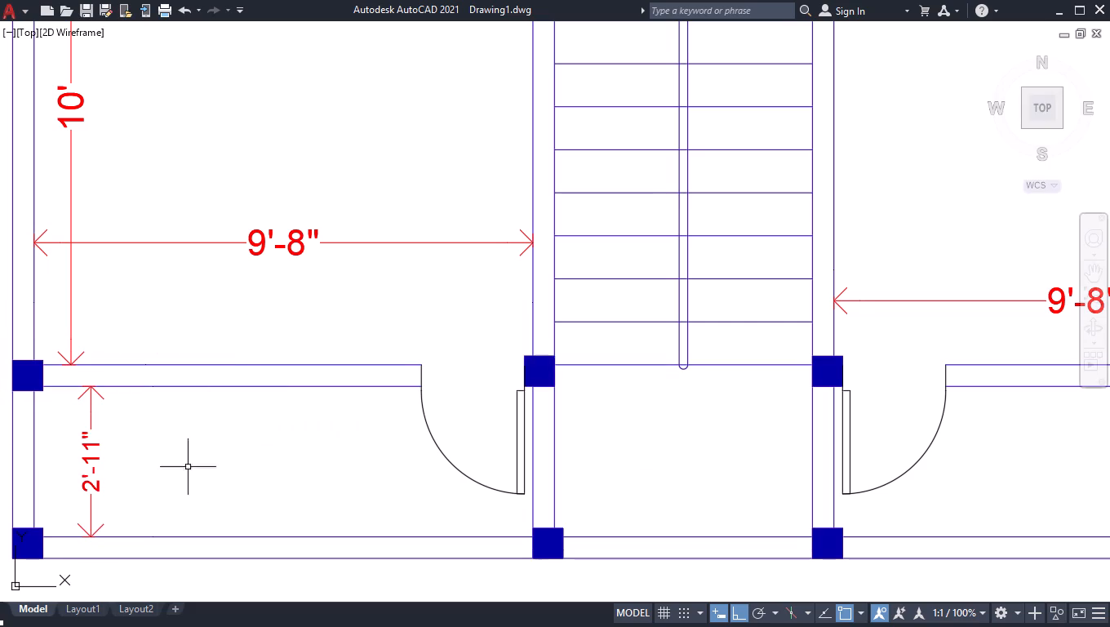
Copy the narrow bottom-left space's depth dimension horizontally into the narrow bottom-right space, near the right outer wall.
{"action": "left_click", "coordinate": [91, 475]}
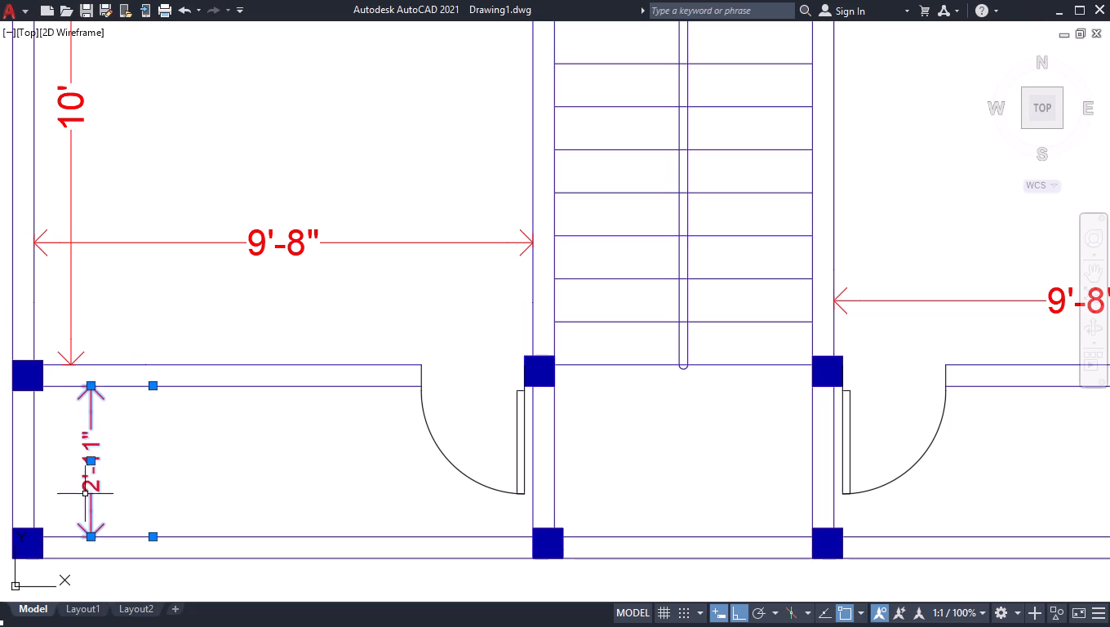
{"action": "type", "text": "co"}
{"action": "key", "text": "Return"}
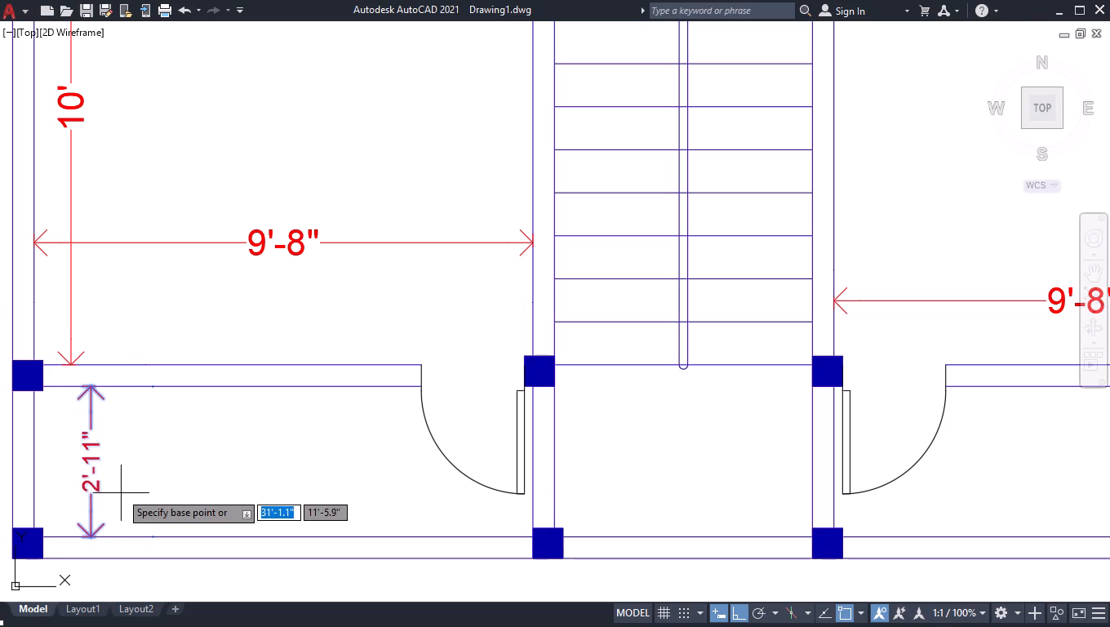
{"action": "left_click", "coordinate": [88, 460]}
{"action": "scroll", "coordinate": [546, 507], "scroll_direction": "down", "scroll_amount": 1}
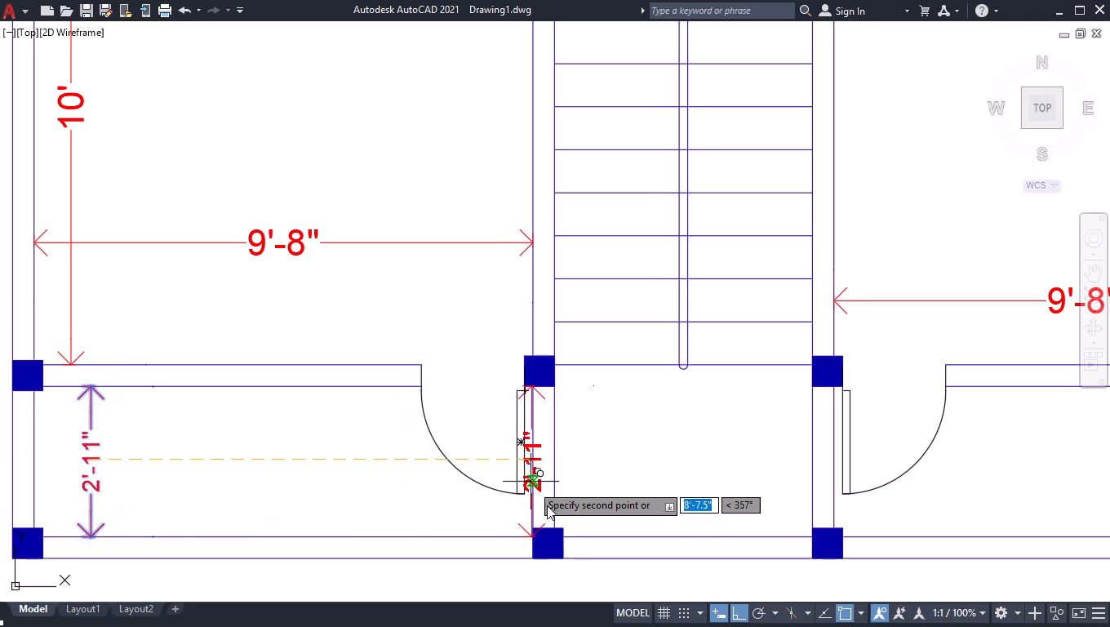
{"action": "scroll", "coordinate": [716, 494], "scroll_direction": "down", "scroll_amount": 1}
{"action": "scroll", "coordinate": [989, 490], "scroll_direction": "up", "scroll_amount": 2}
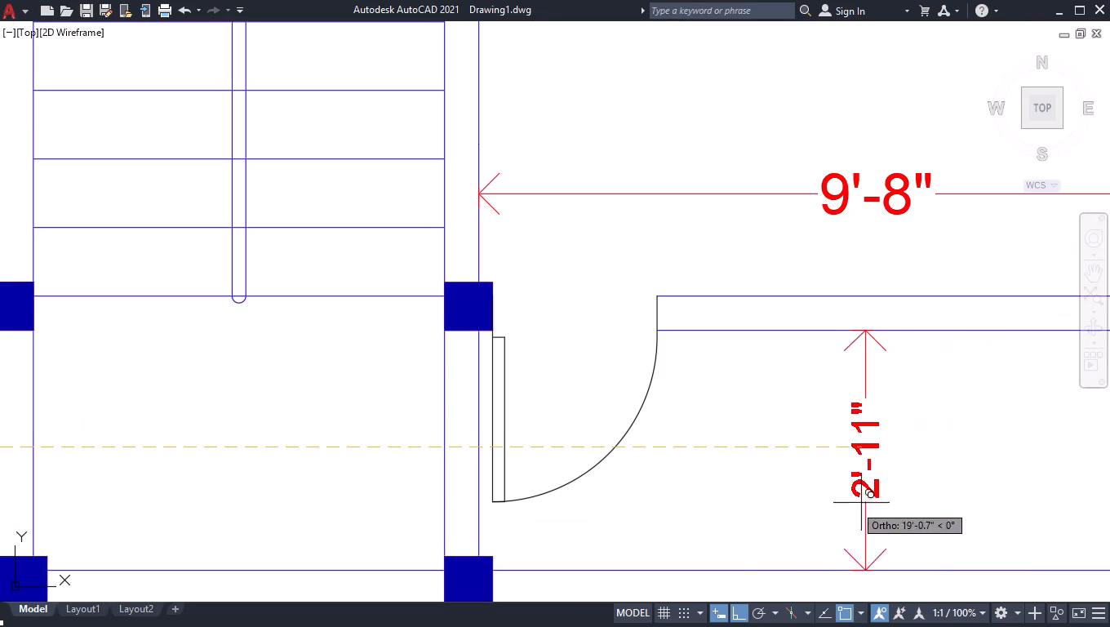
{"action": "scroll", "coordinate": [747, 489], "scroll_direction": "down", "scroll_amount": 2}
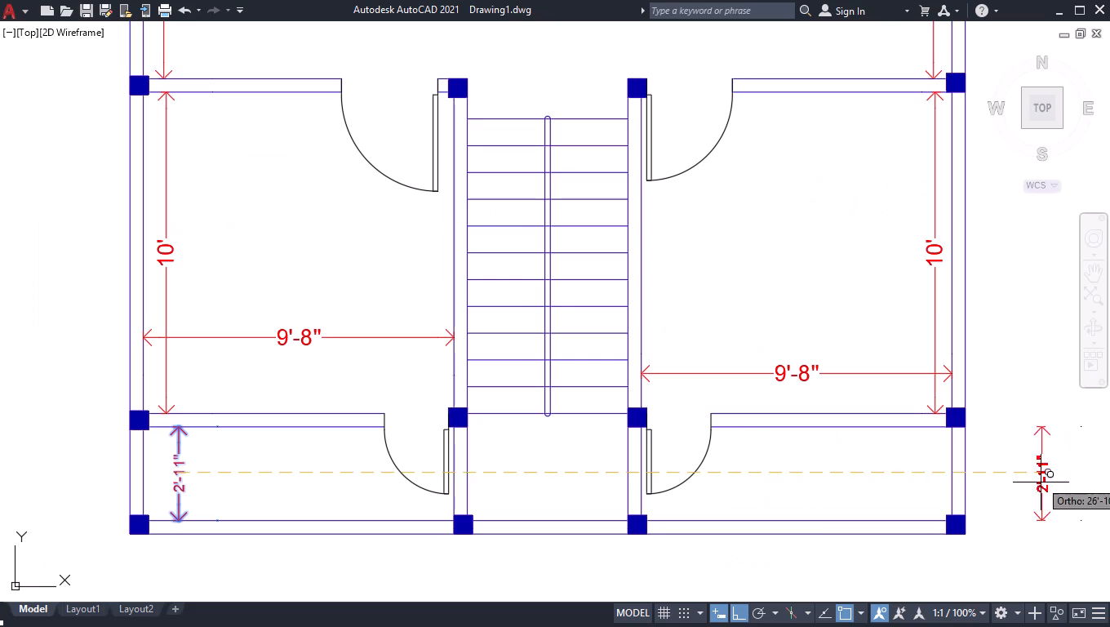
{"action": "scroll", "coordinate": [1038, 477], "scroll_direction": "up", "scroll_amount": 2}
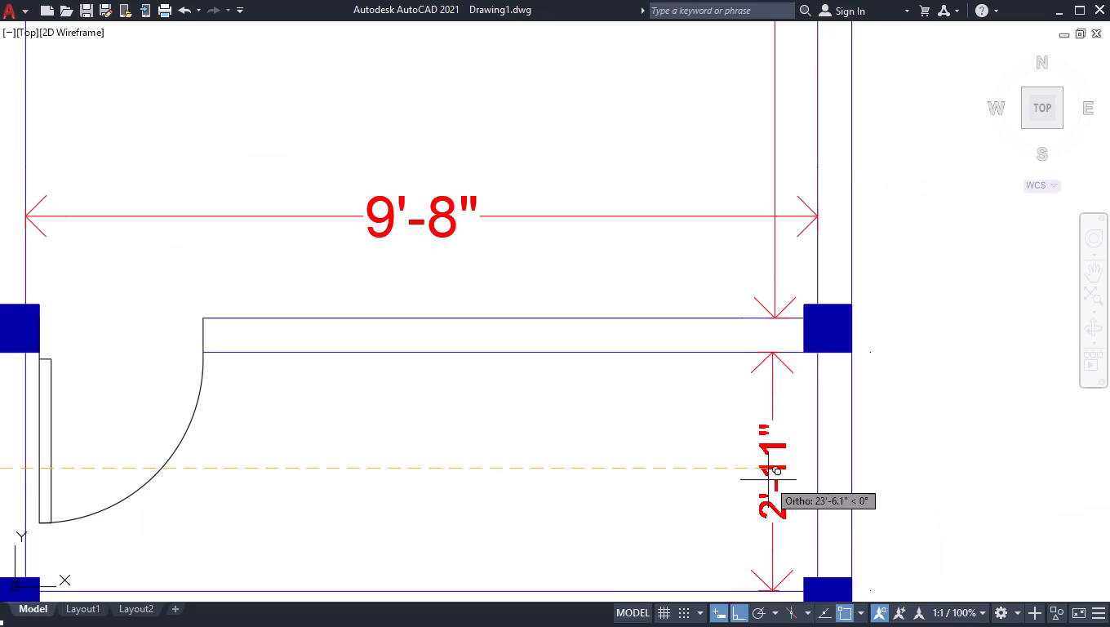
{"action": "left_click", "coordinate": [768, 479]}
{"action": "key", "text": "Return"}
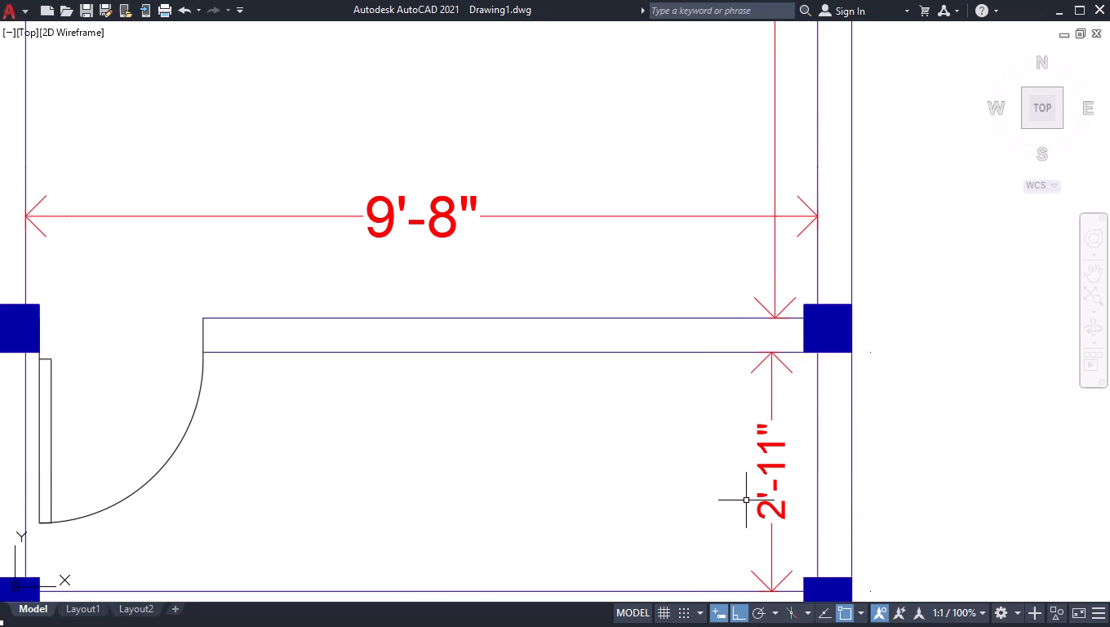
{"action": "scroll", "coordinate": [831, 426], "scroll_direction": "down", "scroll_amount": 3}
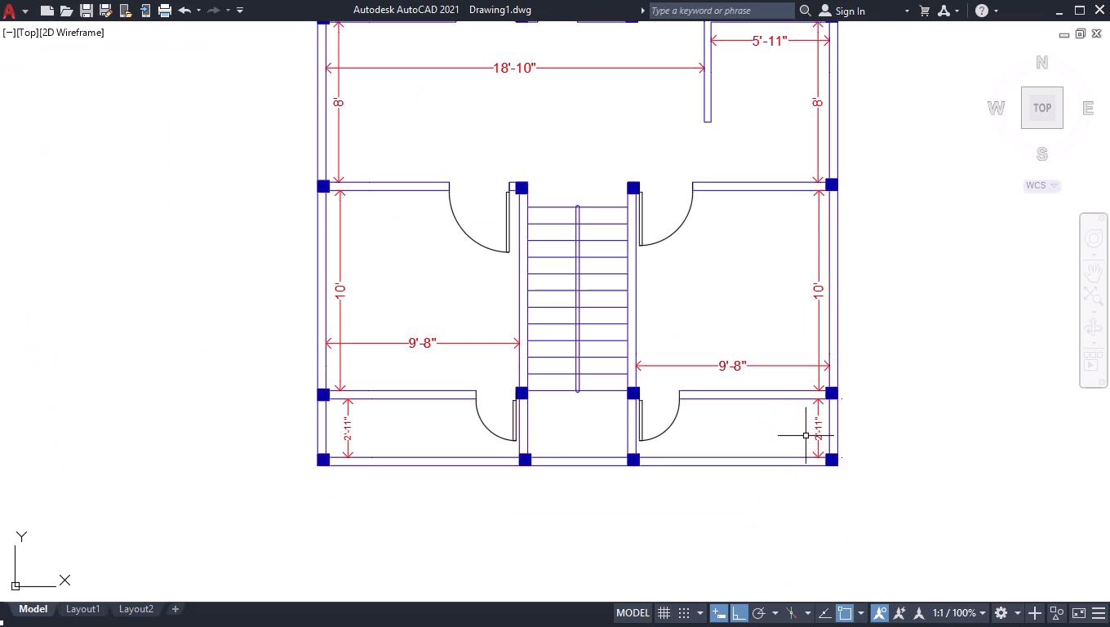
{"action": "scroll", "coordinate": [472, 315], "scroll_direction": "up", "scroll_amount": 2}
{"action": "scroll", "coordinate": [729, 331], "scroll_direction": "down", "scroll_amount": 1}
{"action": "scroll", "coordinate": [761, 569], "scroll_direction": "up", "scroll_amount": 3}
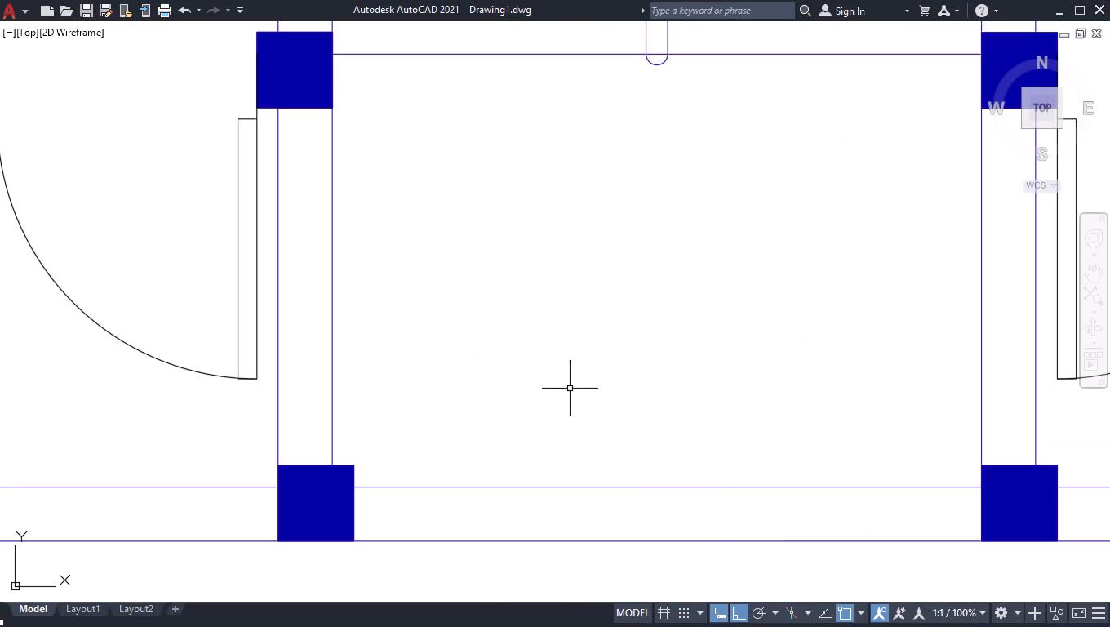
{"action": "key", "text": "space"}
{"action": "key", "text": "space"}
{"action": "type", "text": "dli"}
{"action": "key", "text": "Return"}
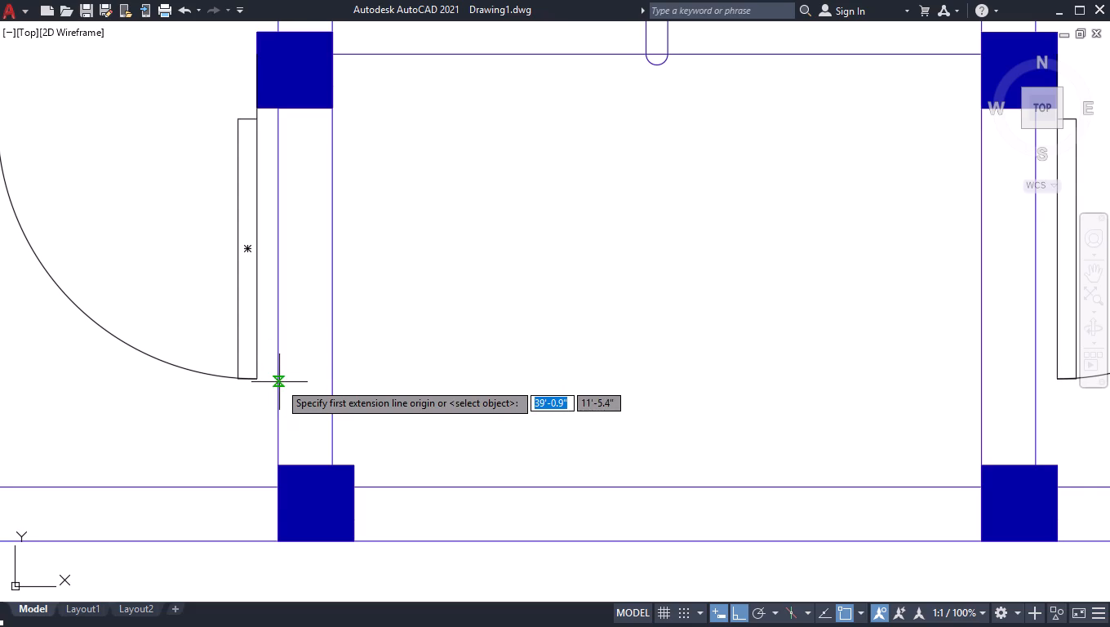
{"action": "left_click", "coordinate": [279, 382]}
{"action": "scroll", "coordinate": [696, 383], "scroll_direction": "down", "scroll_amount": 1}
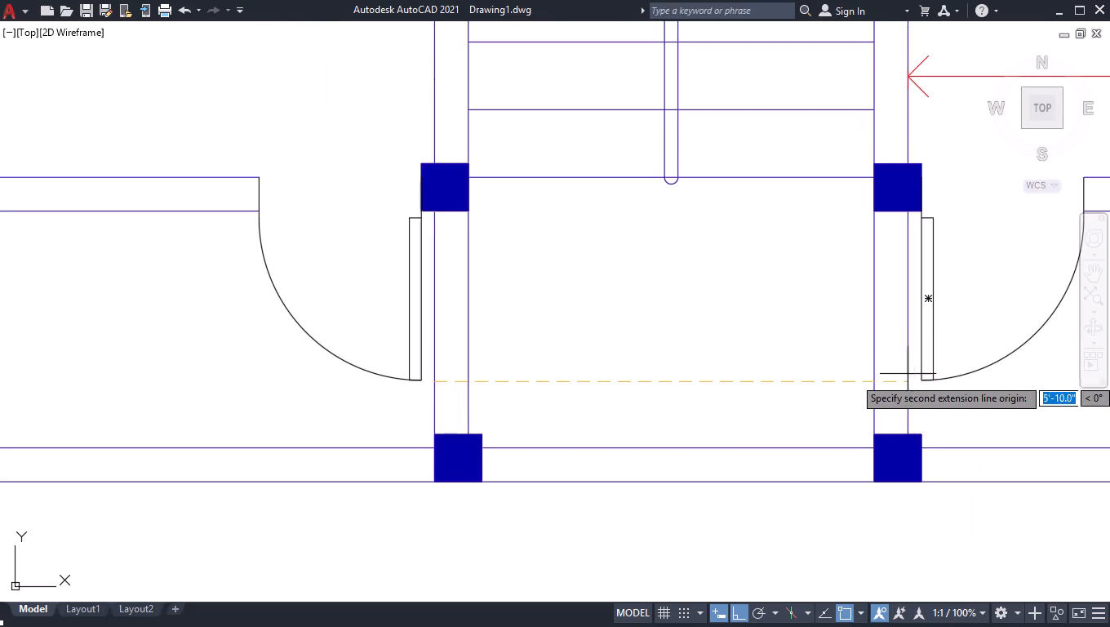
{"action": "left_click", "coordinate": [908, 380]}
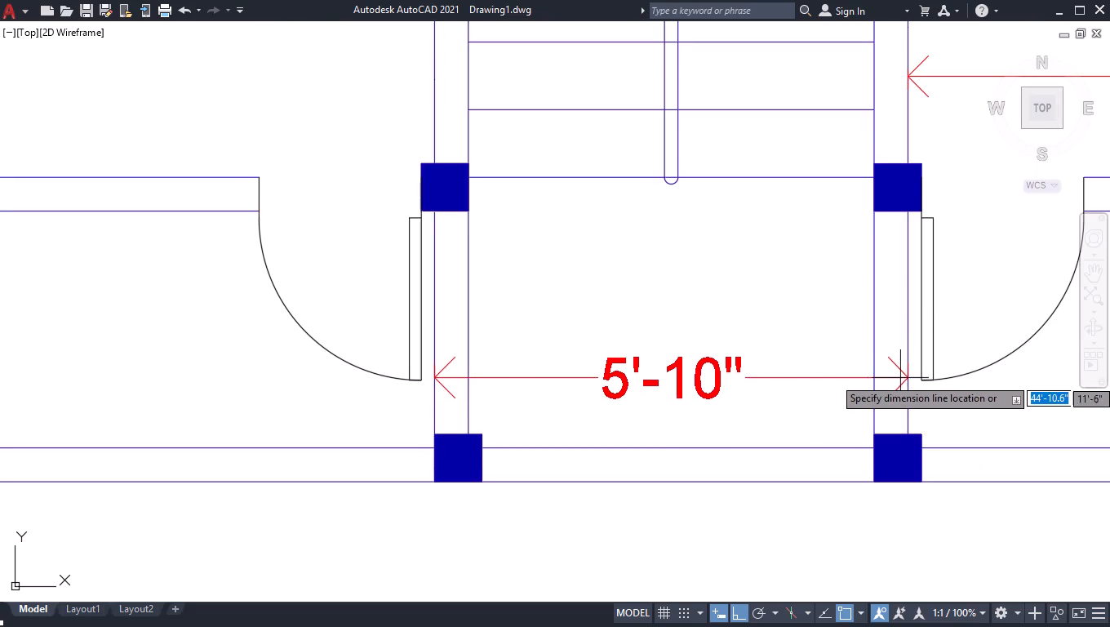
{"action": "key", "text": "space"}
Add a linear dimension for the inside width of the space below the staircase, placed just above the bottom wall.
{"action": "key", "text": "space"}
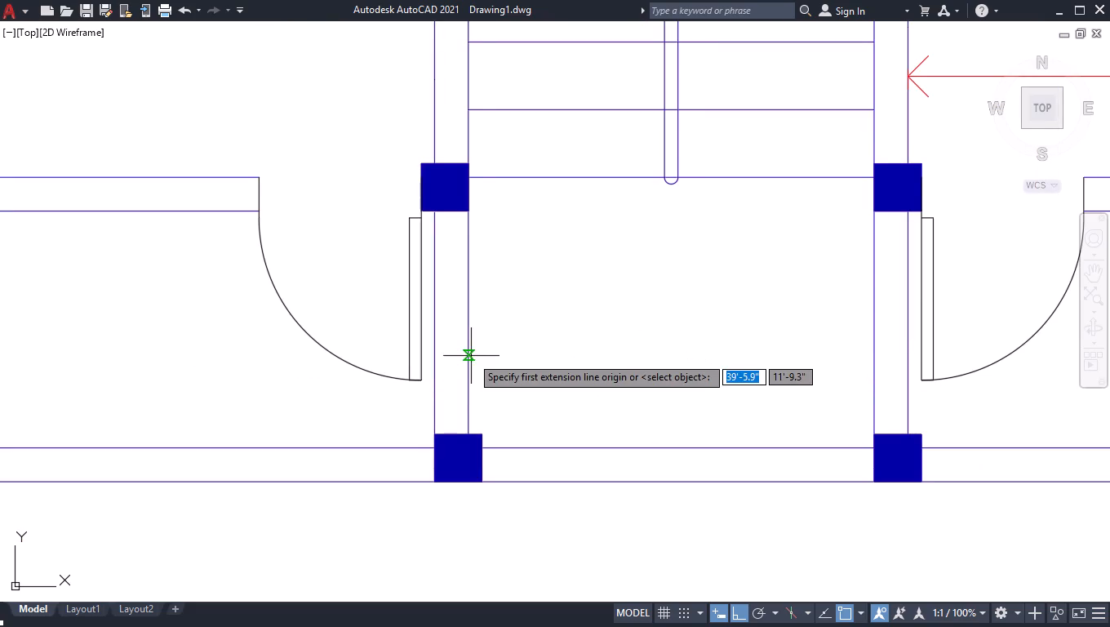
{"action": "left_click", "coordinate": [473, 371]}
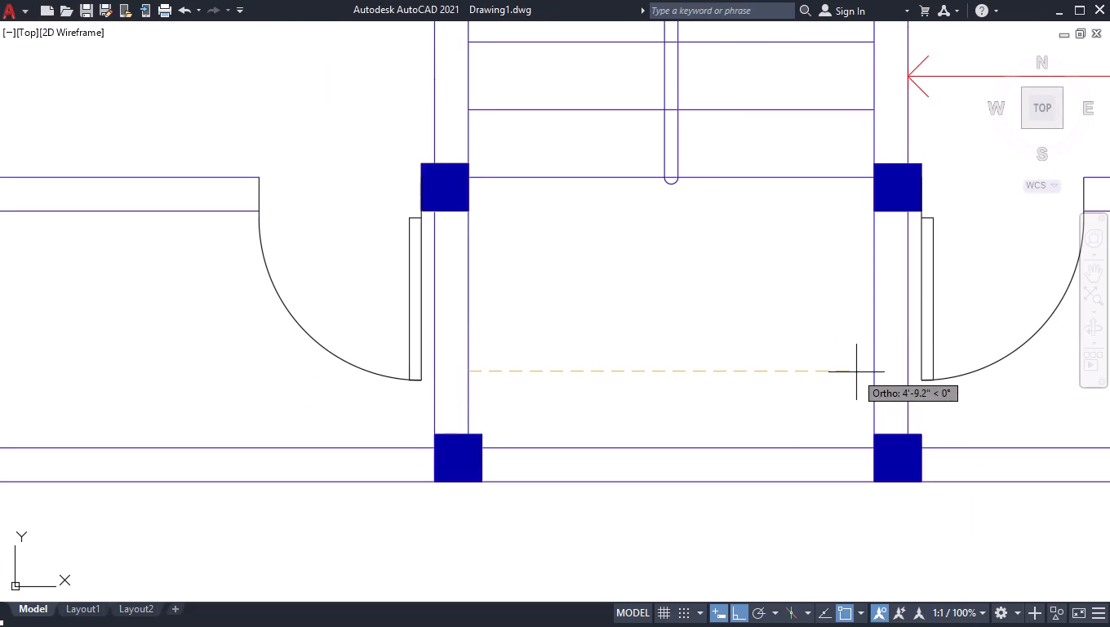
{"action": "left_click", "coordinate": [874, 373]}
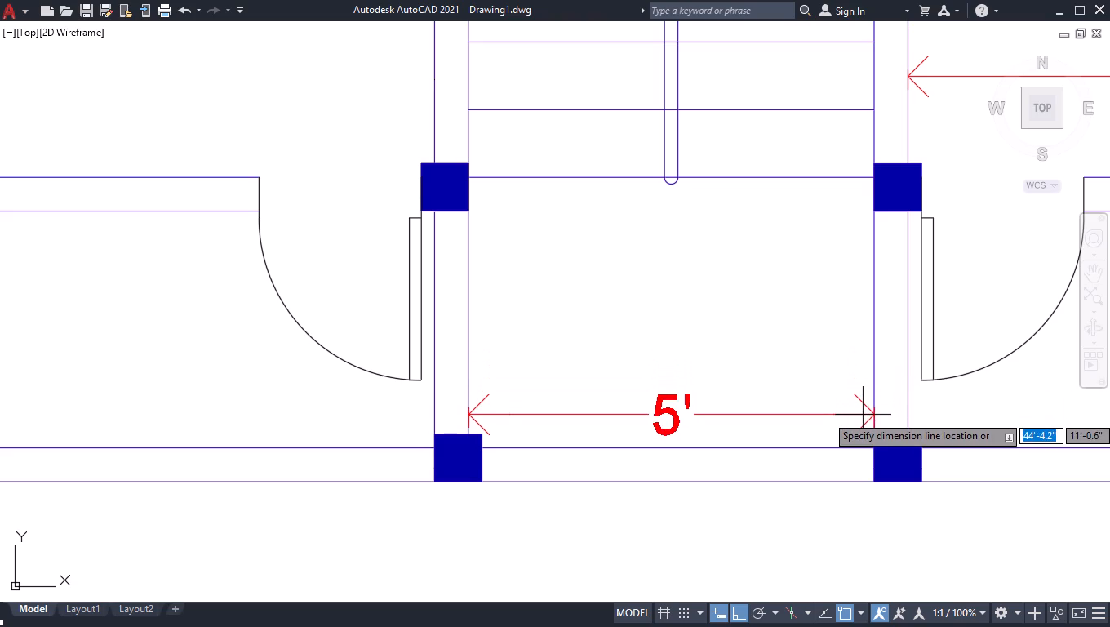
{"action": "left_click", "coordinate": [863, 415]}
Override the text of the width dimension below the staircase with 6'.
{"action": "double_click", "coordinate": [672, 412]}
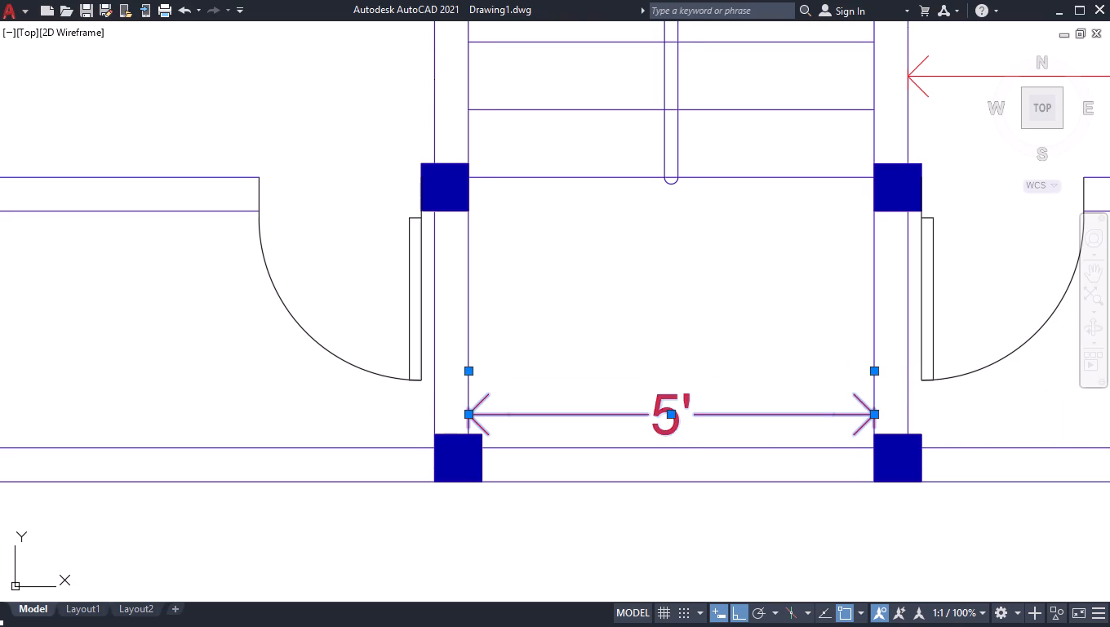
{"action": "left_click", "coordinate": [682, 408]}
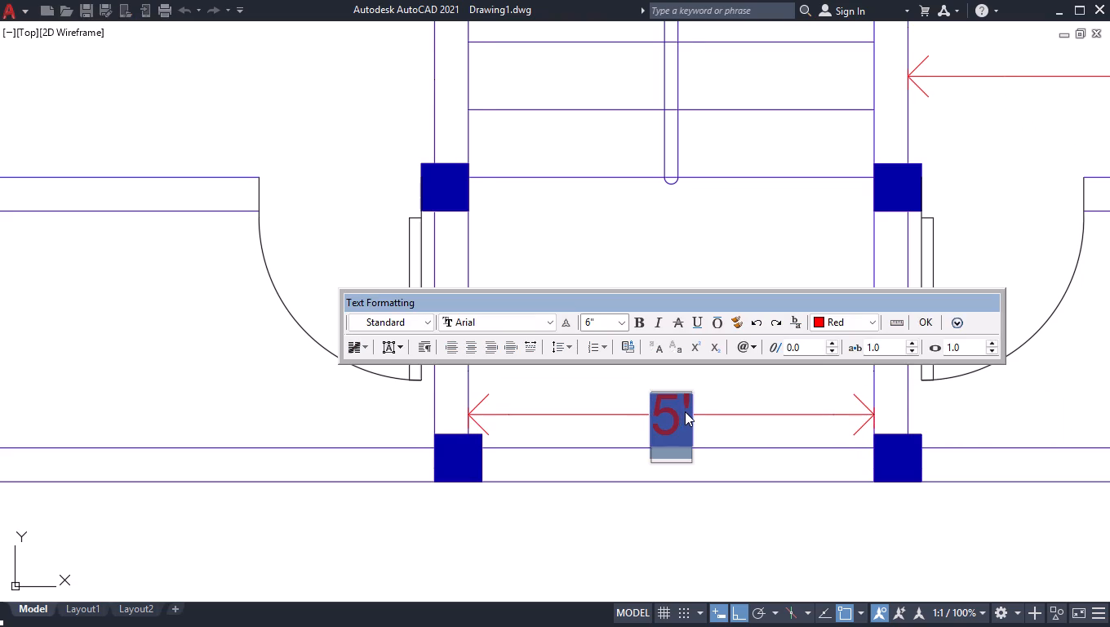
{"action": "type", "text": "6'"}
{"action": "left_click", "coordinate": [626, 206]}
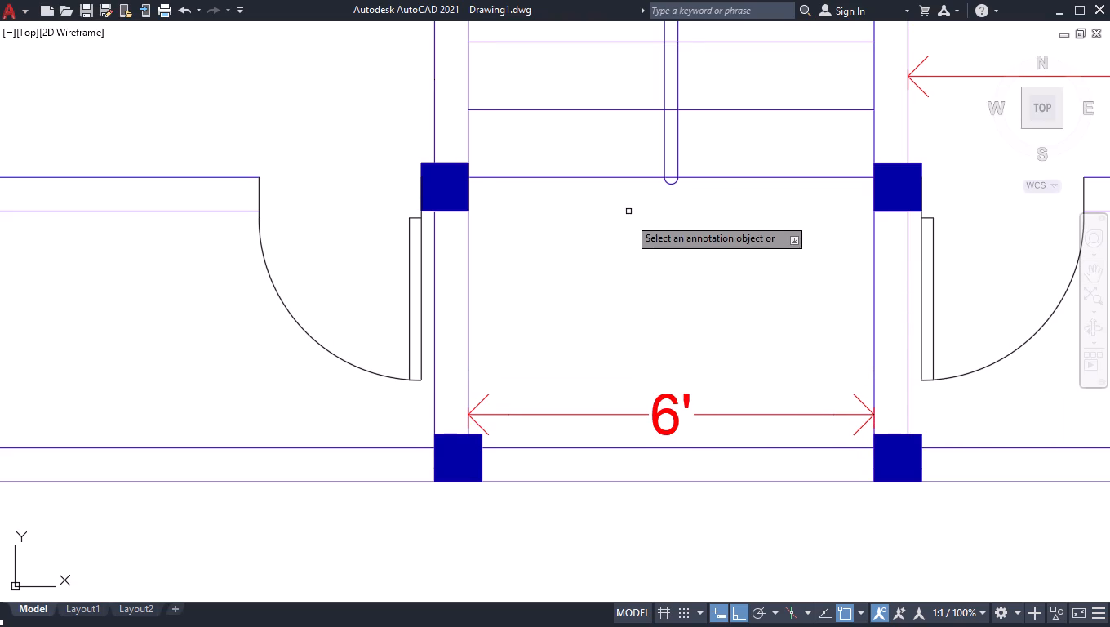
{"action": "key", "text": "Return"}
Add a linear dimension for the staircase's length, from the top step line to the bottom one, placed over the right flight.
{"action": "scroll", "coordinate": [645, 239], "scroll_direction": "down", "scroll_amount": 1}
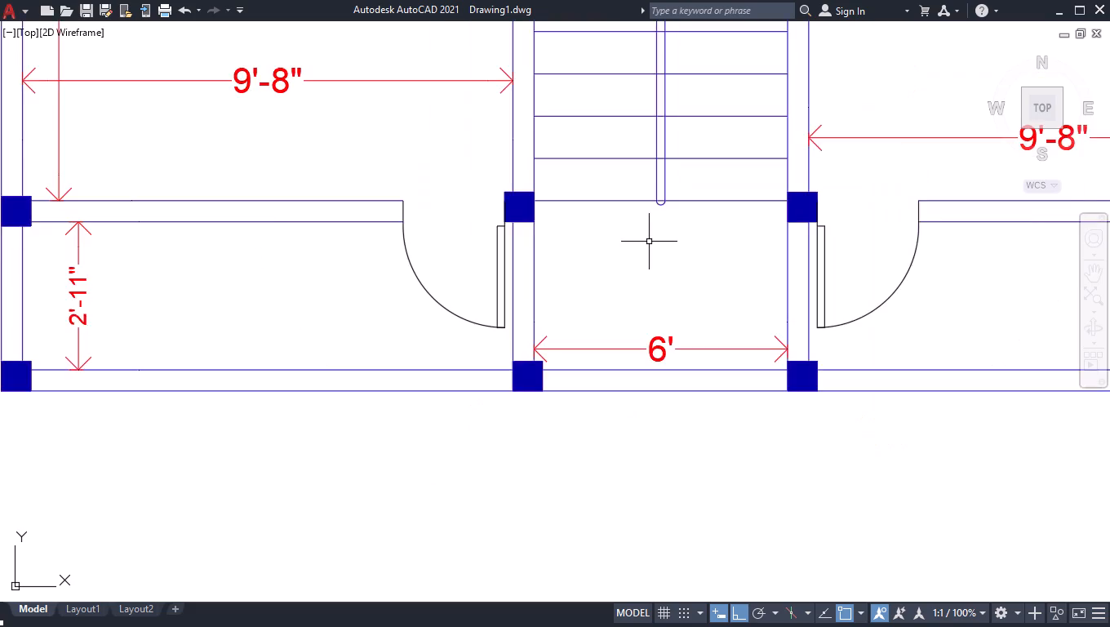
{"action": "scroll", "coordinate": [650, 242], "scroll_direction": "down", "scroll_amount": 2}
{"action": "scroll", "coordinate": [712, 130], "scroll_direction": "down", "scroll_amount": 2}
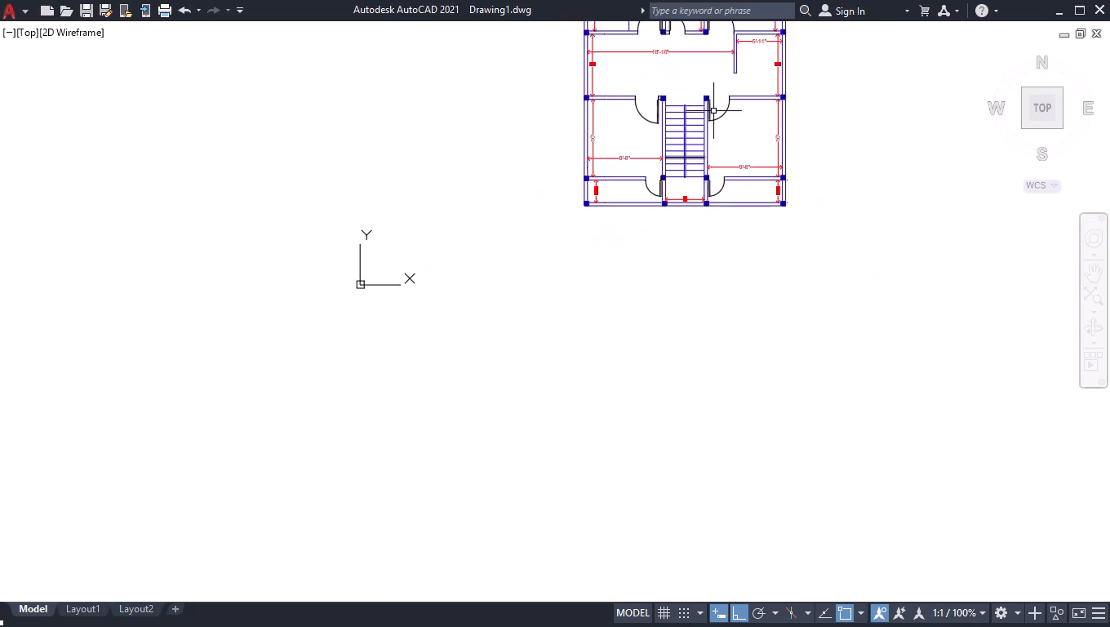
{"action": "scroll", "coordinate": [715, 107], "scroll_direction": "up", "scroll_amount": 3}
{"action": "key", "text": "d"}
{"action": "key", "text": "l"}
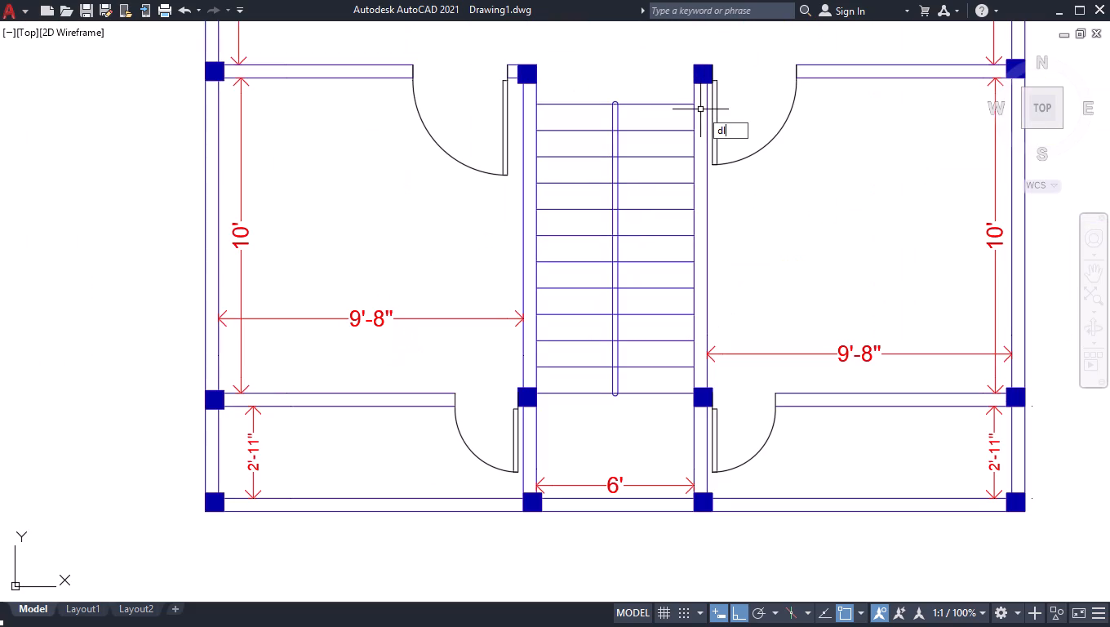
{"action": "key", "text": "i"}
{"action": "key", "text": "Return"}
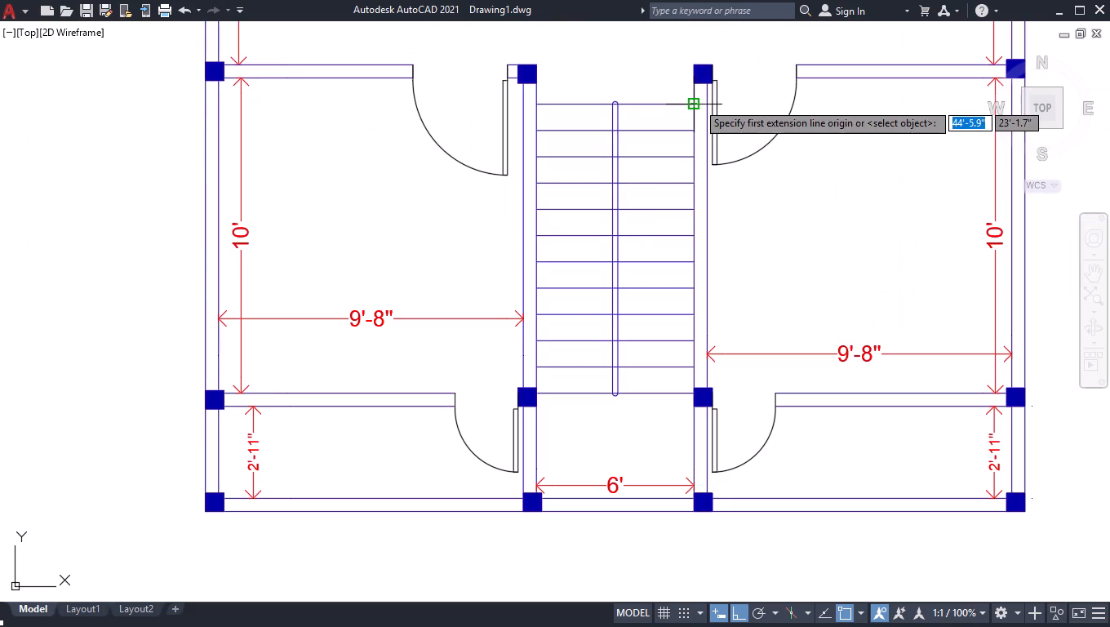
{"action": "left_click", "coordinate": [694, 101]}
{"action": "scroll", "coordinate": [687, 387], "scroll_direction": "up", "scroll_amount": 3}
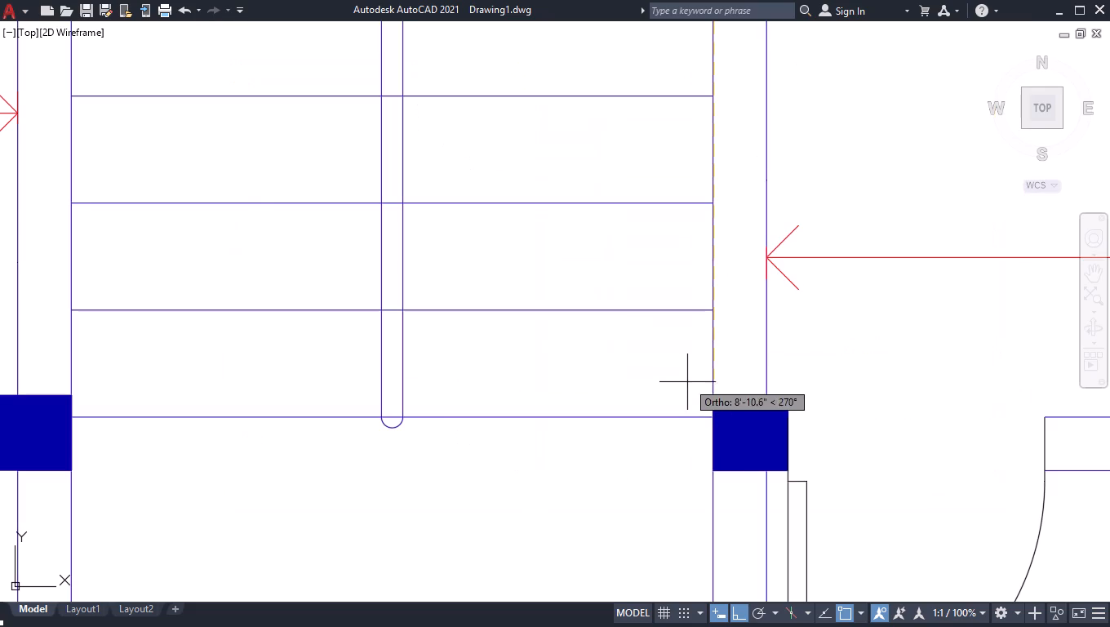
{"action": "left_click", "coordinate": [714, 417]}
{"action": "scroll", "coordinate": [659, 383], "scroll_direction": "down", "scroll_amount": 3}
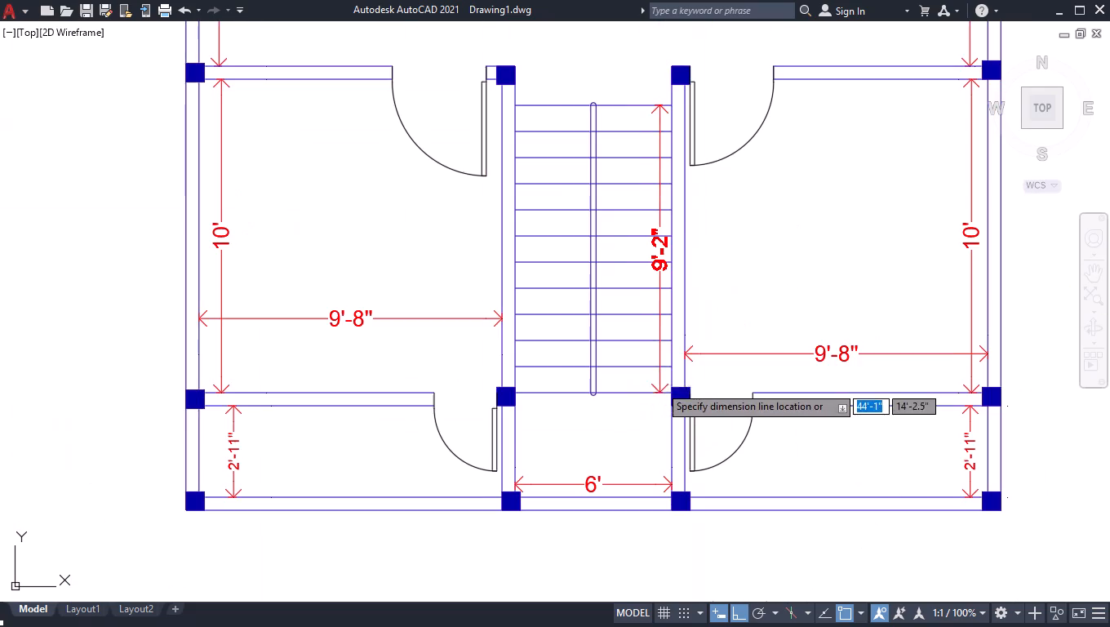
{"action": "left_click", "coordinate": [650, 340]}
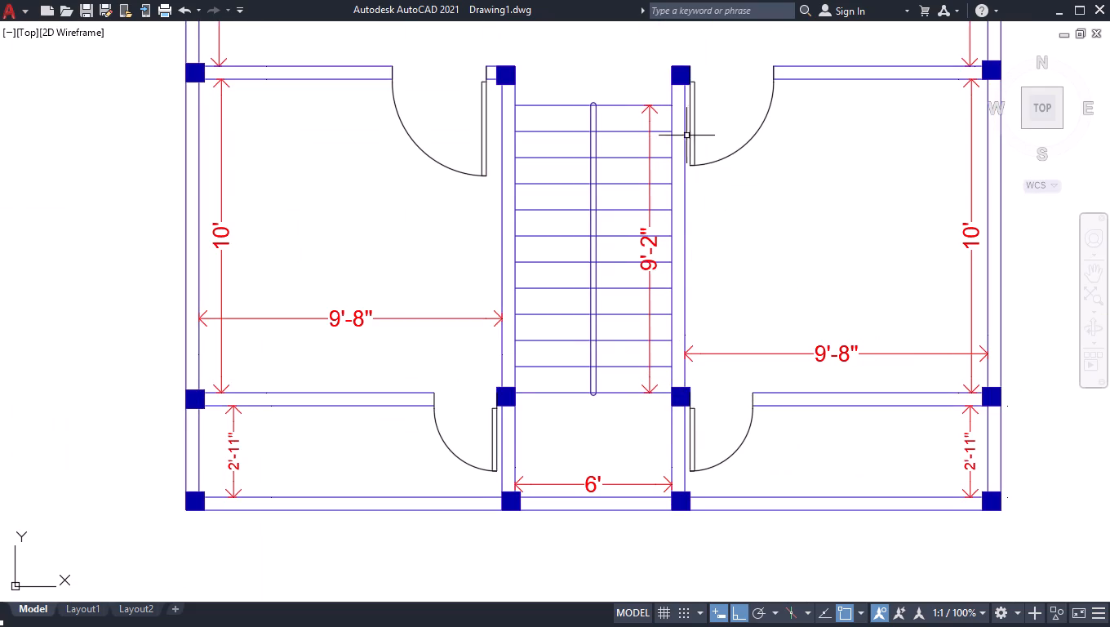
Move the staircase length dimension closer to the right stair wall and deselect it.
{"action": "left_click", "coordinate": [652, 247]}
{"action": "scroll", "coordinate": [652, 247], "scroll_direction": "up", "scroll_amount": 2}
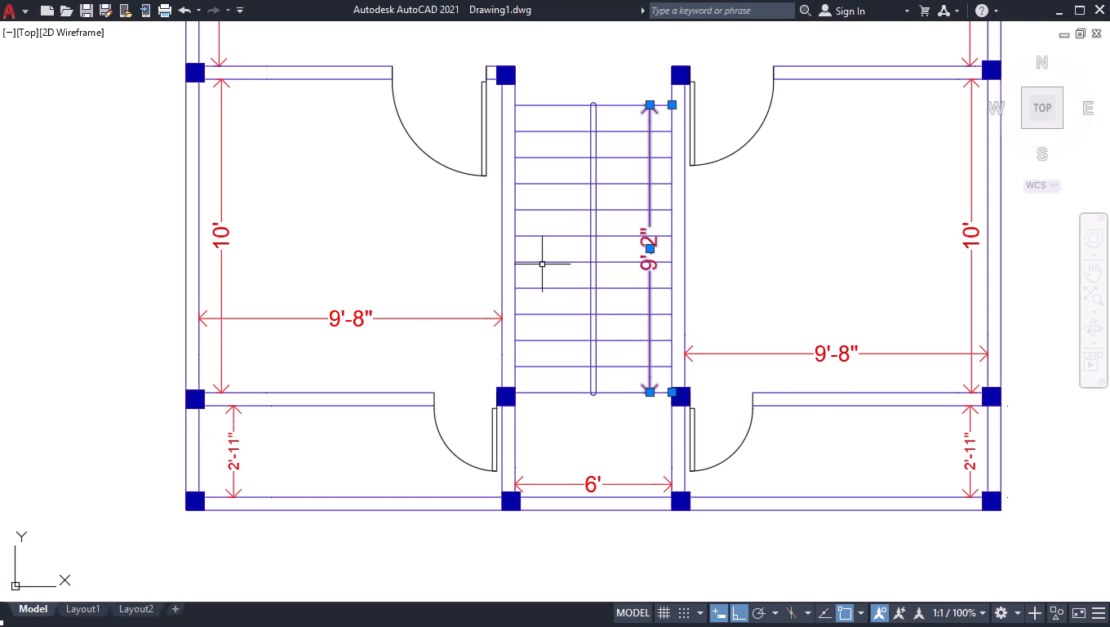
{"action": "scroll", "coordinate": [669, 222], "scroll_direction": "up", "scroll_amount": 2}
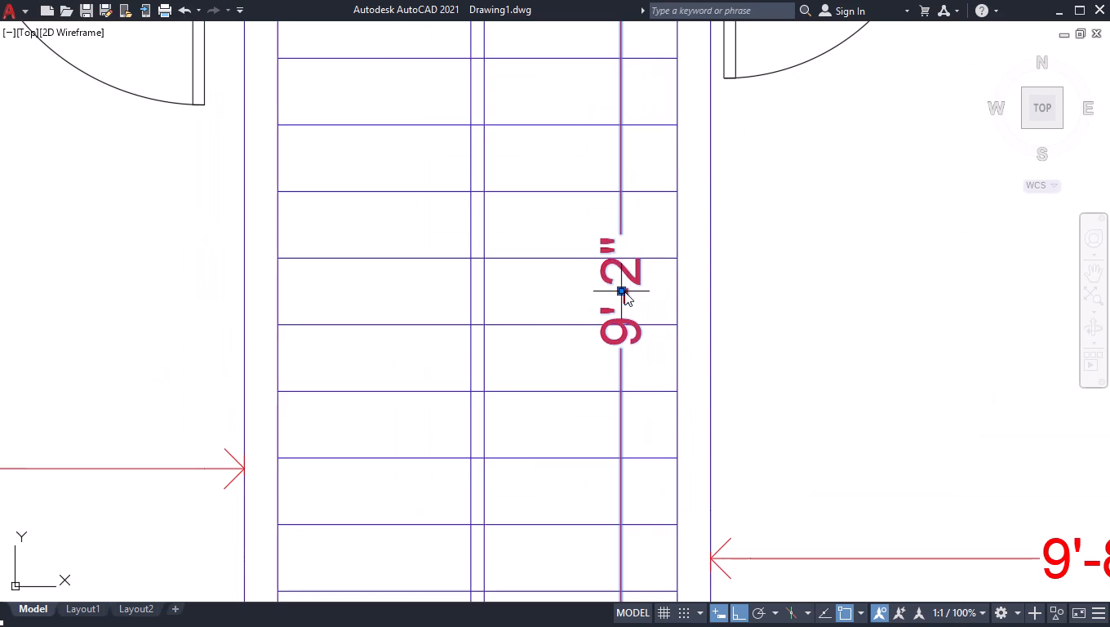
{"action": "left_click", "coordinate": [624, 291]}
{"action": "left_click", "coordinate": [651, 292]}
{"action": "scroll", "coordinate": [630, 288], "scroll_direction": "up", "scroll_amount": 2}
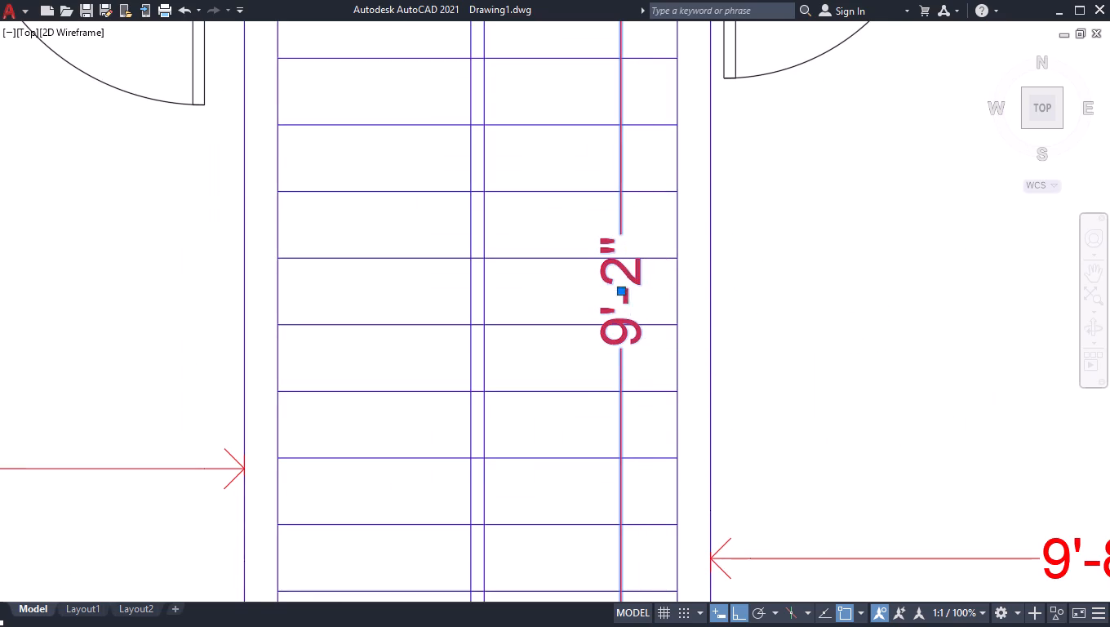
{"action": "scroll", "coordinate": [630, 288], "scroll_direction": "up", "scroll_amount": 2}
{"action": "left_click", "coordinate": [574, 308]}
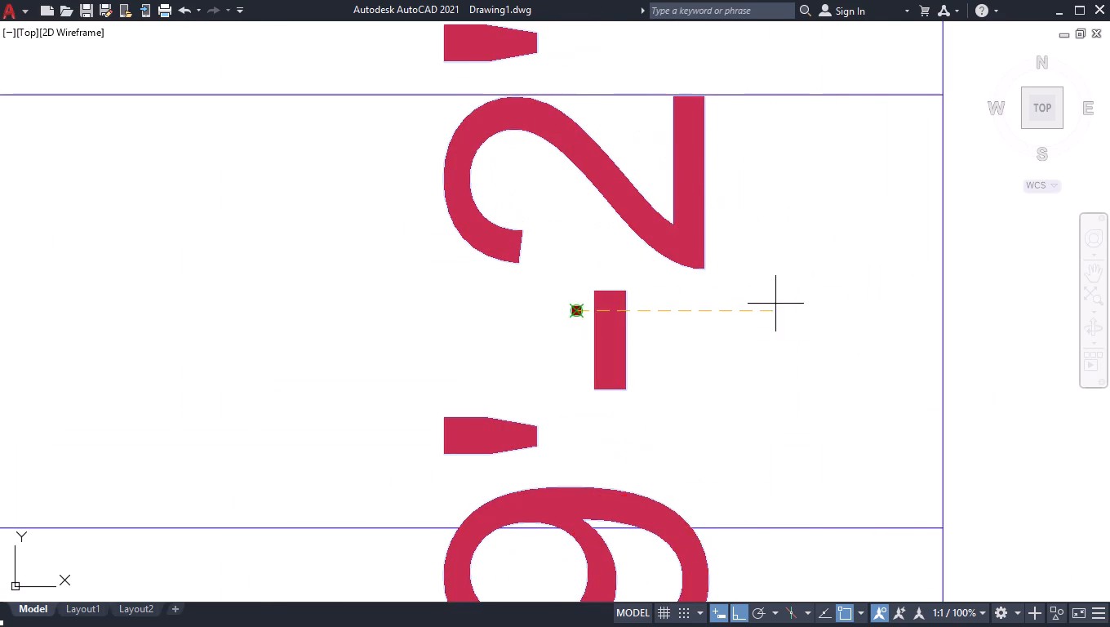
{"action": "left_click", "coordinate": [804, 303]}
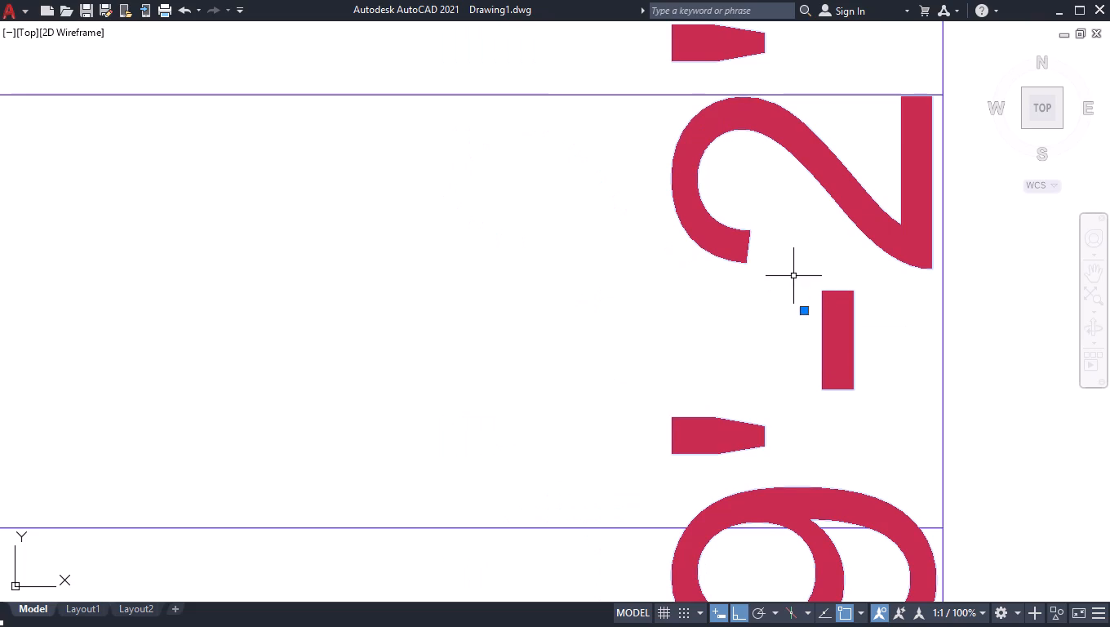
{"action": "right_click", "coordinate": [75, 257]}
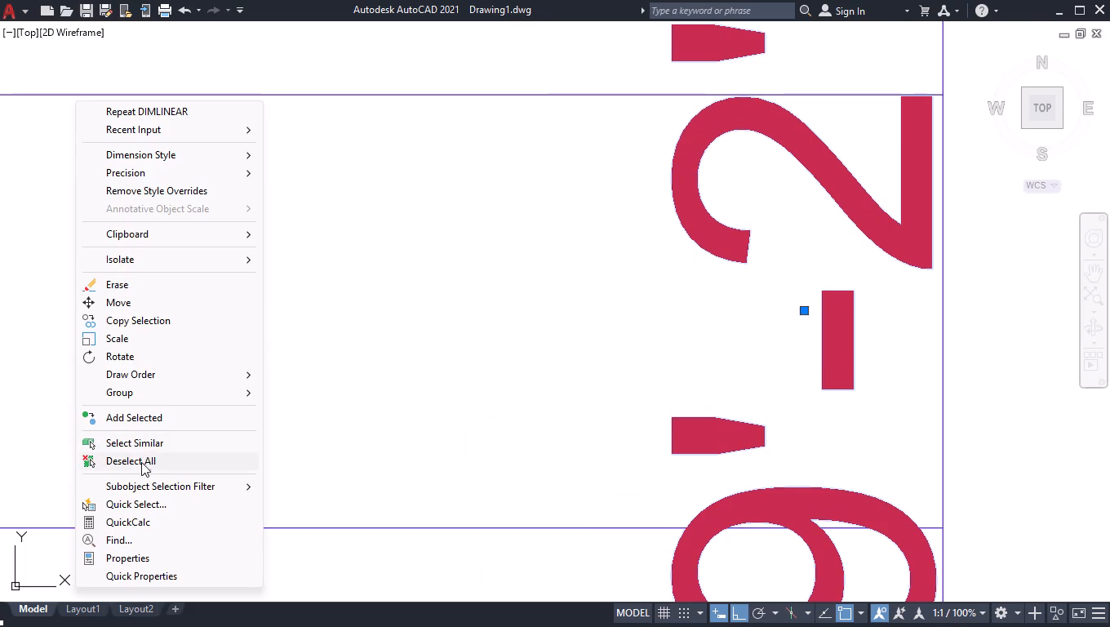
{"action": "left_click", "coordinate": [141, 462]}
Draw a stair direction line from the left flight's middle, down below the bottom step, across, and about 10'-11" up to the right flight's top step.
{"action": "scroll", "coordinate": [406, 389], "scroll_direction": "down", "scroll_amount": 3}
{"action": "scroll", "coordinate": [526, 419], "scroll_direction": "down", "scroll_amount": 5}
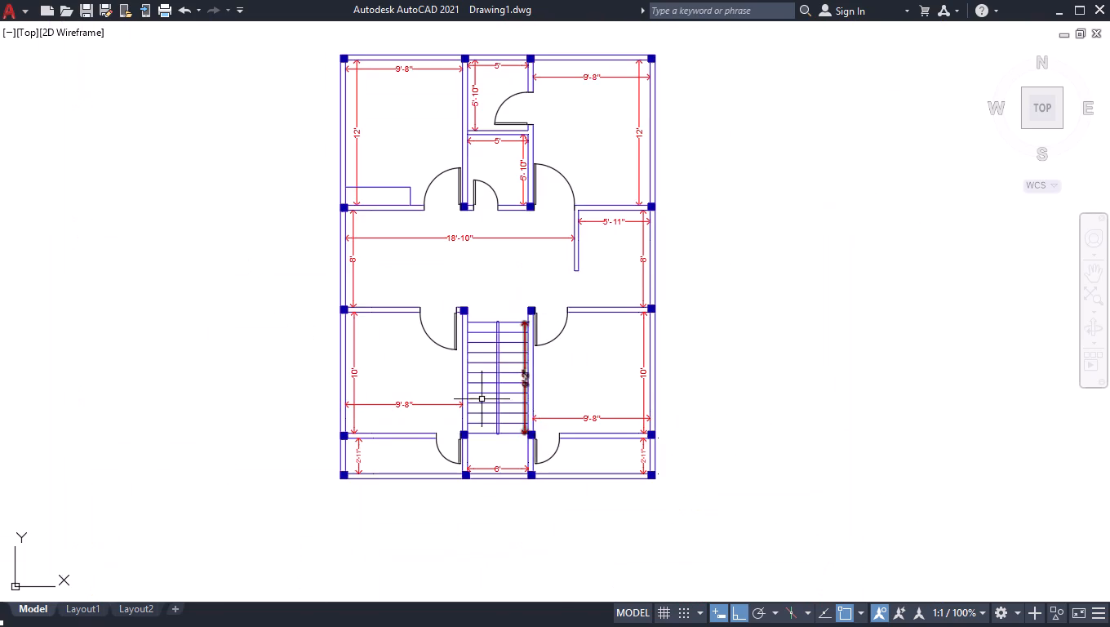
{"action": "scroll", "coordinate": [462, 420], "scroll_direction": "up", "scroll_amount": 2}
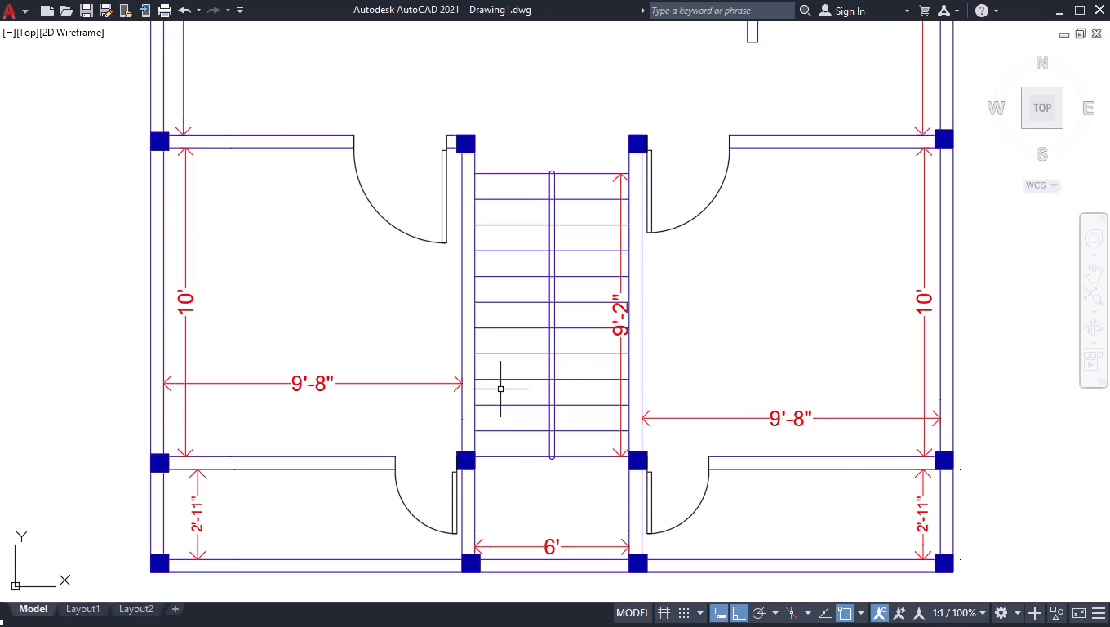
{"action": "key", "text": "l"}
{"action": "key", "text": "Return"}
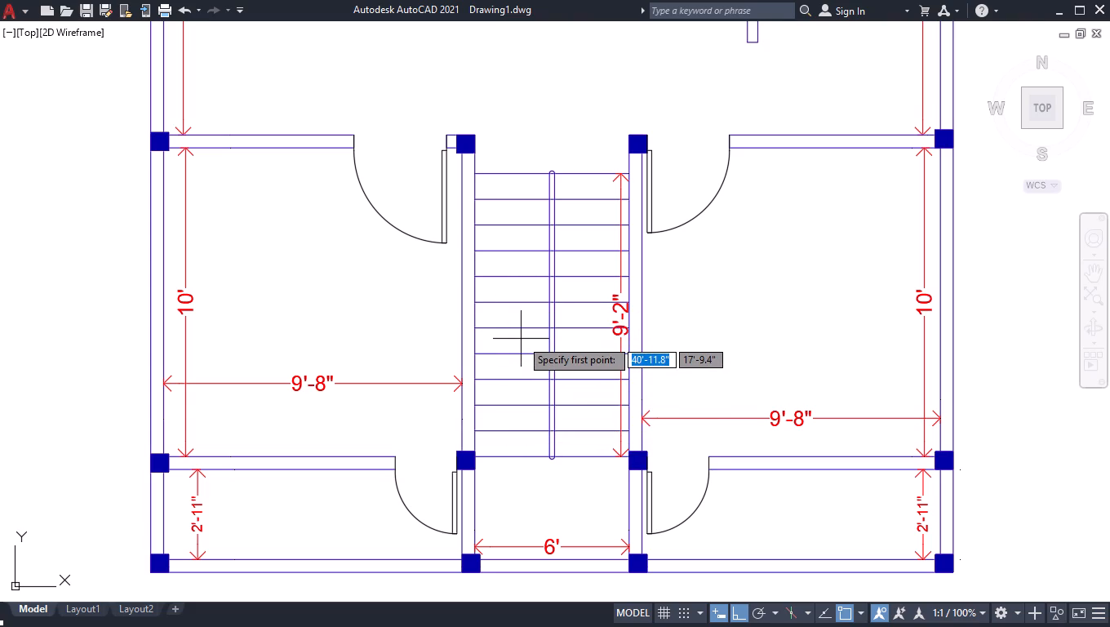
{"action": "type", "text": "m2p"}
{"action": "key", "text": "Return"}
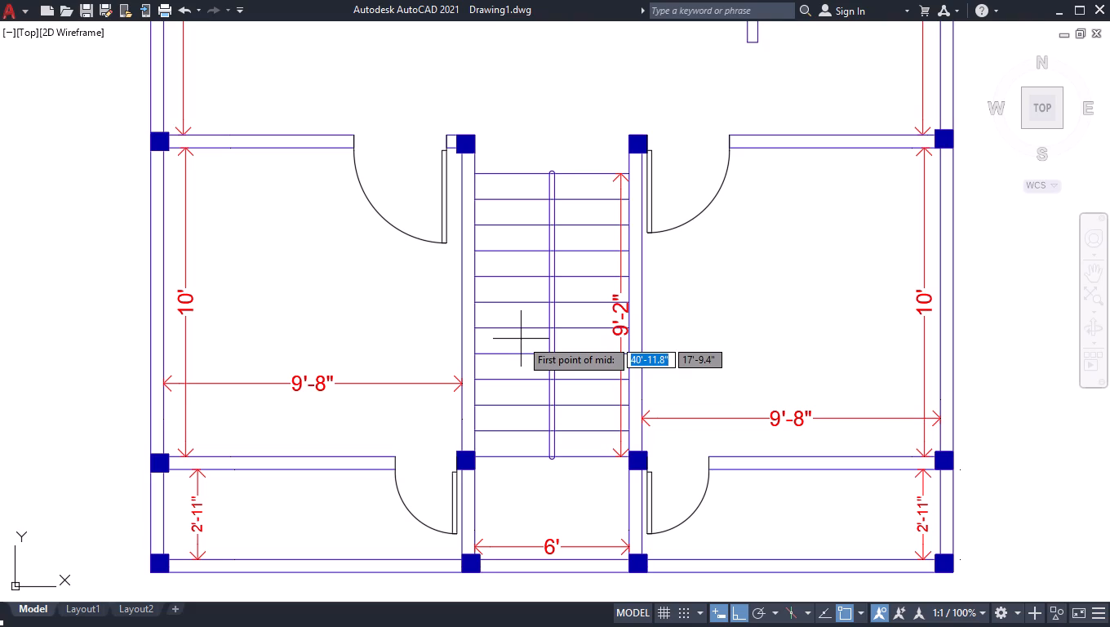
{"action": "left_click", "coordinate": [473, 328]}
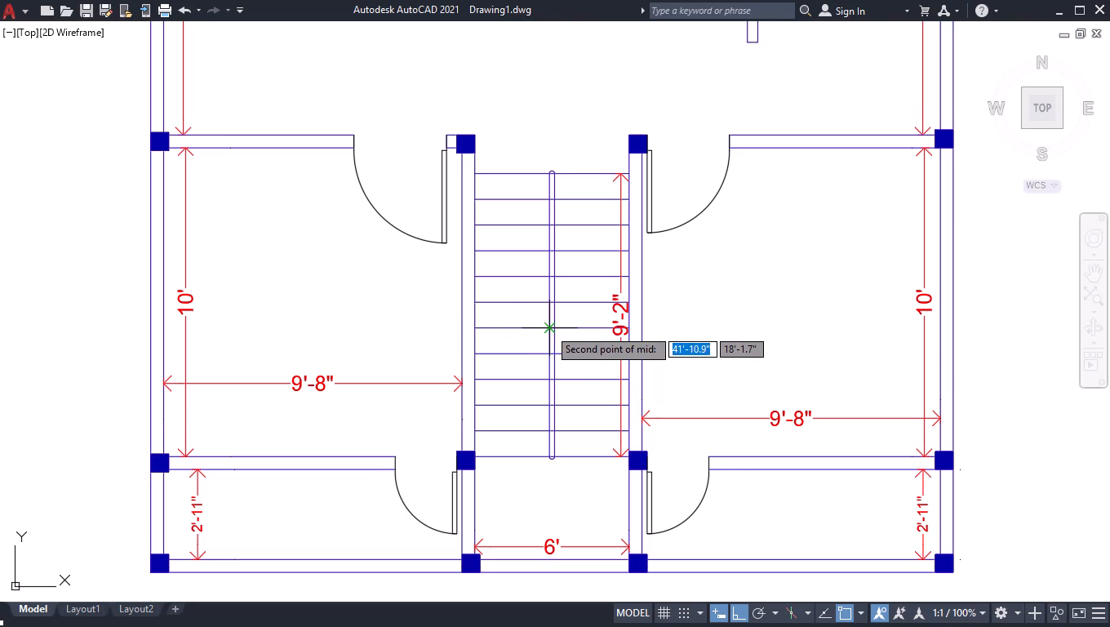
{"action": "left_click", "coordinate": [548, 328]}
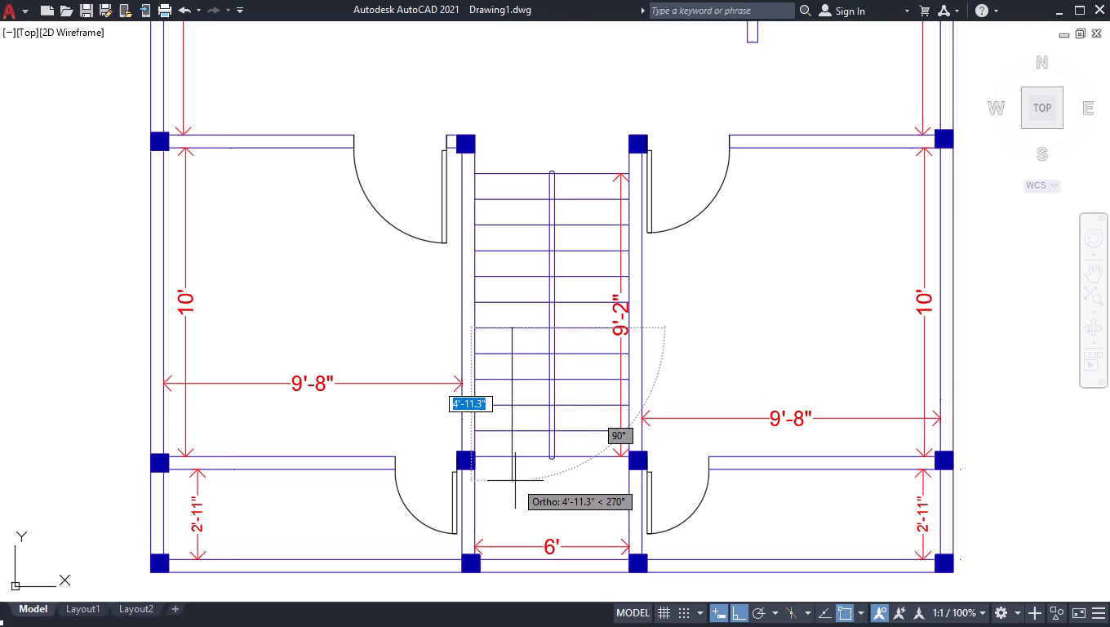
{"action": "left_click", "coordinate": [522, 511]}
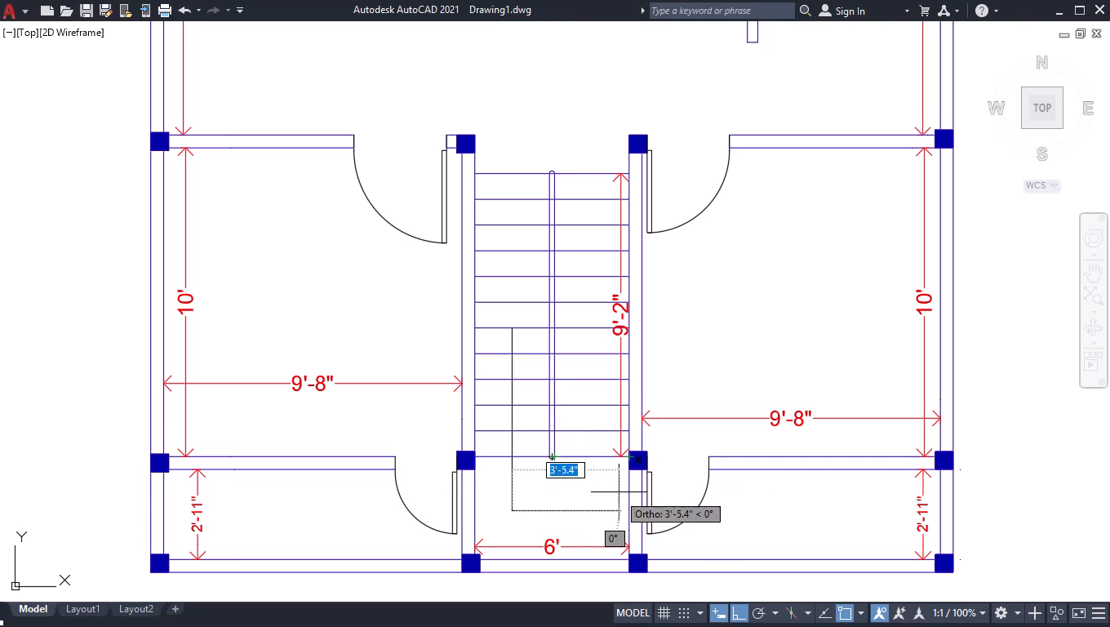
{"action": "scroll", "coordinate": [552, 471], "scroll_direction": "up", "scroll_amount": 3}
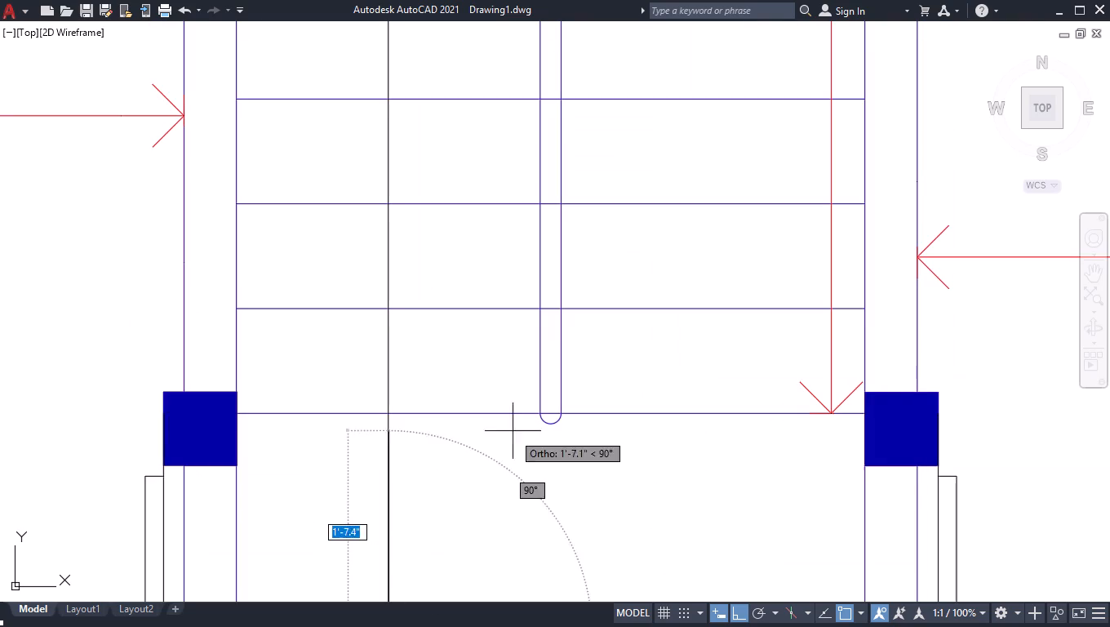
{"action": "scroll", "coordinate": [600, 487], "scroll_direction": "down", "scroll_amount": 3}
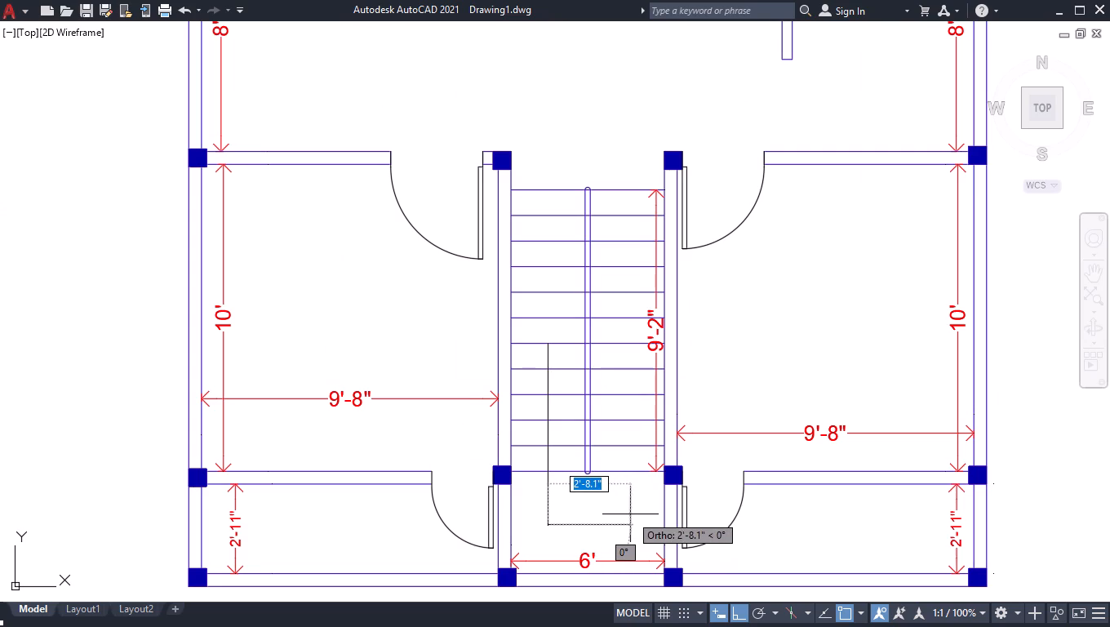
{"action": "left_click", "coordinate": [627, 514]}
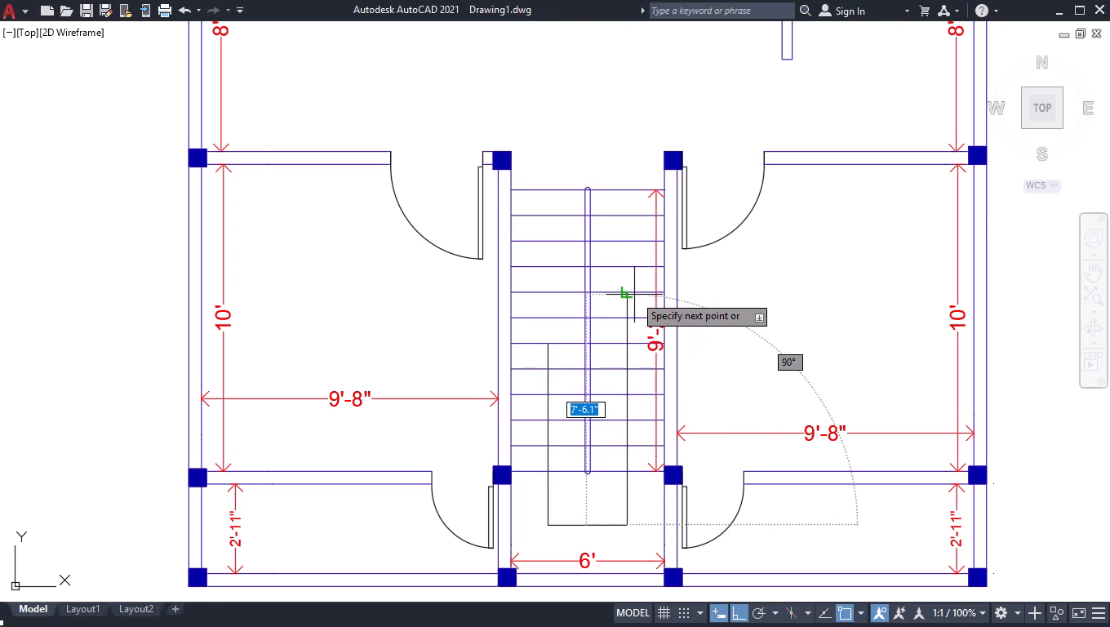
{"action": "left_click", "coordinate": [626, 193]}
Turn on polar tracking and draw a triangular arrowhead with 9" sides, its tip at the direction line's upper end on the top step.
{"action": "left_click", "coordinate": [753, 612]}
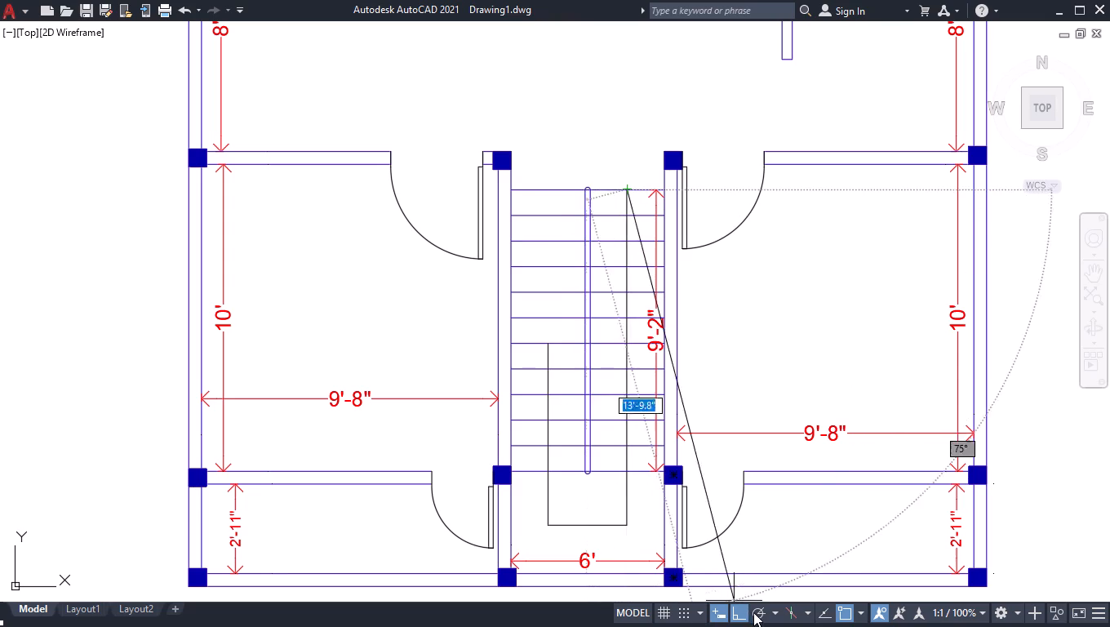
{"action": "scroll", "coordinate": [615, 157], "scroll_direction": "up", "scroll_amount": 3}
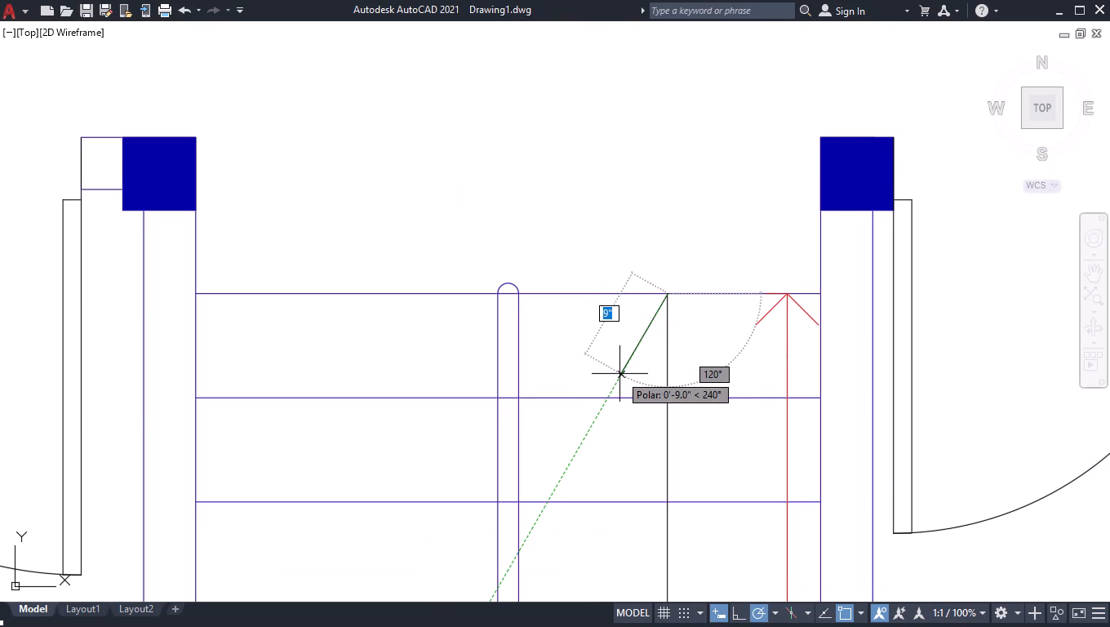
{"action": "left_click", "coordinate": [619, 374]}
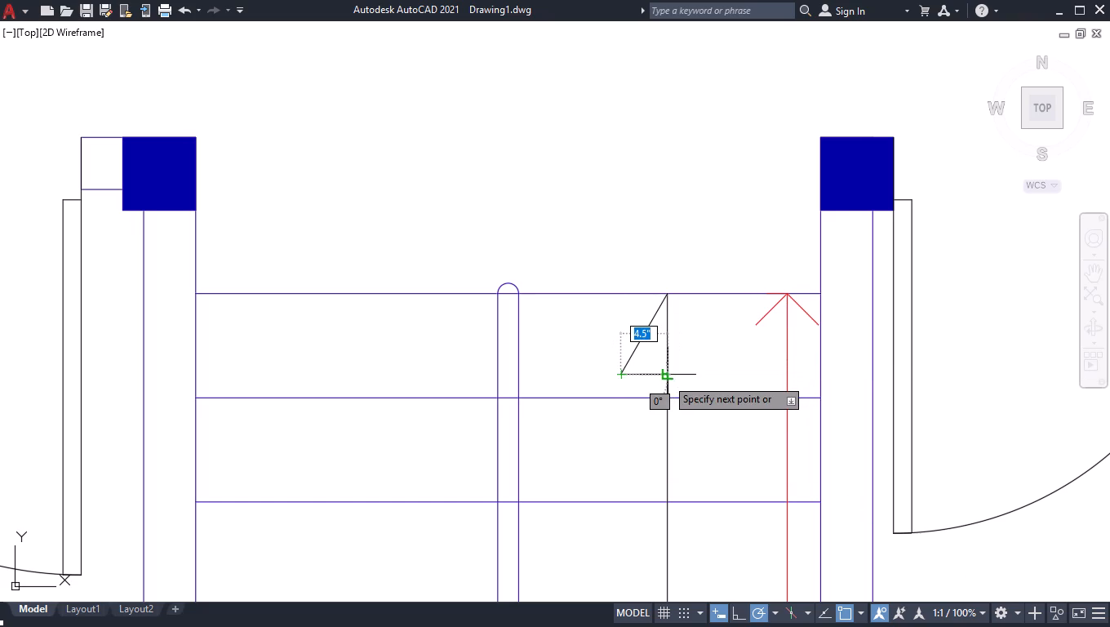
{"action": "key", "text": "9"}
{"action": "key", "text": "Return"}
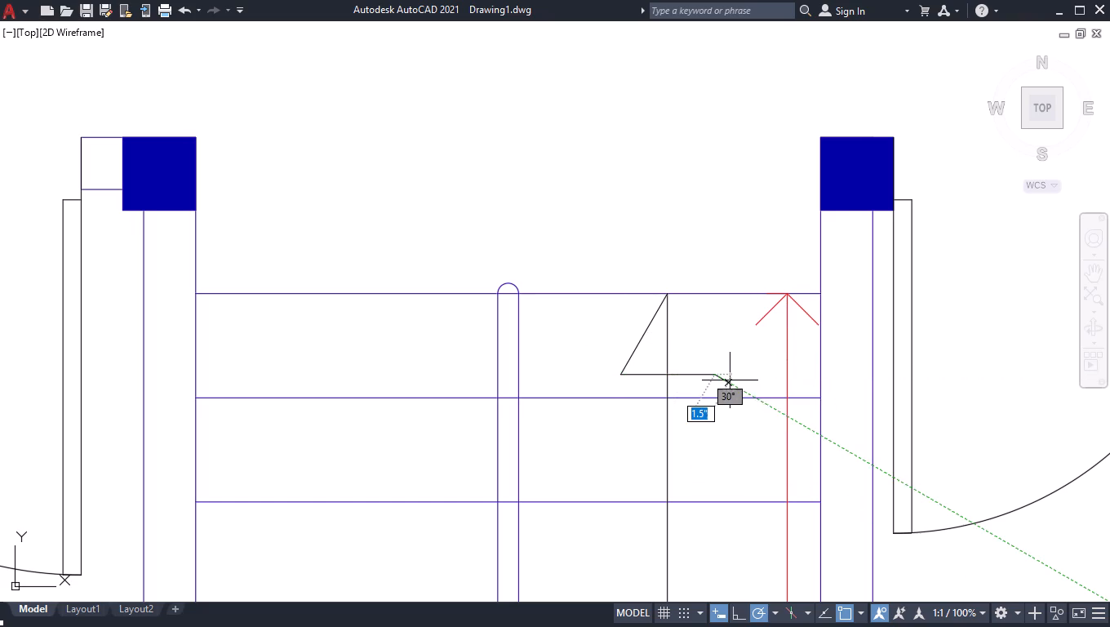
{"action": "left_click", "coordinate": [668, 299]}
{"action": "key", "text": "space"}
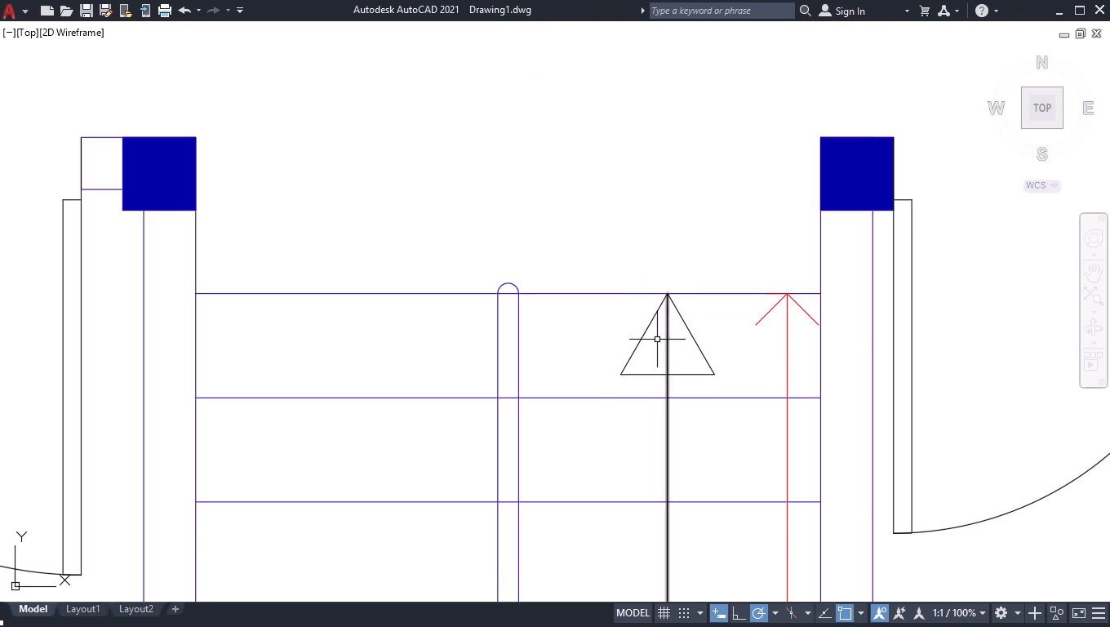
Trim the part of the direction line that lies inside the triangular arrowhead.
{"action": "type", "text": "tr"}
{"action": "key", "text": "Return"}
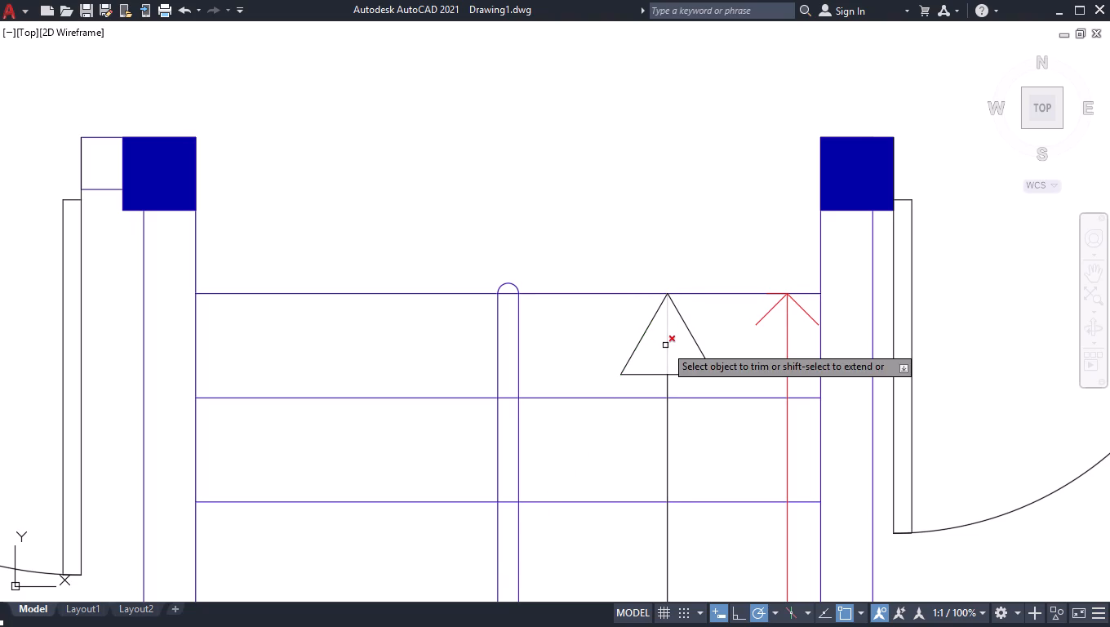
{"action": "left_click", "coordinate": [664, 345]}
{"action": "left_click", "coordinate": [678, 347]}
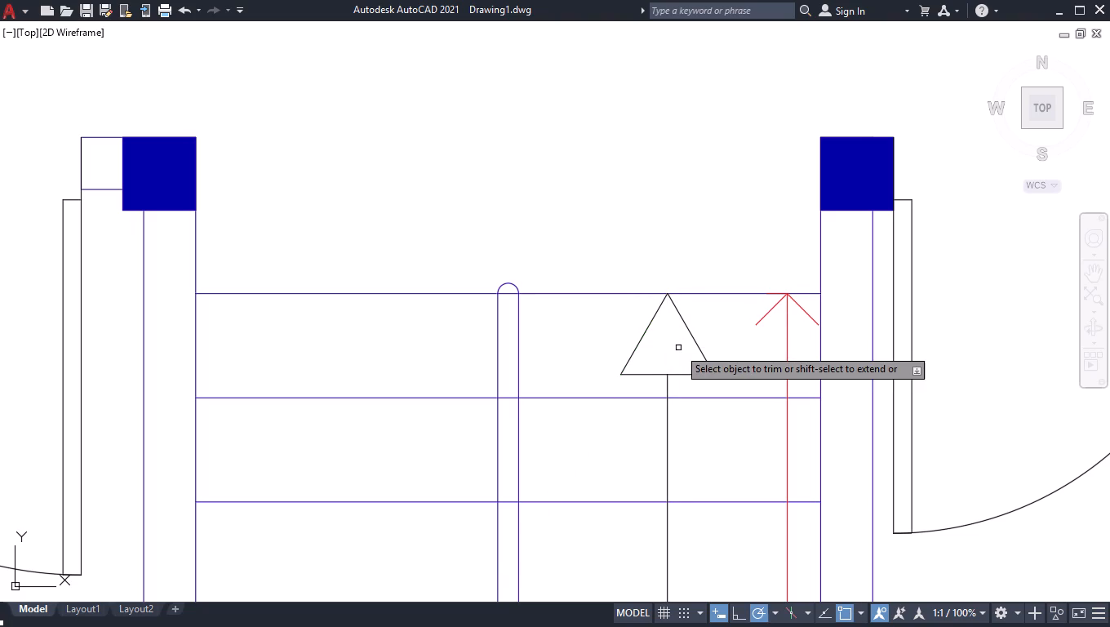
{"action": "key", "text": "Return"}
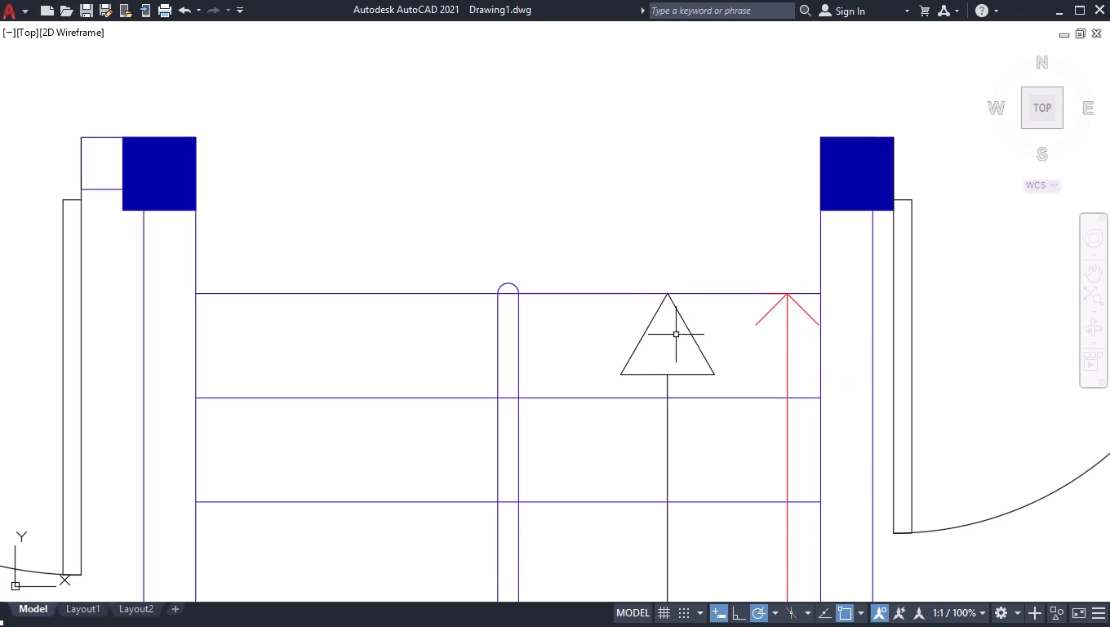
Change the colour of the arrowhead and all stair direction line segments to Red and deselect them.
{"action": "left_click", "coordinate": [713, 327]}
{"action": "left_click", "coordinate": [614, 388]}
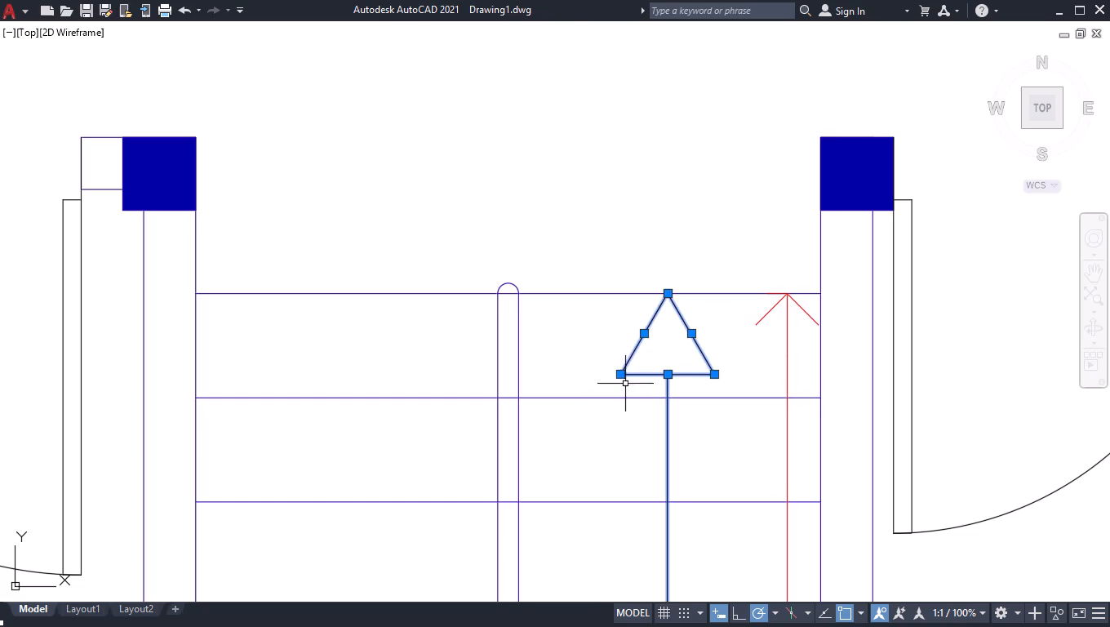
{"action": "scroll", "coordinate": [628, 373], "scroll_direction": "down", "scroll_amount": 3}
{"action": "scroll", "coordinate": [604, 485], "scroll_direction": "down", "scroll_amount": 2}
{"action": "scroll", "coordinate": [606, 575], "scroll_direction": "up", "scroll_amount": 3}
{"action": "left_click", "coordinate": [584, 548]}
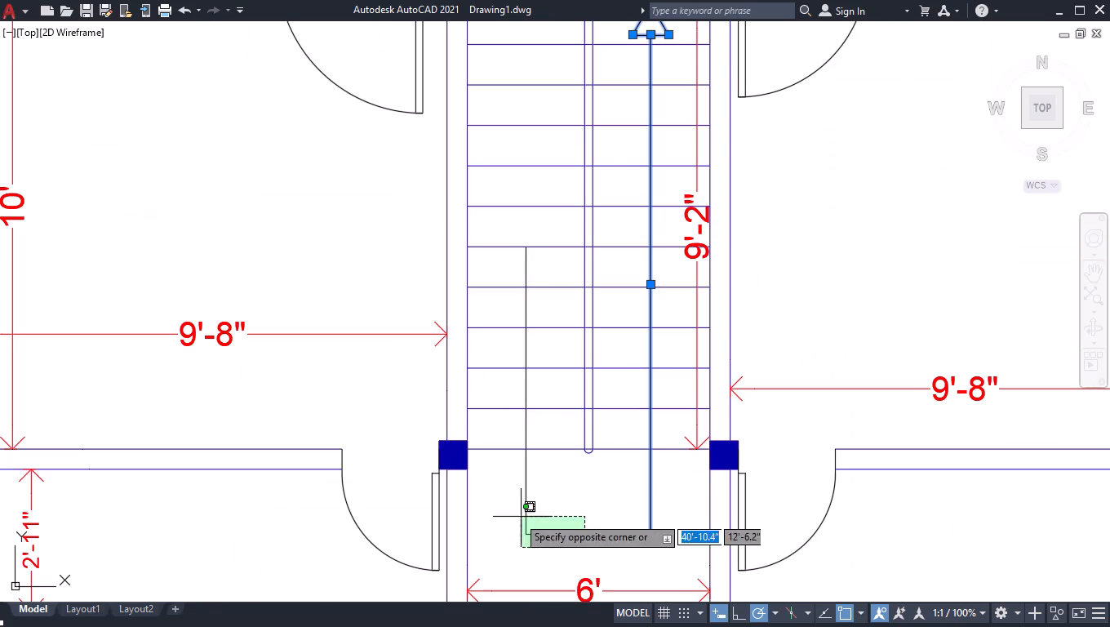
{"action": "left_click", "coordinate": [508, 514]}
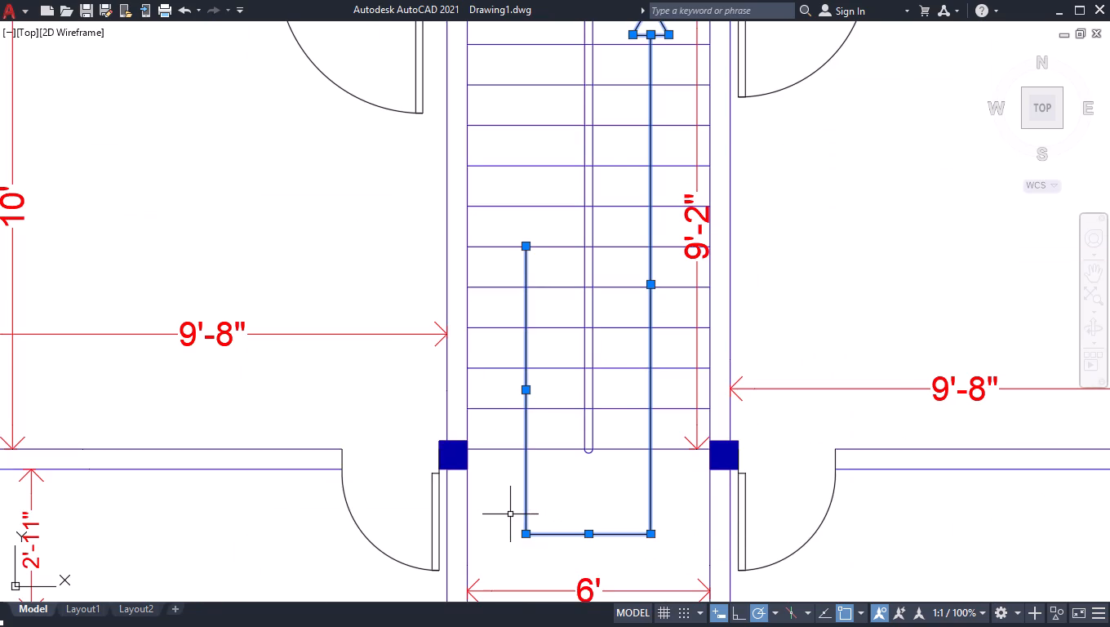
{"action": "key", "text": "ctrl+1"}
{"action": "double_click", "coordinate": [850, 103]}
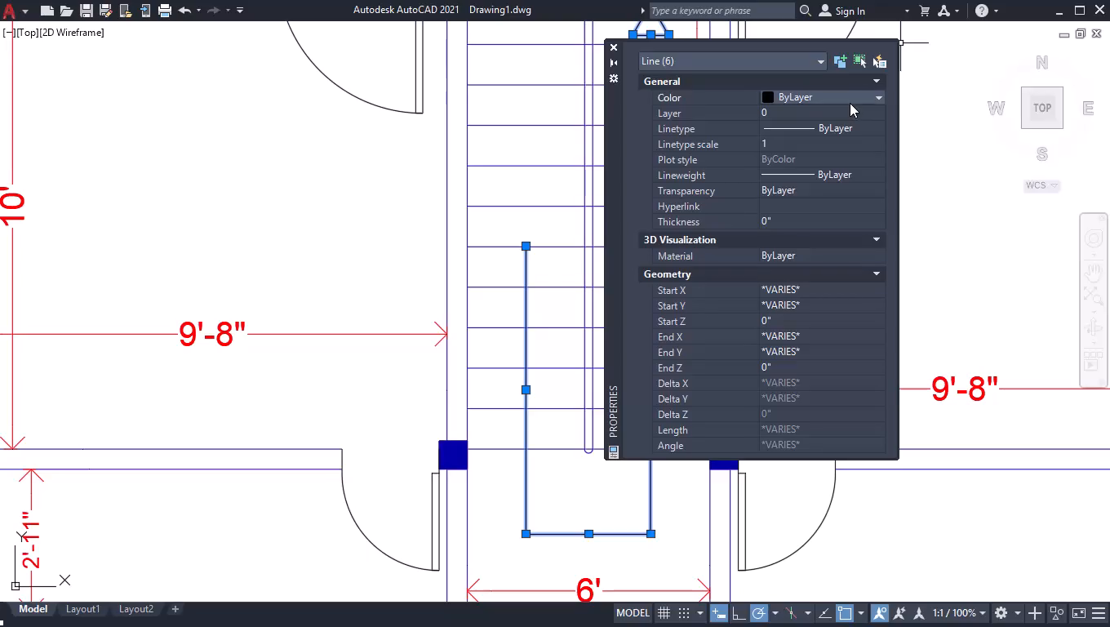
{"action": "left_click", "coordinate": [808, 138]}
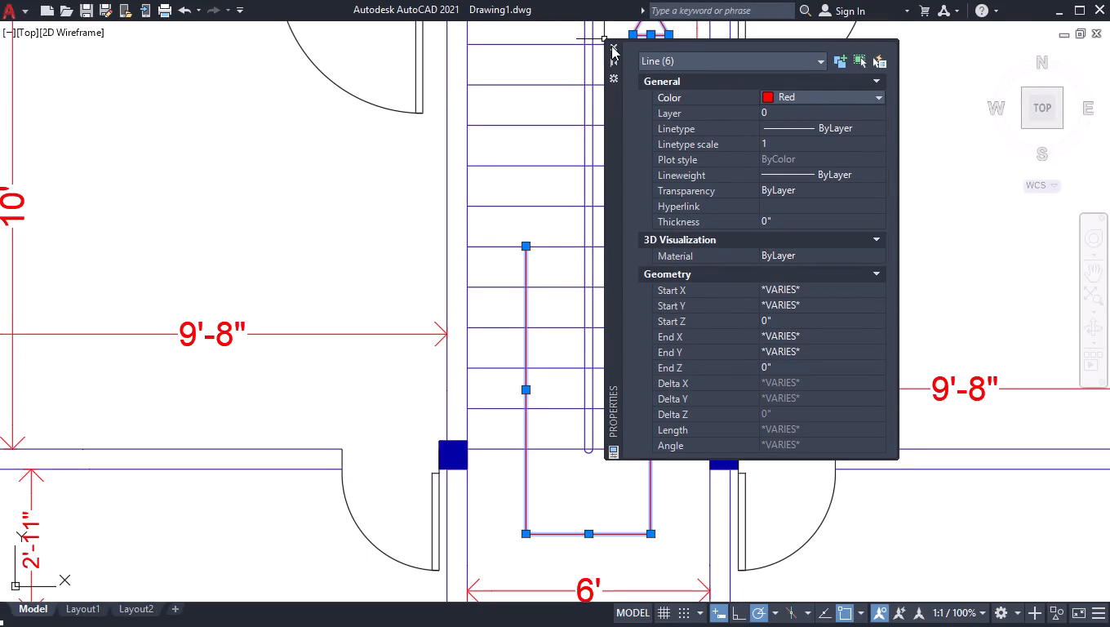
{"action": "left_click", "coordinate": [613, 47]}
{"action": "right_click", "coordinate": [897, 152]}
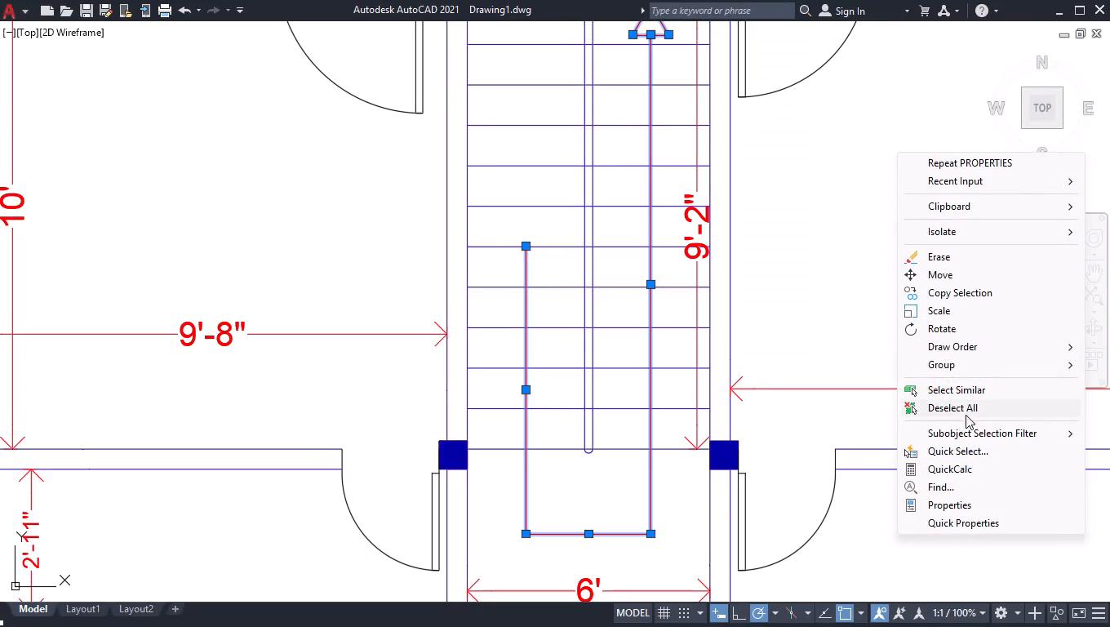
{"action": "left_click", "coordinate": [958, 405]}
Fill the triangular arrowhead with a SOLID hatch in Red.
{"action": "scroll", "coordinate": [780, 239], "scroll_direction": "down", "scroll_amount": 1}
{"action": "scroll", "coordinate": [701, 95], "scroll_direction": "up", "scroll_amount": 2}
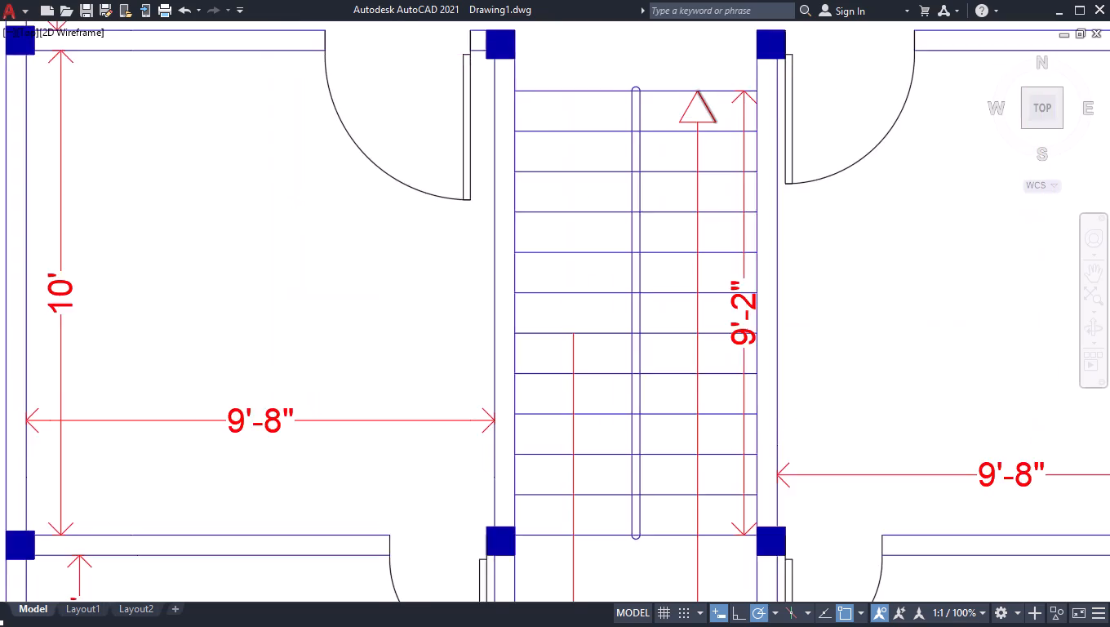
{"action": "scroll", "coordinate": [704, 104], "scroll_direction": "up", "scroll_amount": 3}
{"action": "key", "text": "h"}
{"action": "key", "text": "Return"}
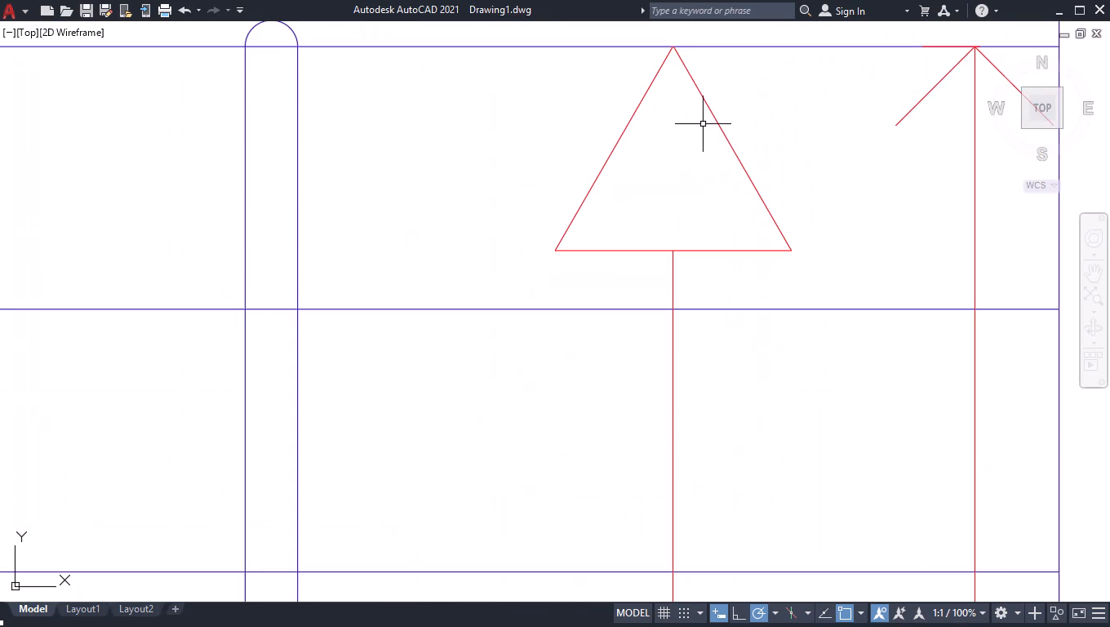
{"action": "left_click", "coordinate": [529, 176]}
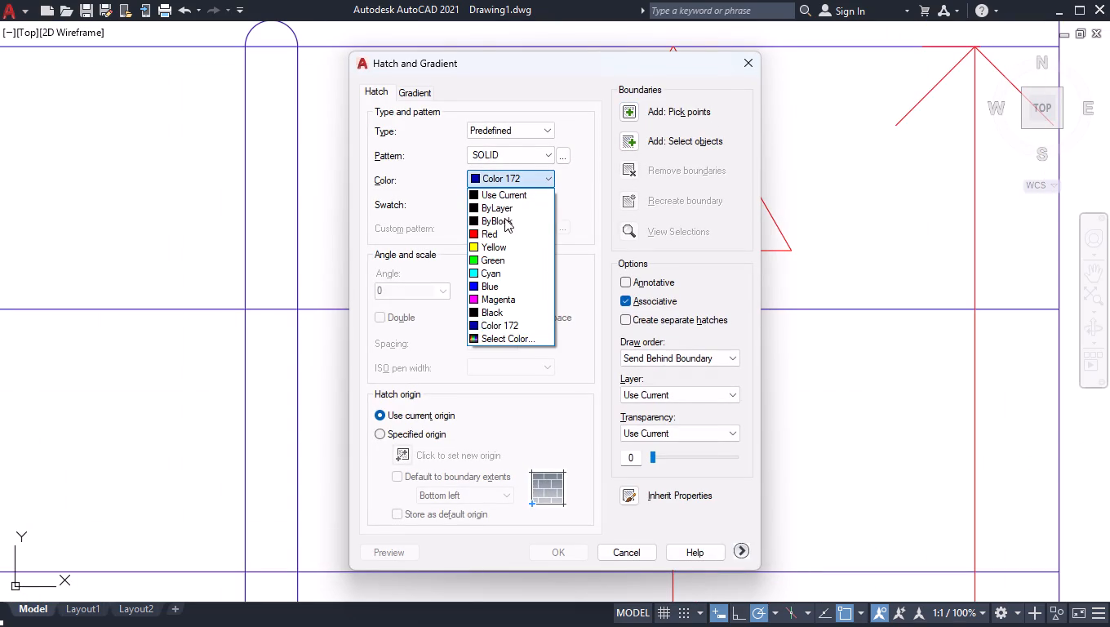
{"action": "left_click", "coordinate": [502, 230]}
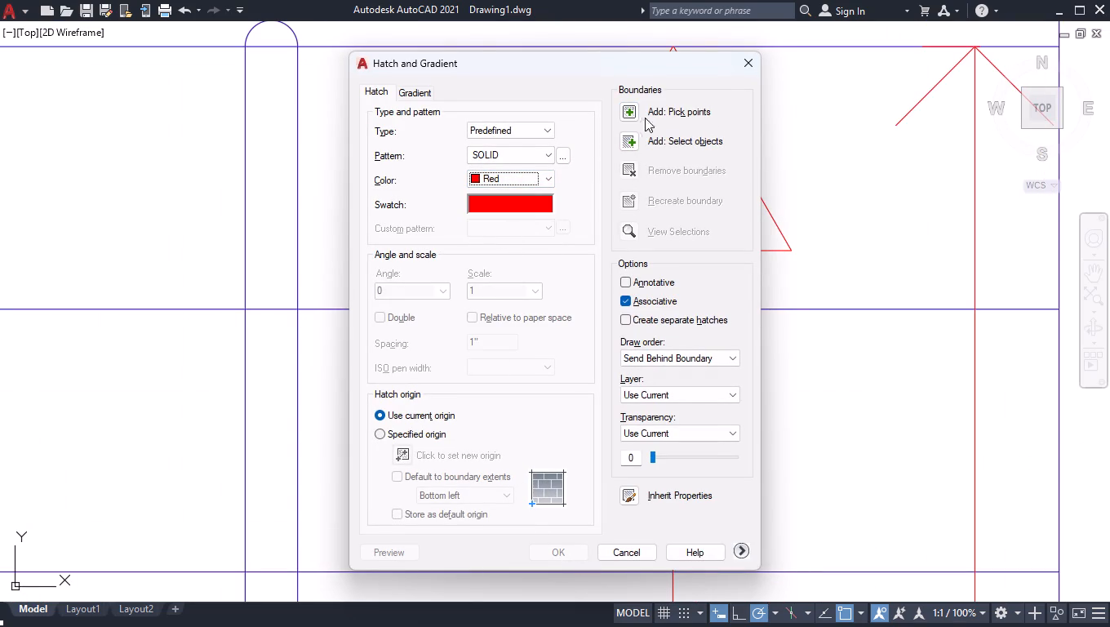
{"action": "left_click", "coordinate": [624, 111]}
{"action": "left_click", "coordinate": [648, 174]}
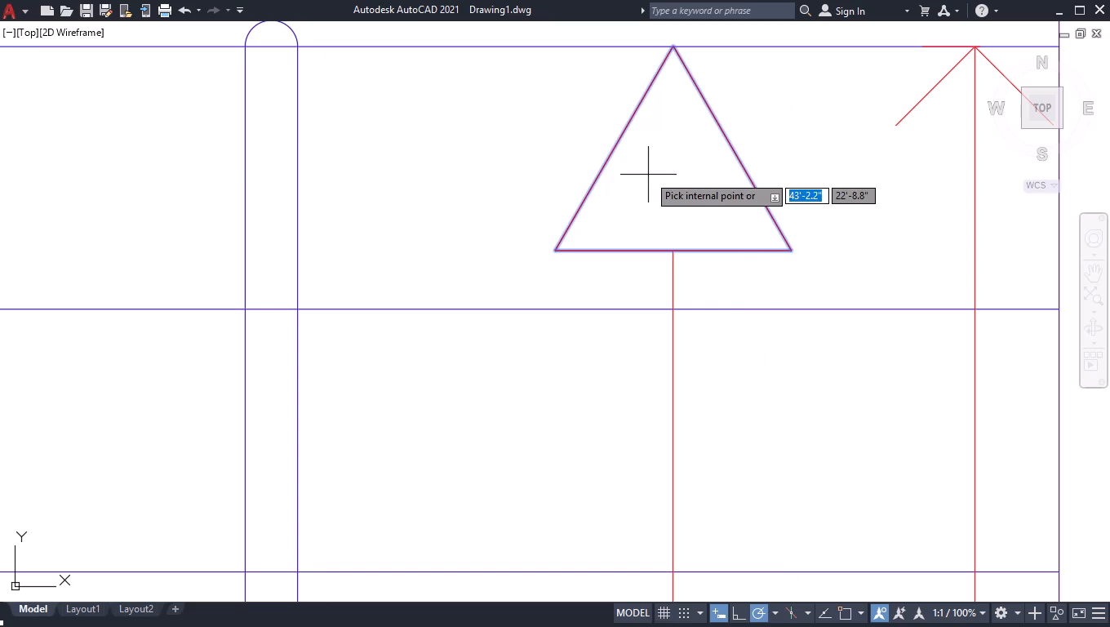
{"action": "key", "text": "Return"}
{"action": "key", "text": "Return"}
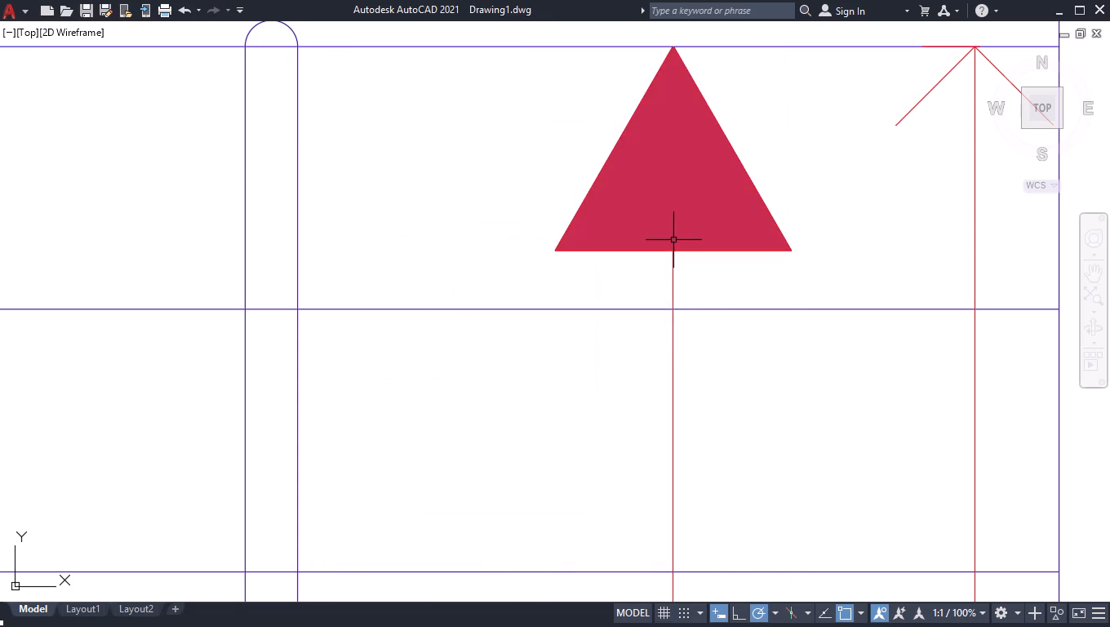
Move the direction line's horizontal segment below the stairs up about 8", closer to the bottom step.
{"action": "scroll", "coordinate": [699, 248], "scroll_direction": "down", "scroll_amount": 3}
{"action": "scroll", "coordinate": [720, 176], "scroll_direction": "down", "scroll_amount": 2}
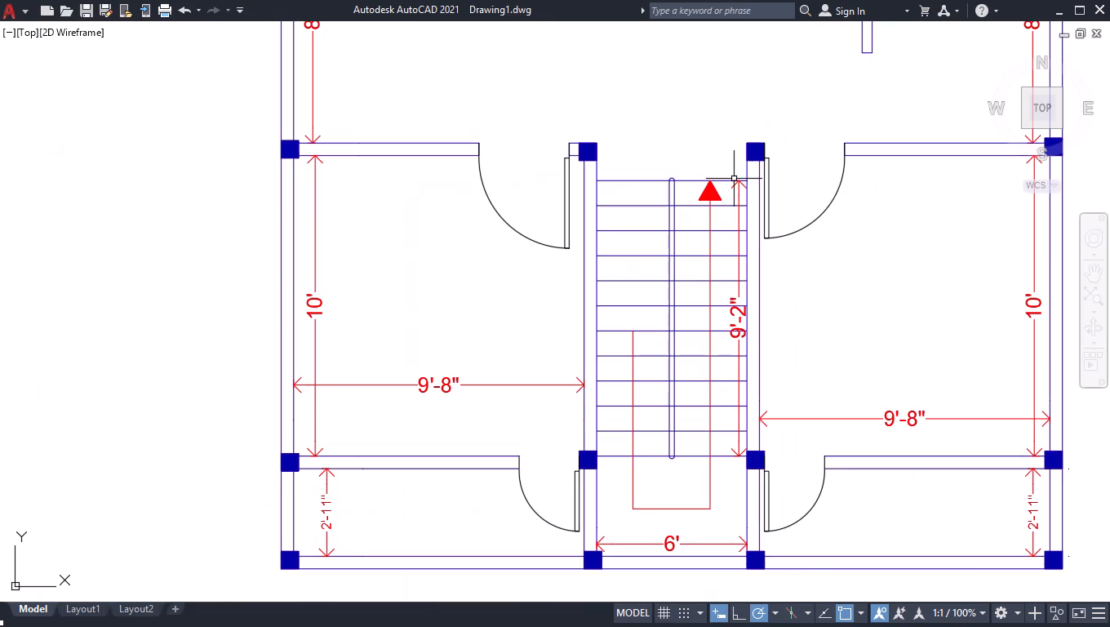
{"action": "scroll", "coordinate": [655, 517], "scroll_direction": "up", "scroll_amount": 3}
{"action": "left_click", "coordinate": [664, 506]}
{"action": "left_click", "coordinate": [653, 473]}
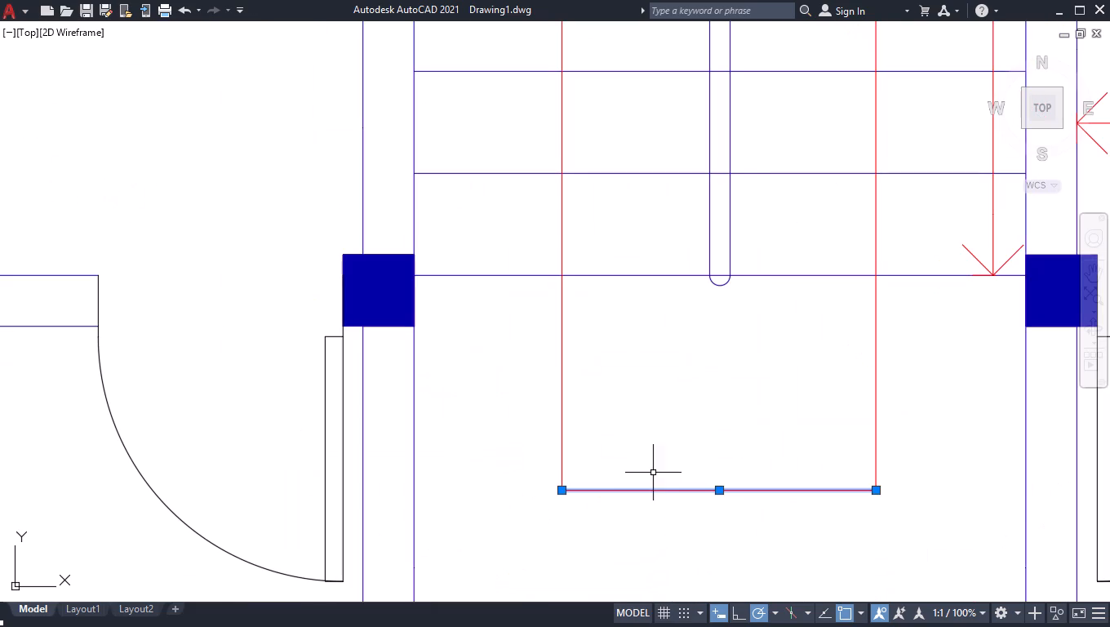
{"action": "left_click", "coordinate": [720, 490]}
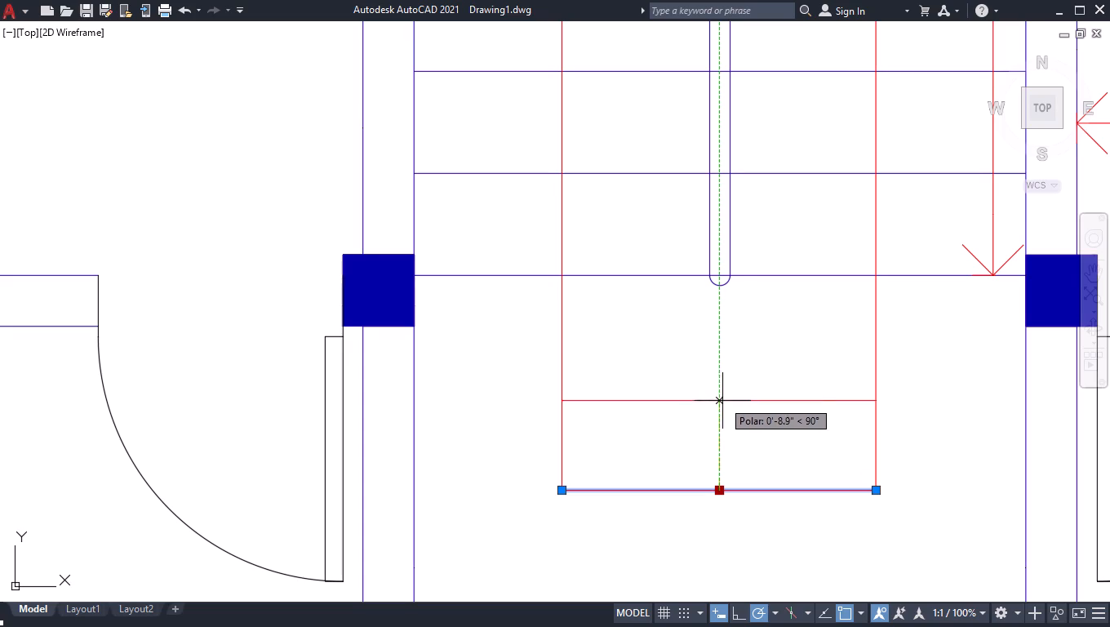
{"action": "left_click", "coordinate": [721, 410]}
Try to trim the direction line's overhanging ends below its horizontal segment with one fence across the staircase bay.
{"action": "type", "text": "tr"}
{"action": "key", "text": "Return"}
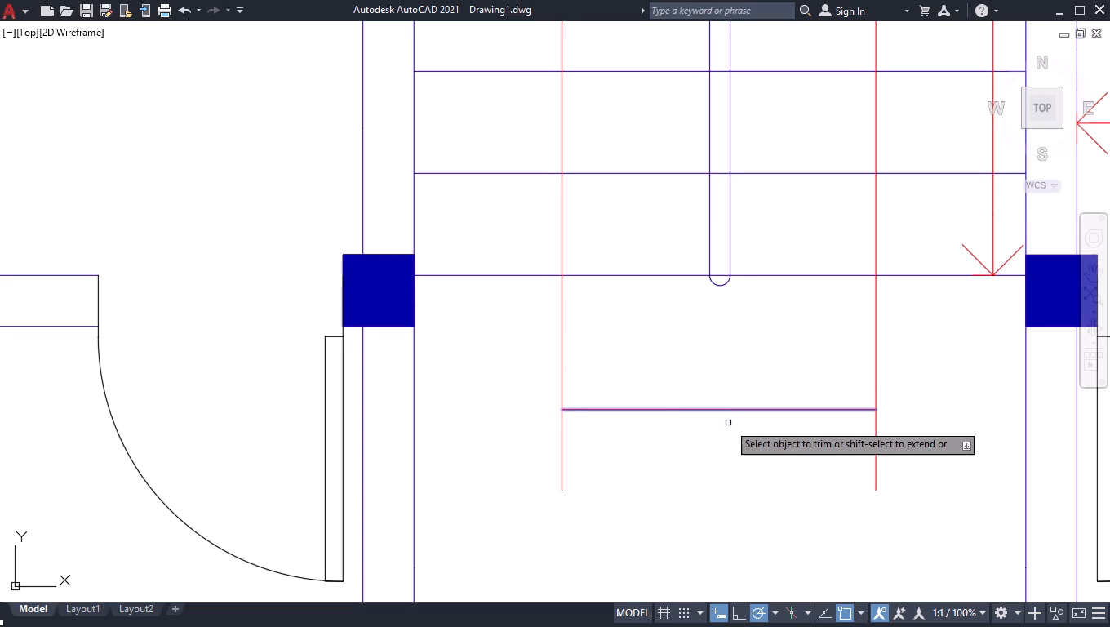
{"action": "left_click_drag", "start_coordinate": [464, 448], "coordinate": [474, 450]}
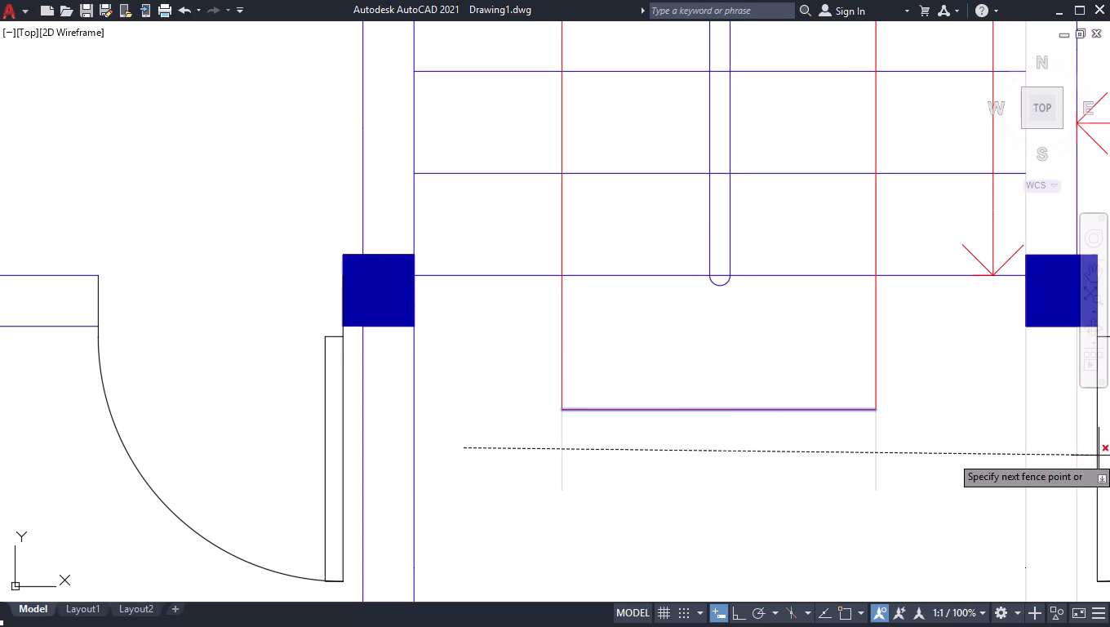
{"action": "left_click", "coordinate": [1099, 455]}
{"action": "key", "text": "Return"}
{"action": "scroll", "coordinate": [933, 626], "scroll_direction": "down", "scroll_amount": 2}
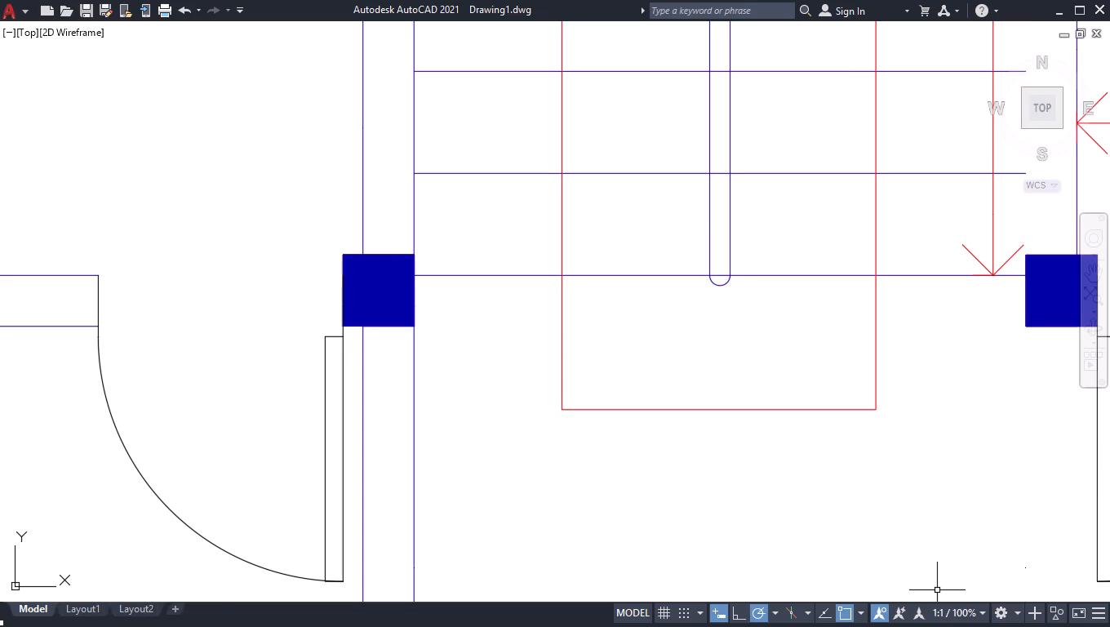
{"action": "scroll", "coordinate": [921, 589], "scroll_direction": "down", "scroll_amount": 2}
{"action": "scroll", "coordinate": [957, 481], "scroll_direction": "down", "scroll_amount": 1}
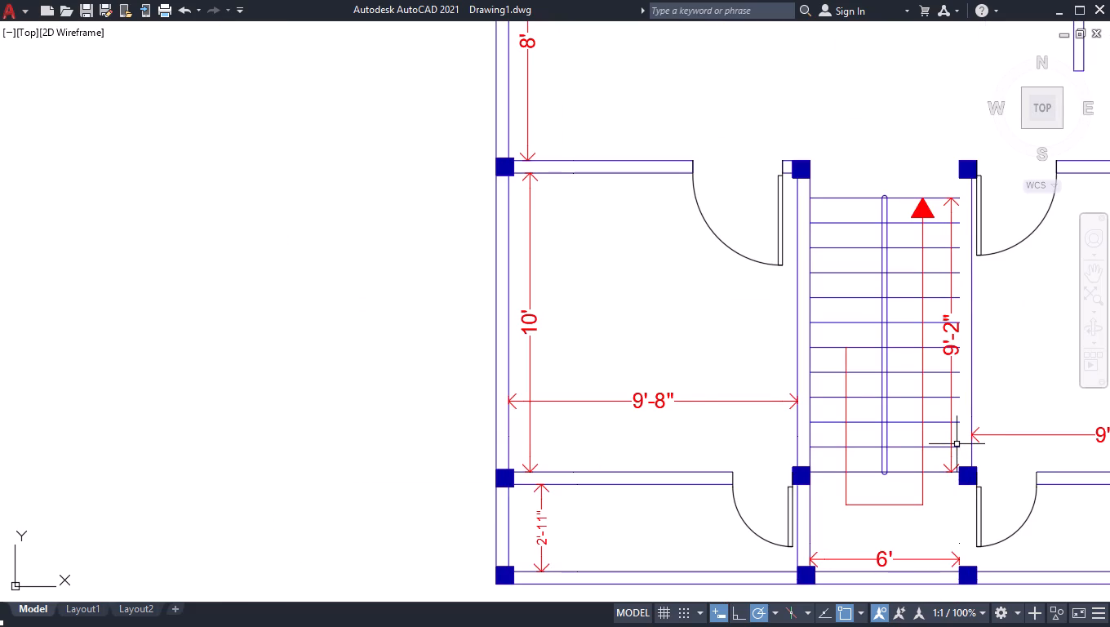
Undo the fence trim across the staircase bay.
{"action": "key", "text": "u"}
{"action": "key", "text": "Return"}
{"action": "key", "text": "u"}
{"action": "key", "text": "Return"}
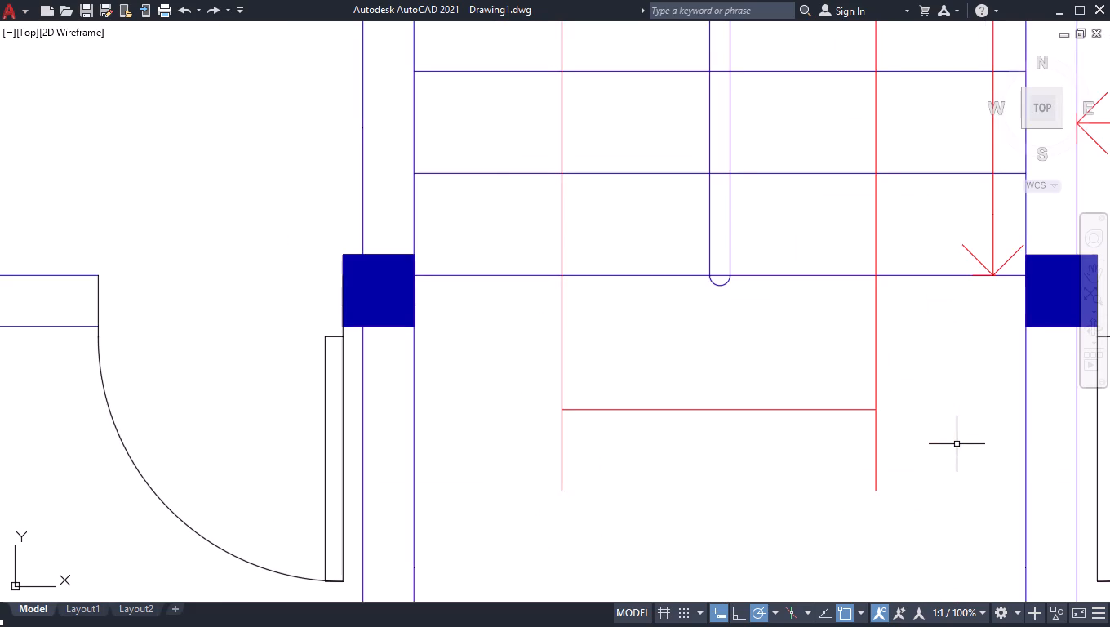
Trim only the two vertical direction line ends that extend below the horizontal segment at the foot of the stairs.
{"action": "type", "text": "tr"}
{"action": "key", "text": "Return"}
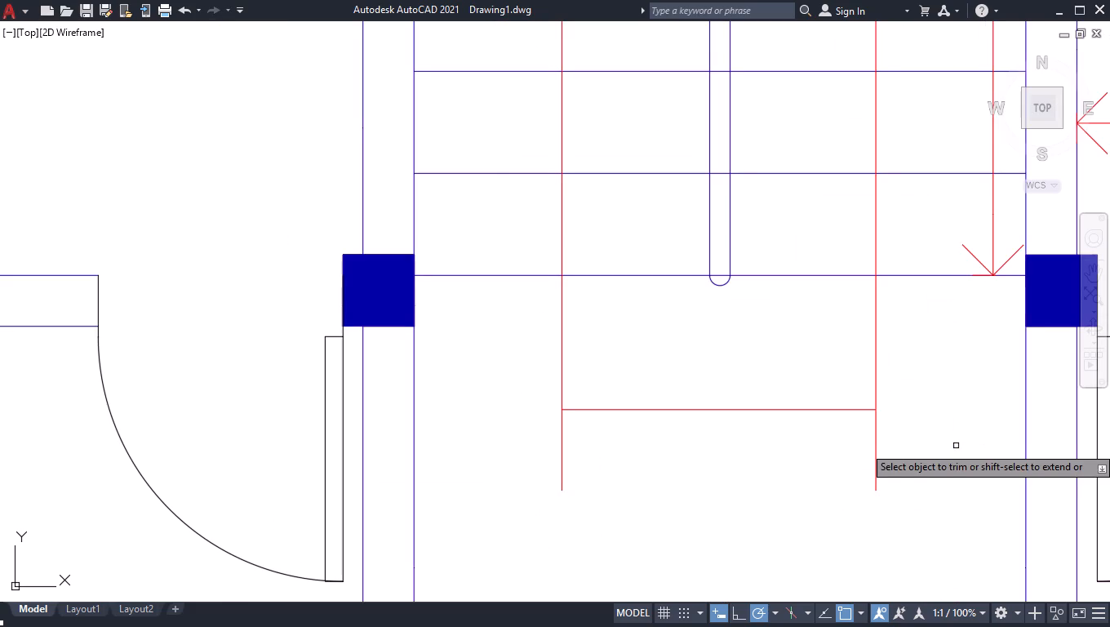
{"action": "left_click", "coordinate": [952, 456]}
{"action": "left_click", "coordinate": [553, 465]}
{"action": "key", "text": "Return"}
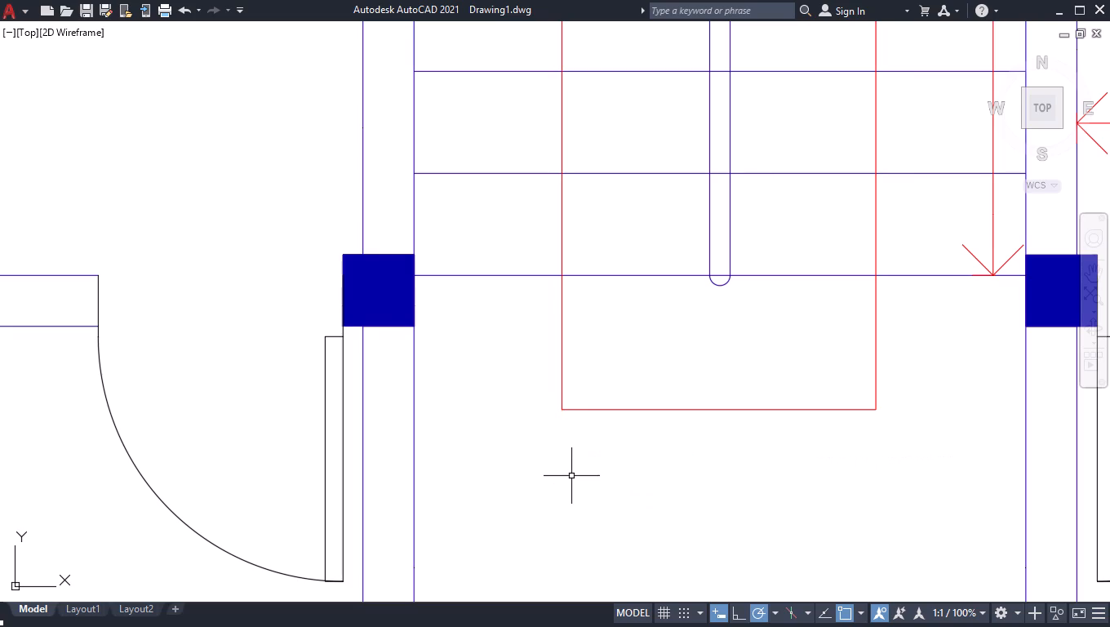
Add a vertical linear dimension from the bottom step line to the lower wall's inner face, aligned with the stair's 9'-2" dimension.
{"action": "scroll", "coordinate": [667, 525], "scroll_direction": "down", "scroll_amount": 3}
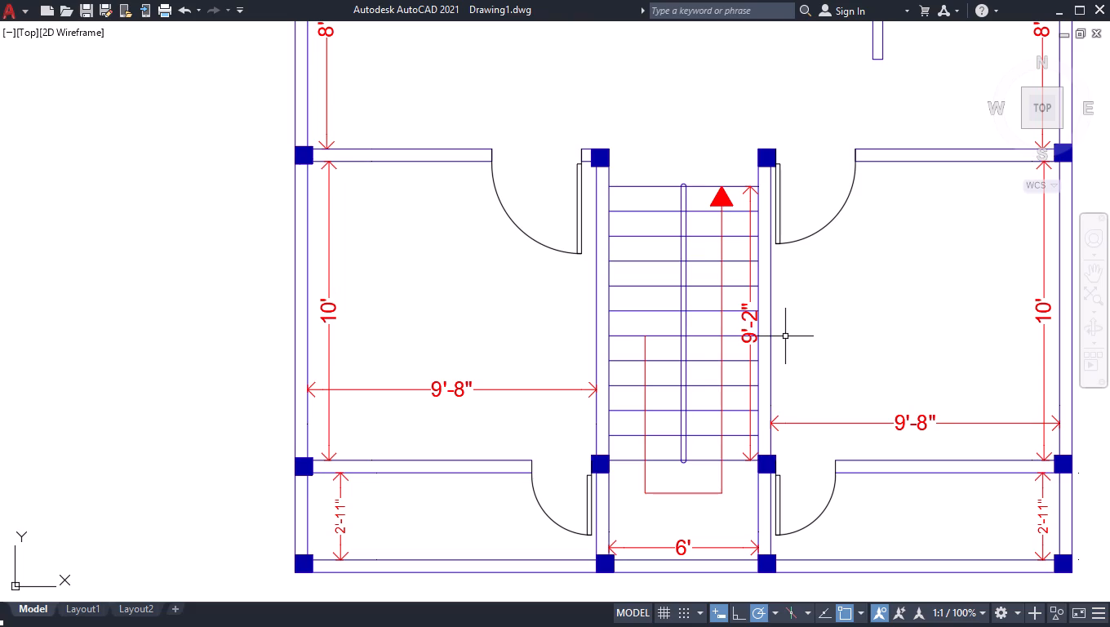
{"action": "type", "text": "dli"}
{"action": "key", "text": "Return"}
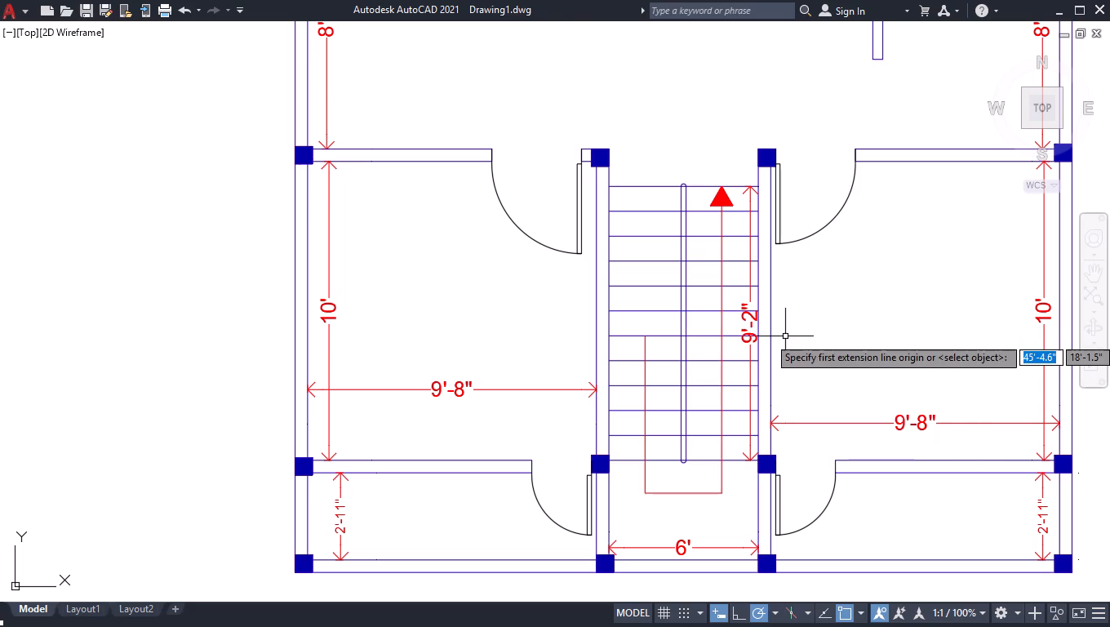
{"action": "scroll", "coordinate": [750, 567], "scroll_direction": "up", "scroll_amount": 3}
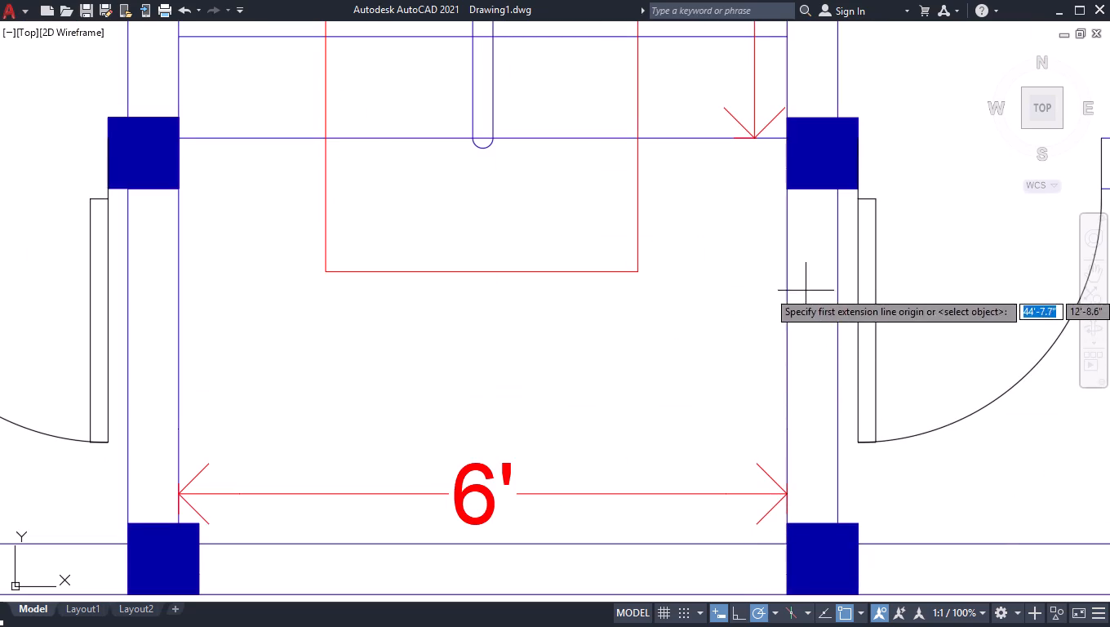
{"action": "left_click", "coordinate": [753, 138]}
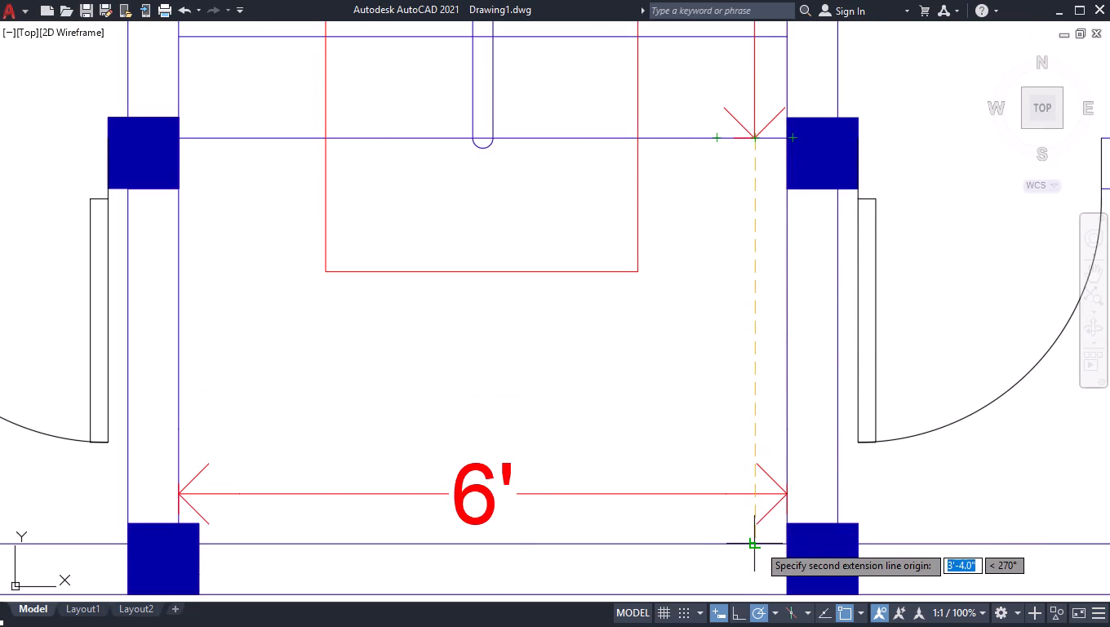
{"action": "left_click", "coordinate": [758, 545]}
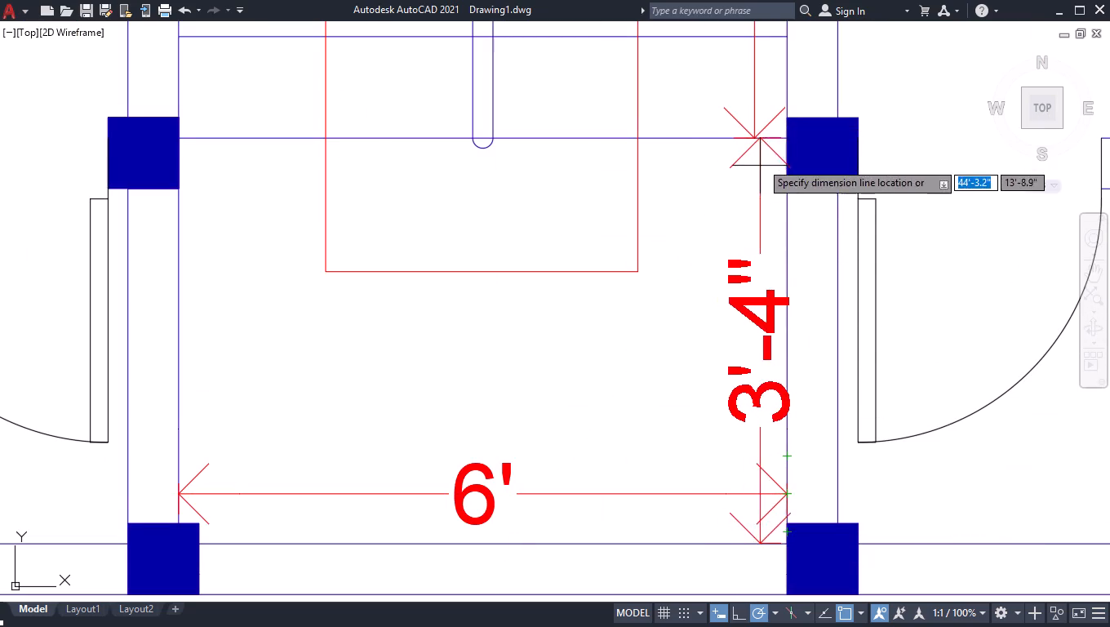
{"action": "left_click", "coordinate": [756, 138]}
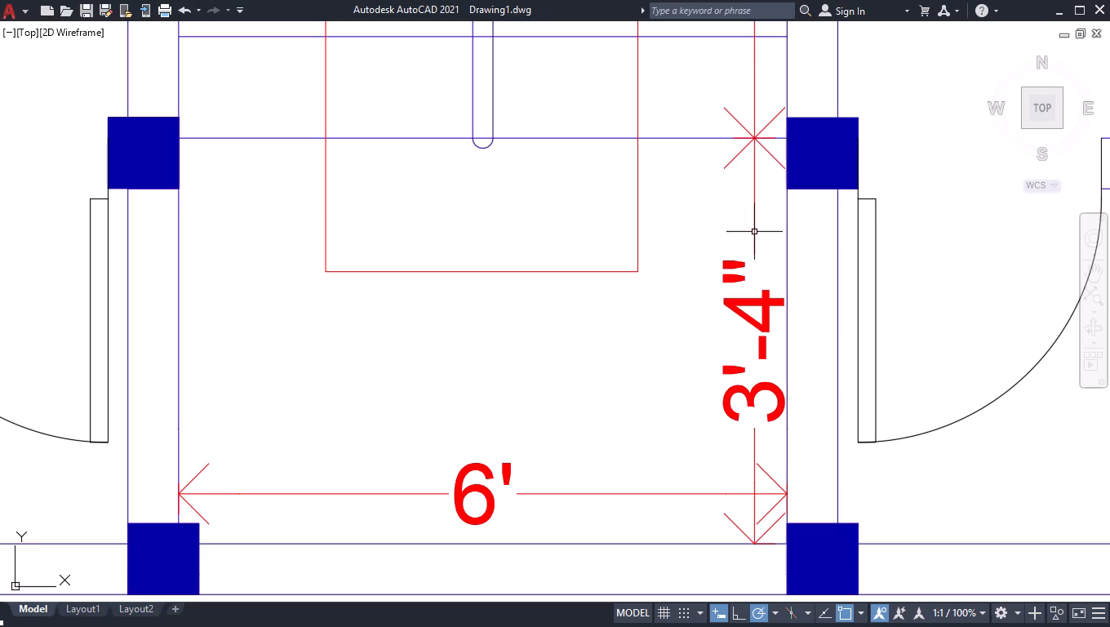
Modify the ISO-25 dimension style to use a 2" fixed extension line length and a 2" offset from origin.
{"action": "key", "text": "d"}
{"action": "key", "text": "Return"}
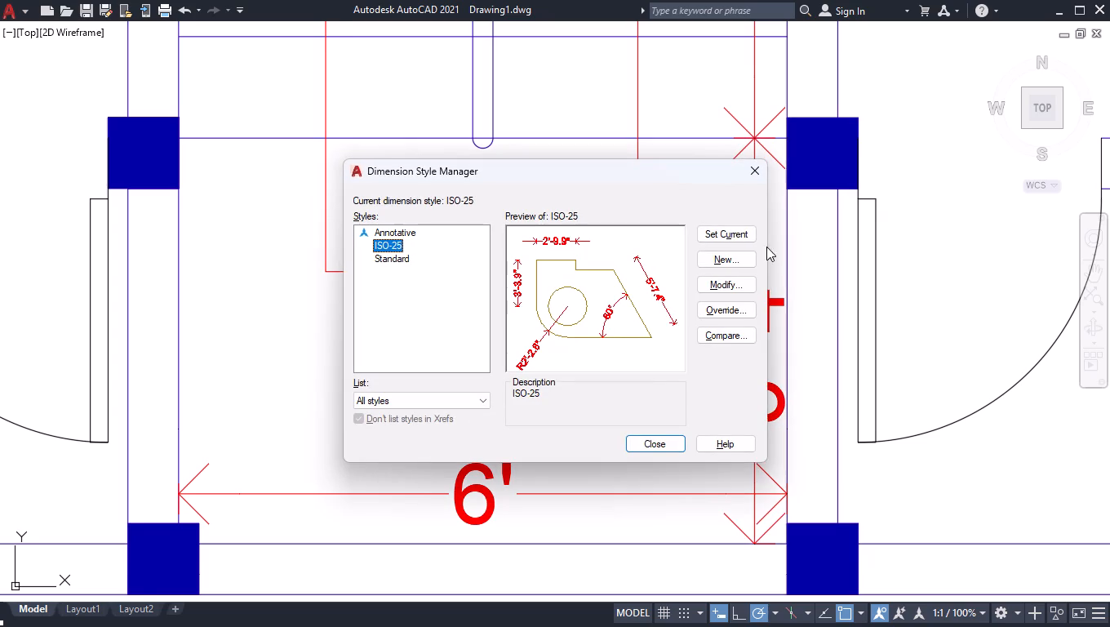
{"action": "left_click", "coordinate": [743, 284]}
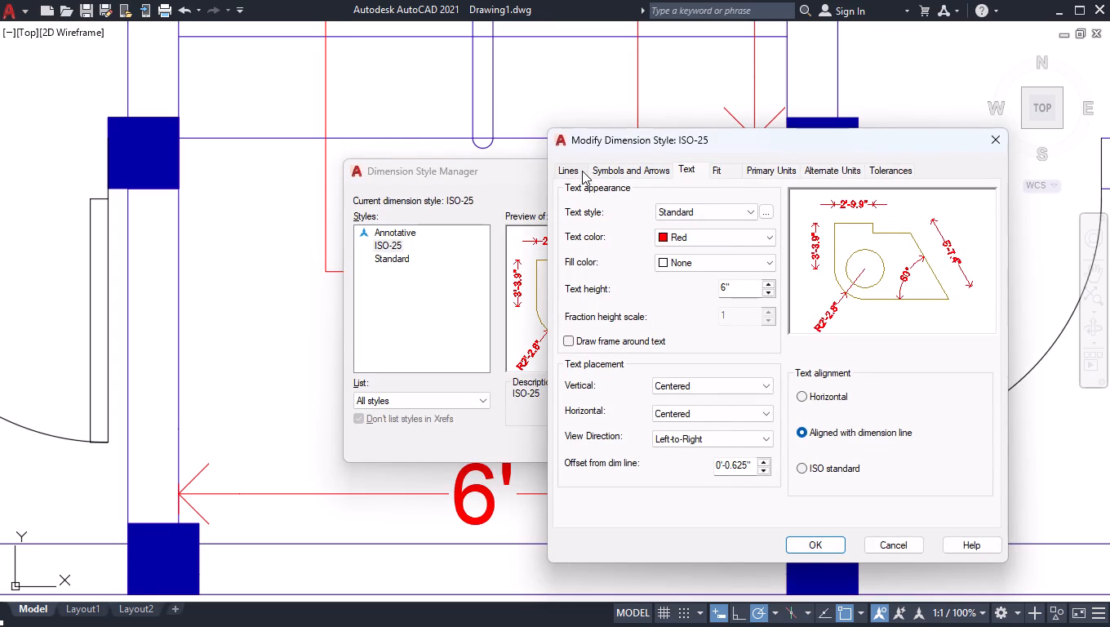
{"action": "left_click", "coordinate": [582, 171]}
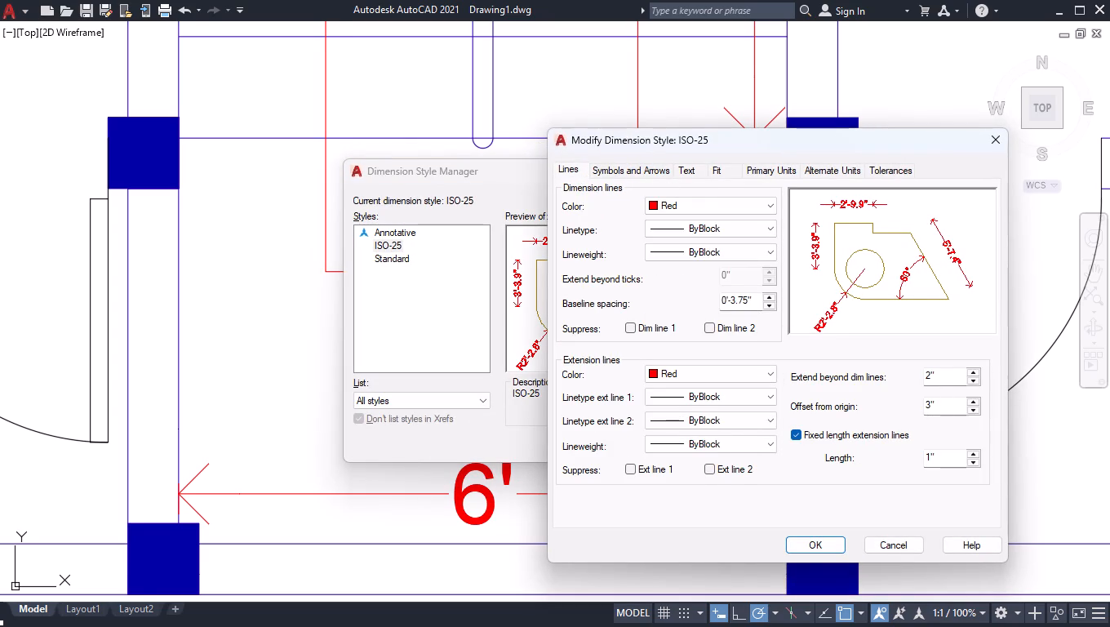
{"action": "left_click_drag", "start_coordinate": [953, 462], "coordinate": [629, 458]}
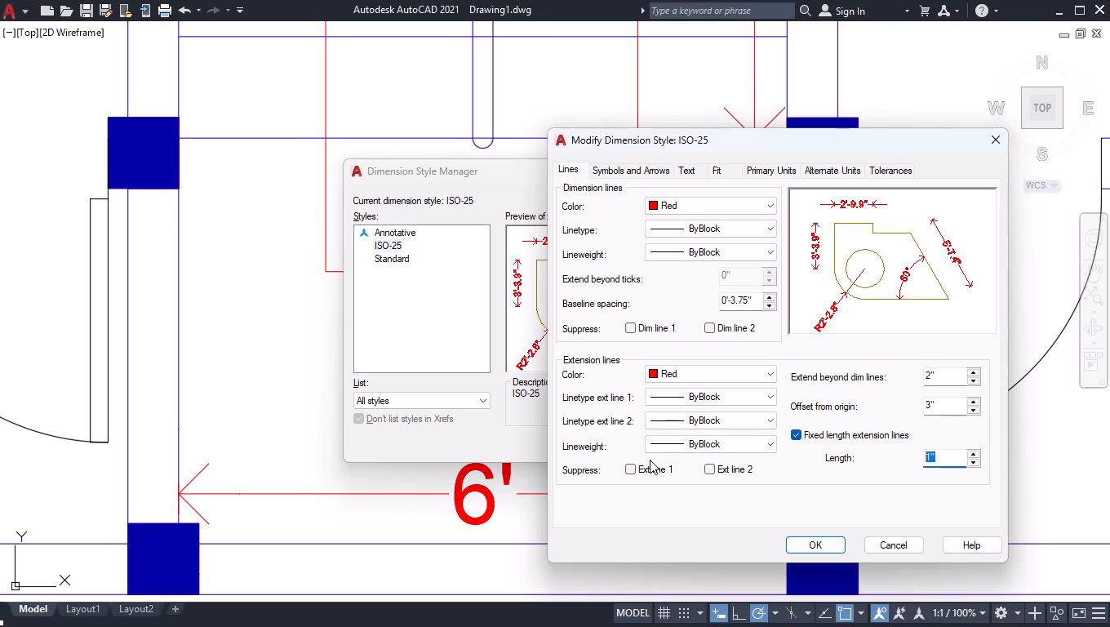
{"action": "key", "text": "2"}
{"action": "key", "text": "Return"}
{"action": "left_click_drag", "start_coordinate": [944, 402], "coordinate": [943, 402]}
{"action": "left_click_drag", "start_coordinate": [943, 402], "coordinate": [654, 433]}
{"action": "key", "text": "2"}
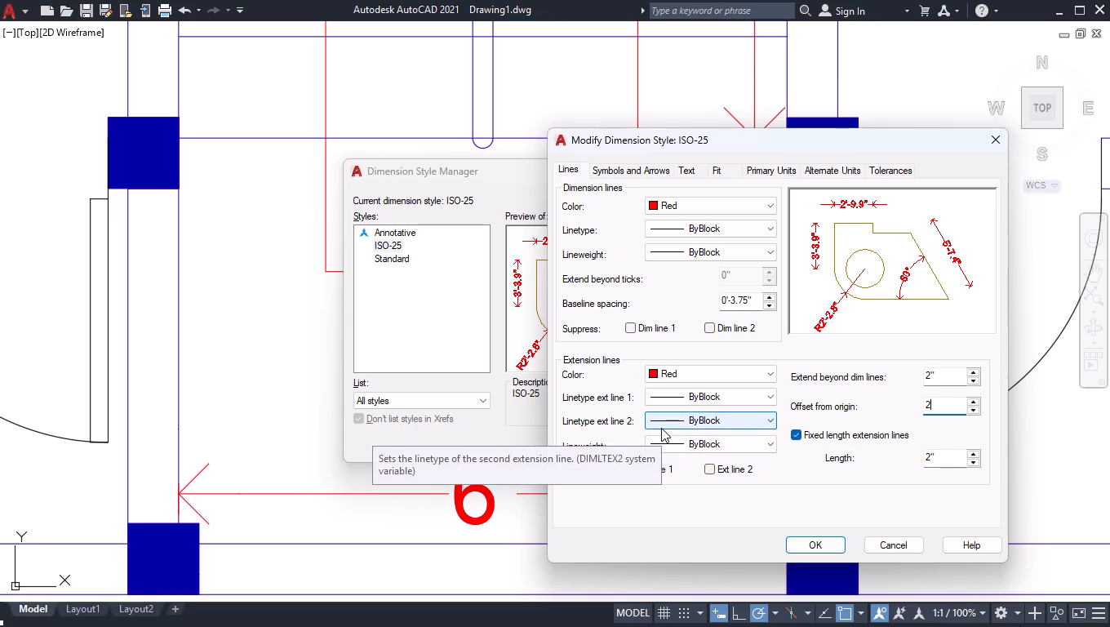
{"action": "key", "text": "Return"}
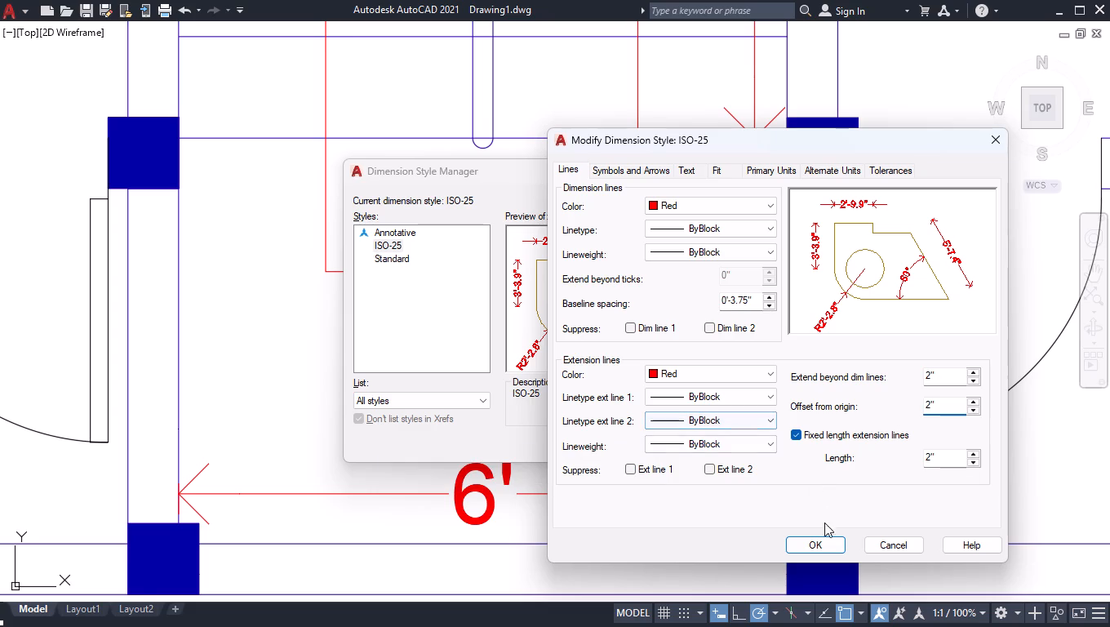
{"action": "left_click", "coordinate": [818, 537]}
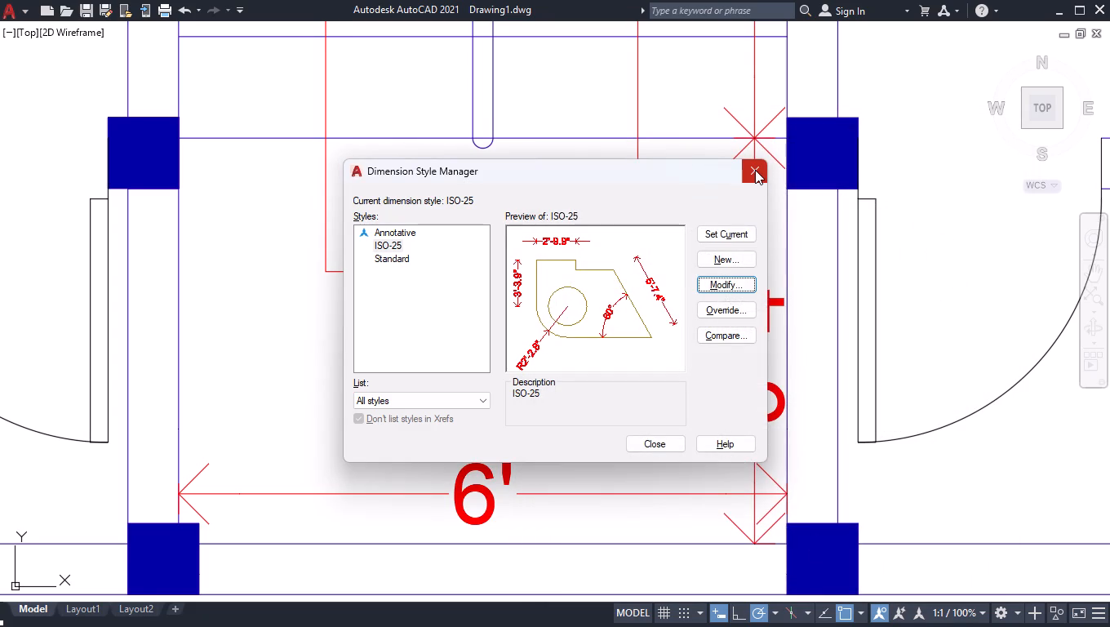
{"action": "left_click", "coordinate": [755, 171]}
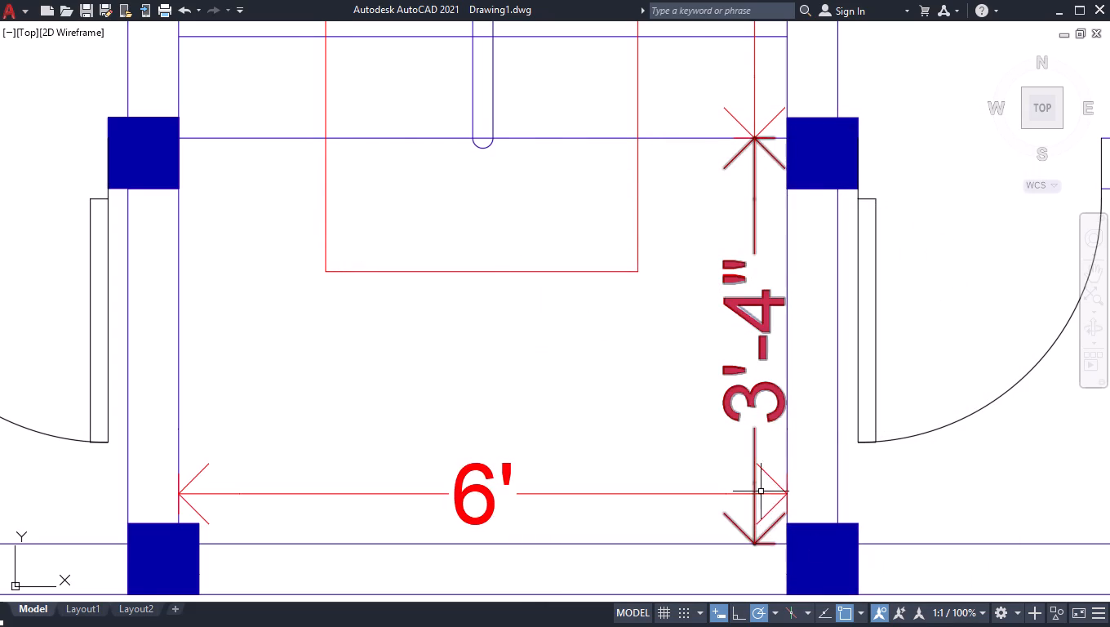
Examine the extension lines where the two vertical staircase dimensions meet at the bottom step, and check the overall plan.
{"action": "scroll", "coordinate": [712, 337], "scroll_direction": "down", "scroll_amount": 1}
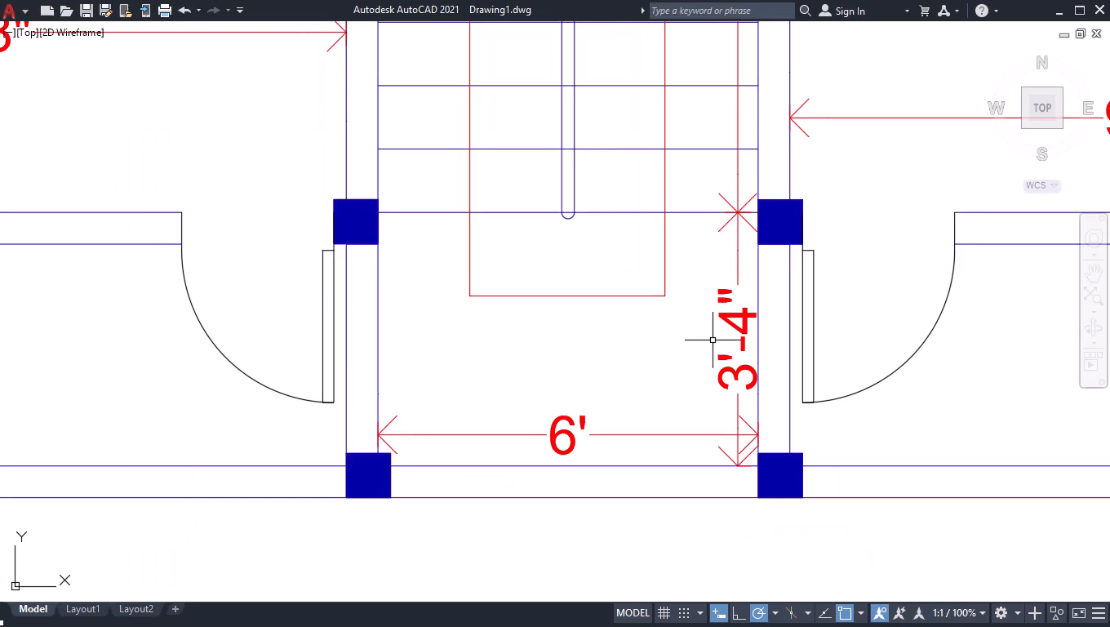
{"action": "scroll", "coordinate": [713, 344], "scroll_direction": "down", "scroll_amount": 1}
{"action": "scroll", "coordinate": [730, 251], "scroll_direction": "up", "scroll_amount": 2}
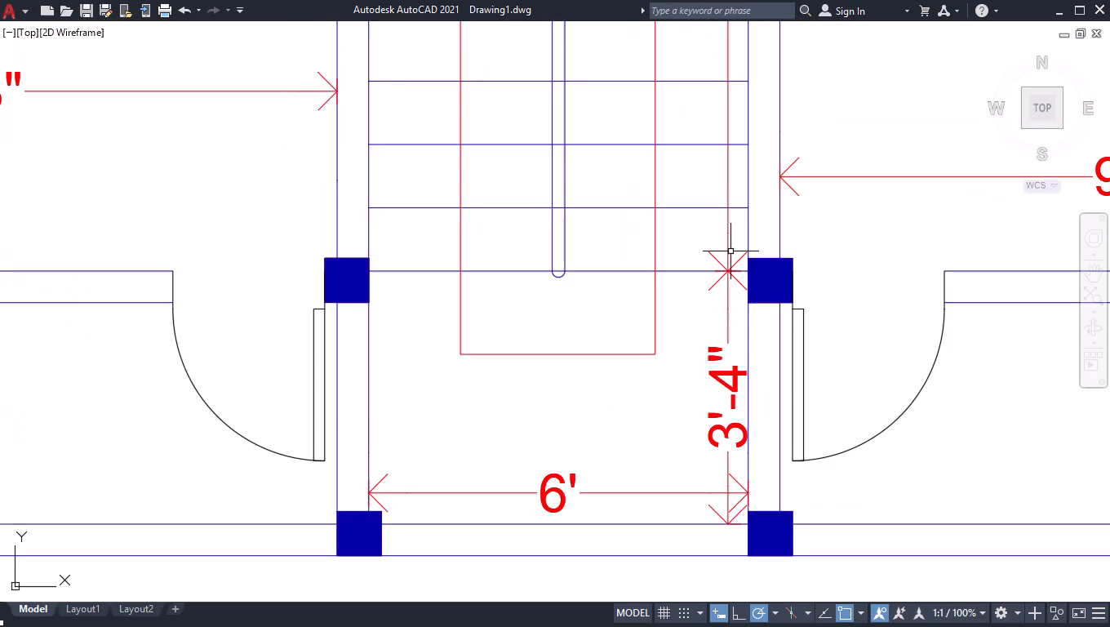
{"action": "scroll", "coordinate": [727, 256], "scroll_direction": "up", "scroll_amount": 2}
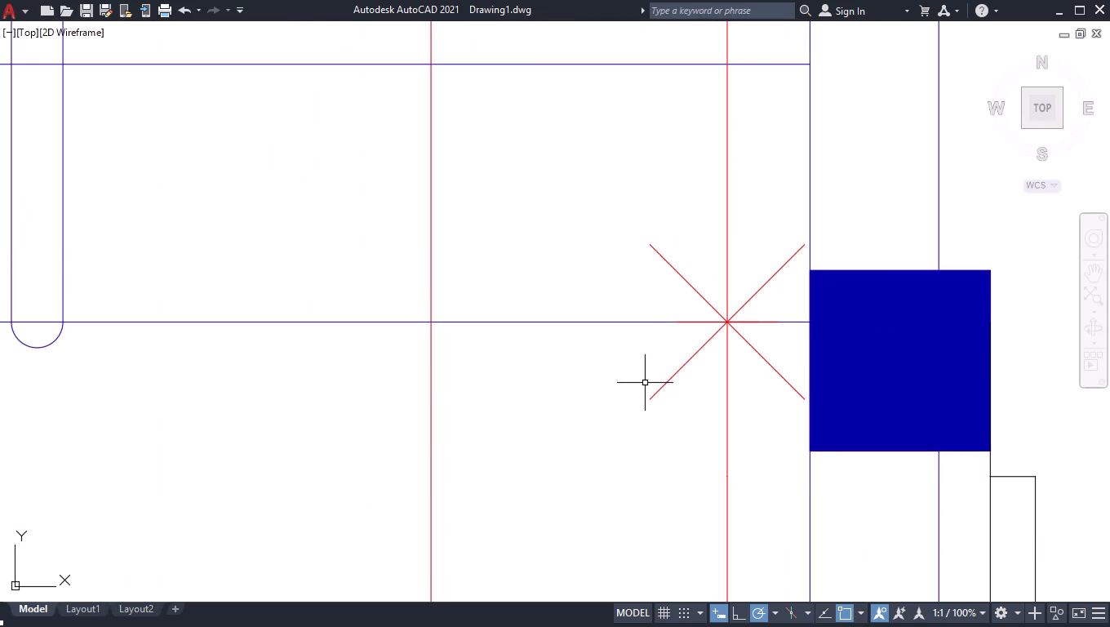
{"action": "scroll", "coordinate": [646, 410], "scroll_direction": "down", "scroll_amount": 5}
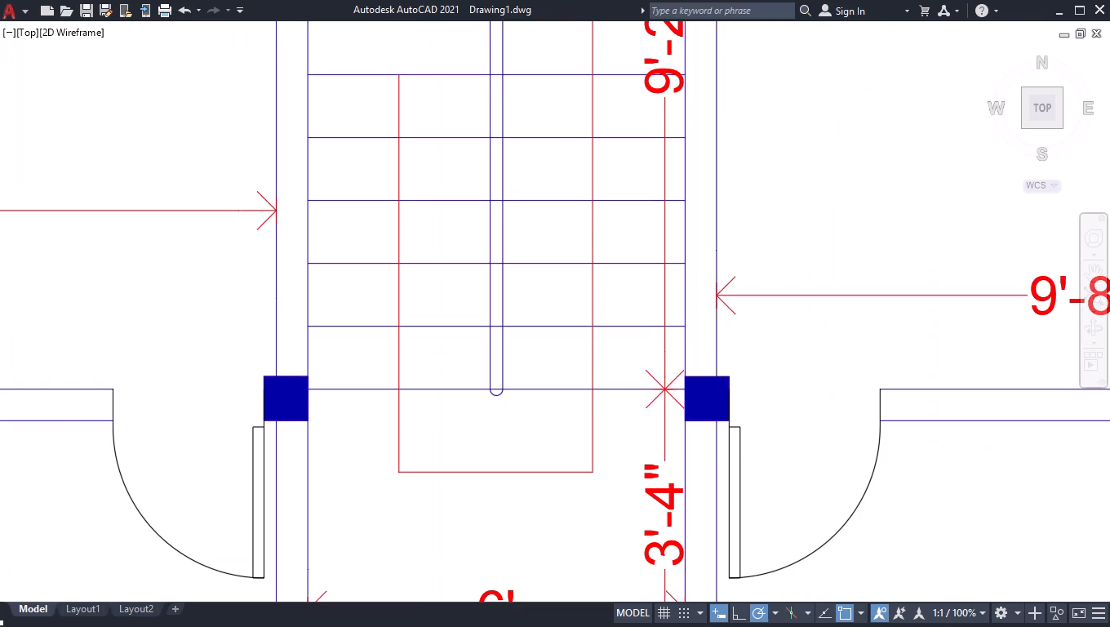
{"action": "scroll", "coordinate": [677, 374], "scroll_direction": "down", "scroll_amount": 2}
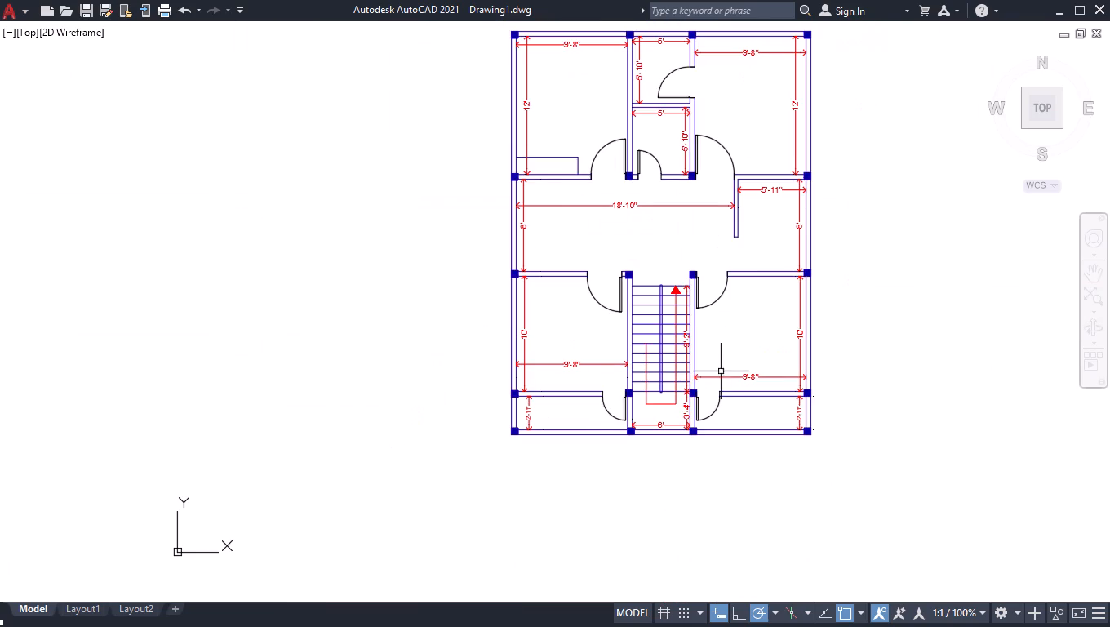
Add the multiline text "UP" above the stair arrowhead with a 6" text height in Red.
{"action": "scroll", "coordinate": [701, 267], "scroll_direction": "up", "scroll_amount": 4}
{"action": "type", "text": "mt"}
{"action": "key", "text": "Return"}
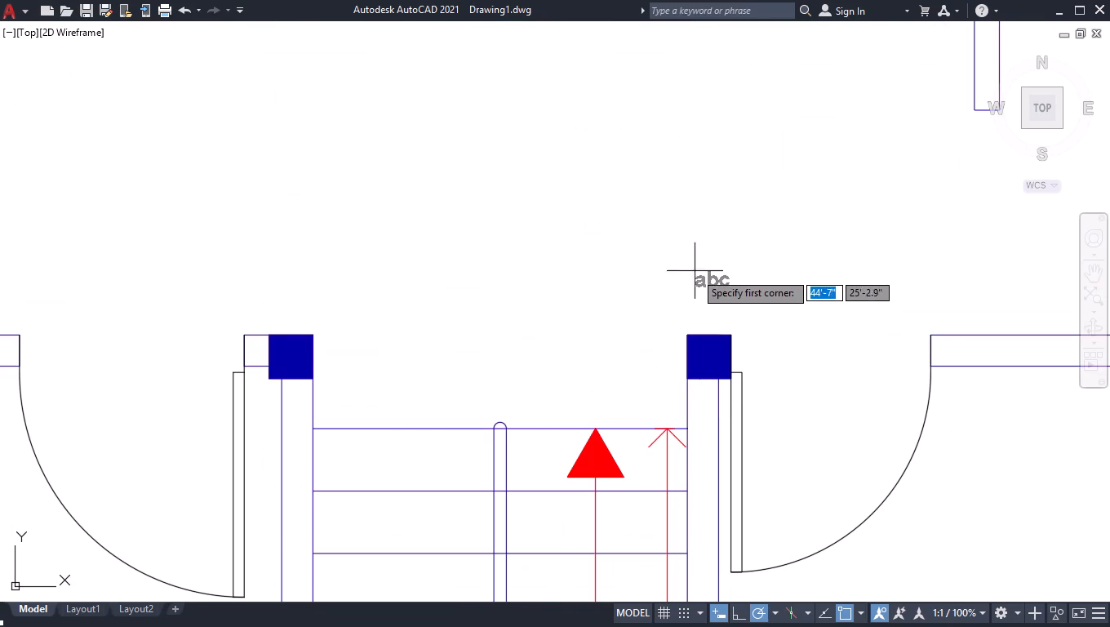
{"action": "left_click", "coordinate": [537, 354]}
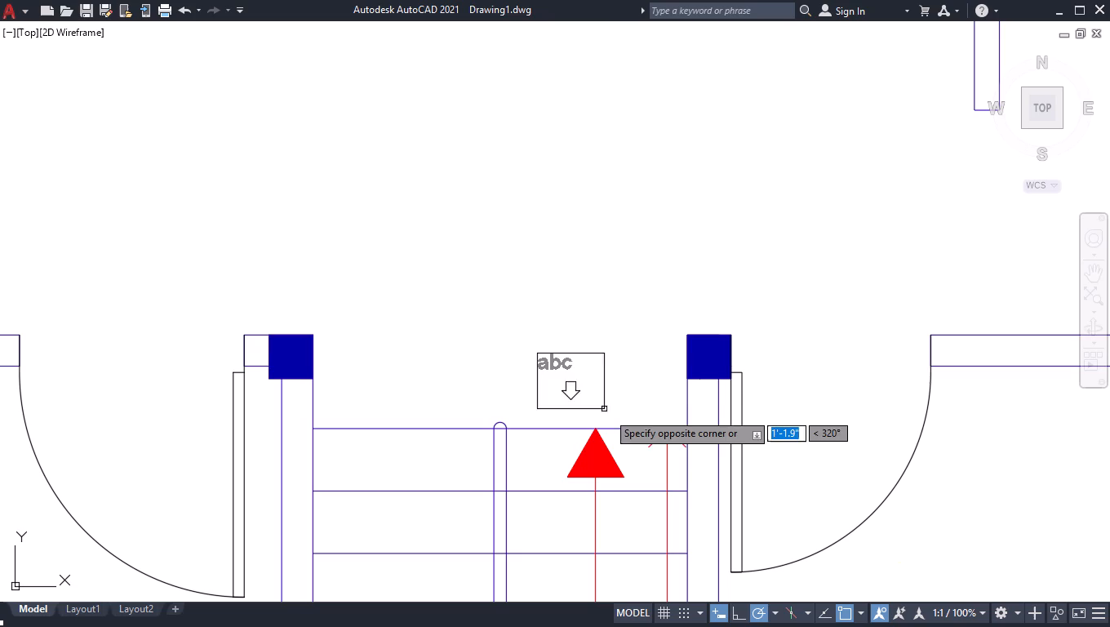
{"action": "left_click", "coordinate": [645, 412]}
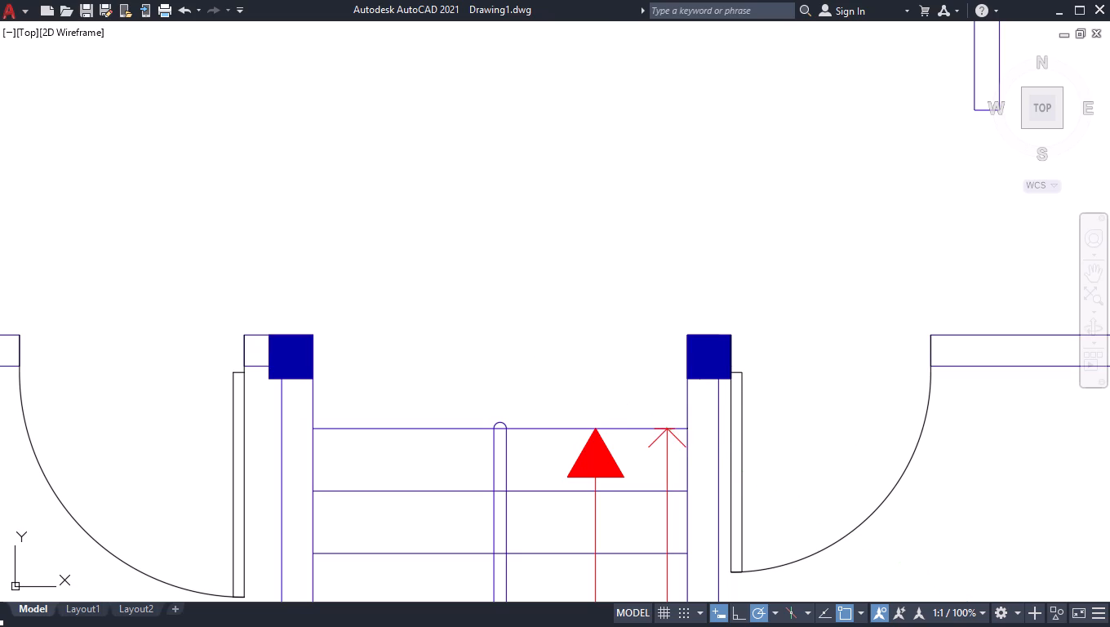
{"action": "left_click", "coordinate": [523, 257]}
{"action": "key", "text": "6"}
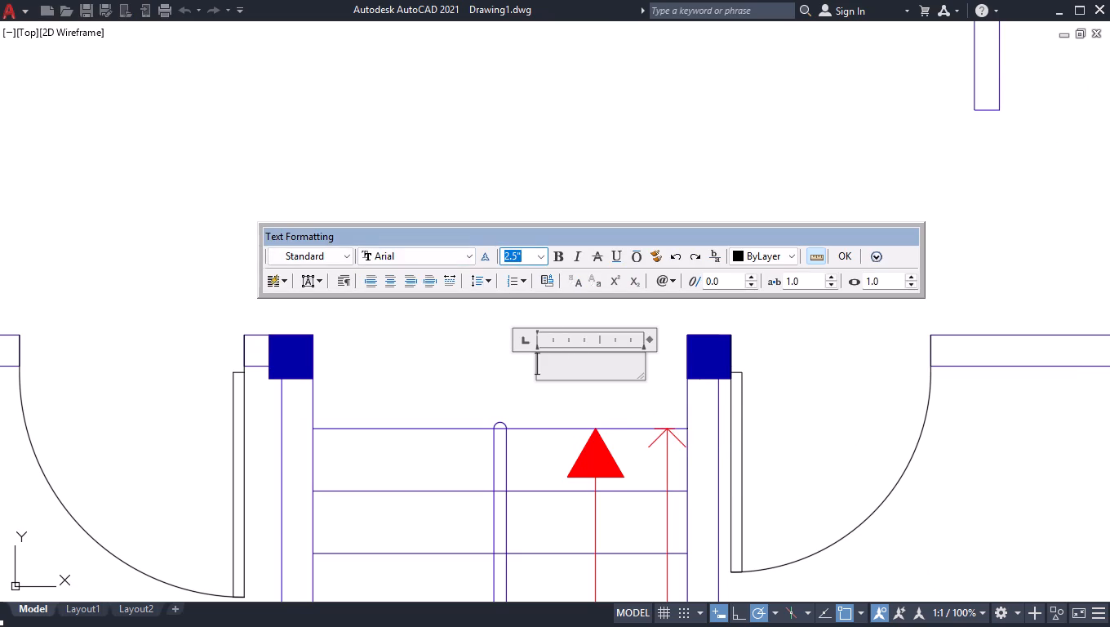
{"action": "key", "text": "Return"}
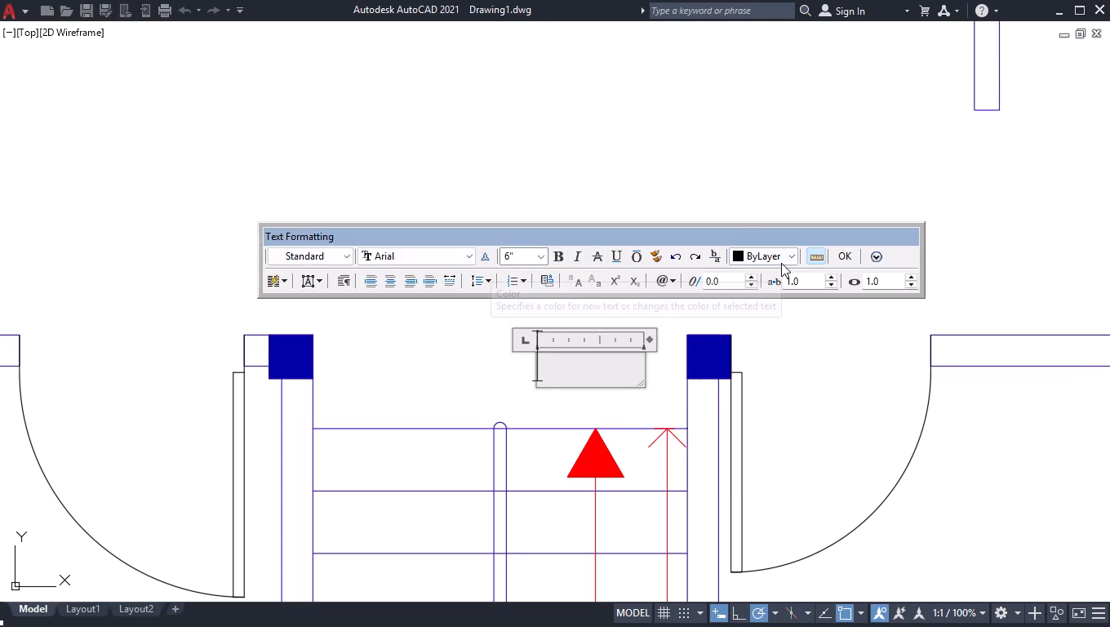
{"action": "left_click", "coordinate": [780, 260]}
{"action": "left_click", "coordinate": [763, 296]}
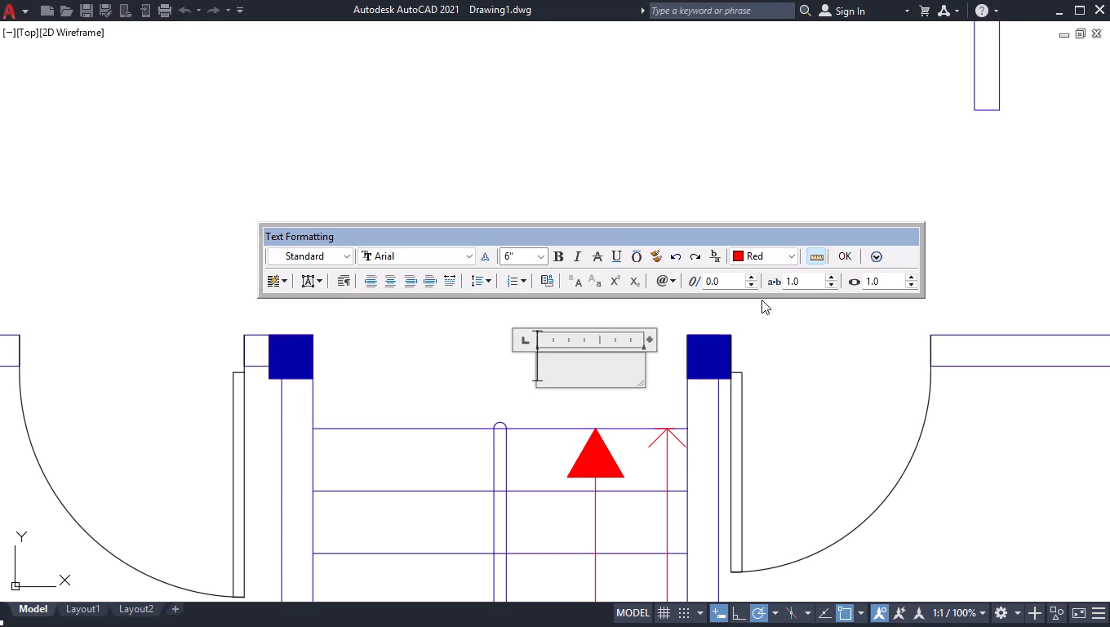
{"action": "type", "text": "UP"}
{"action": "left_click", "coordinate": [827, 151]}
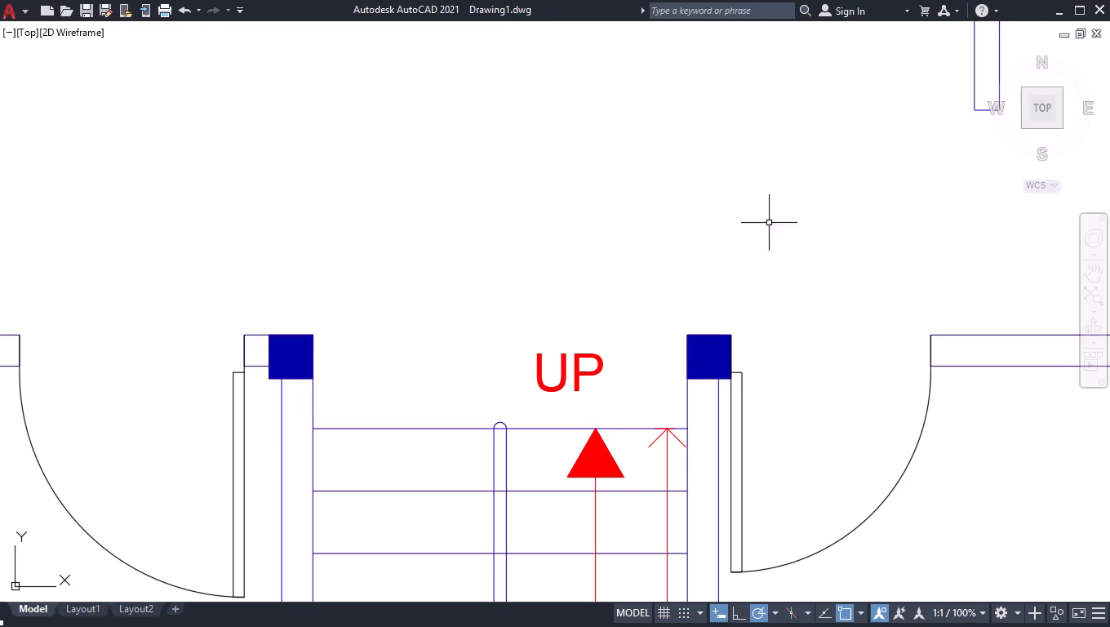
Move the UP text closer to the stair arrowhead, centred just above its tip, and narrow its text frame to fit the letters.
{"action": "left_click", "coordinate": [567, 381]}
{"action": "scroll", "coordinate": [577, 371], "scroll_direction": "up", "scroll_amount": 2}
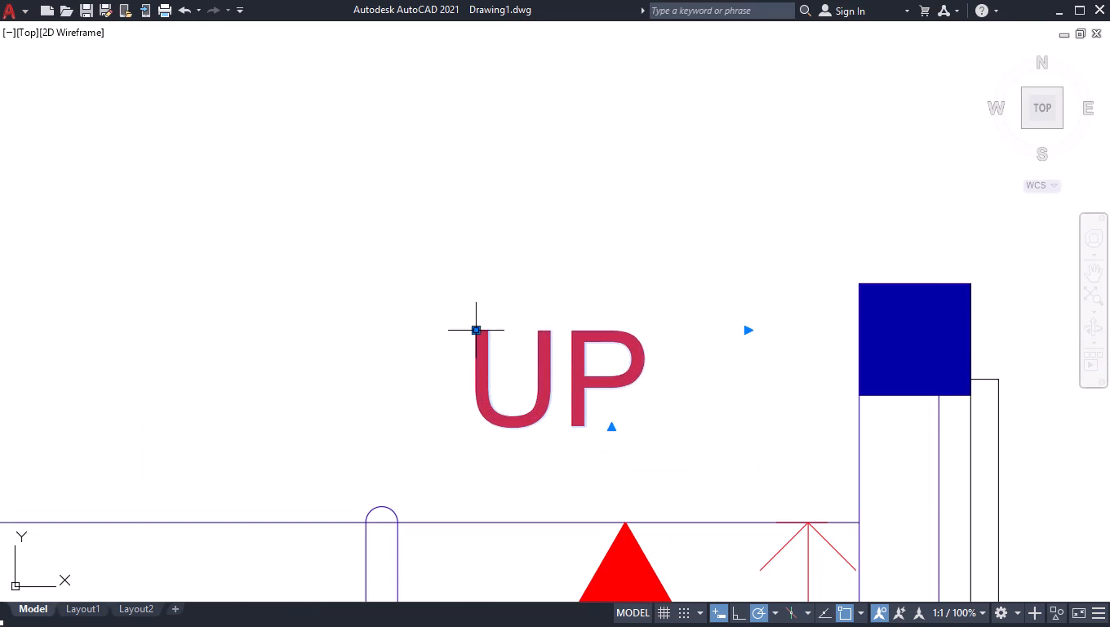
{"action": "left_click", "coordinate": [475, 327]}
{"action": "left_click", "coordinate": [549, 406]}
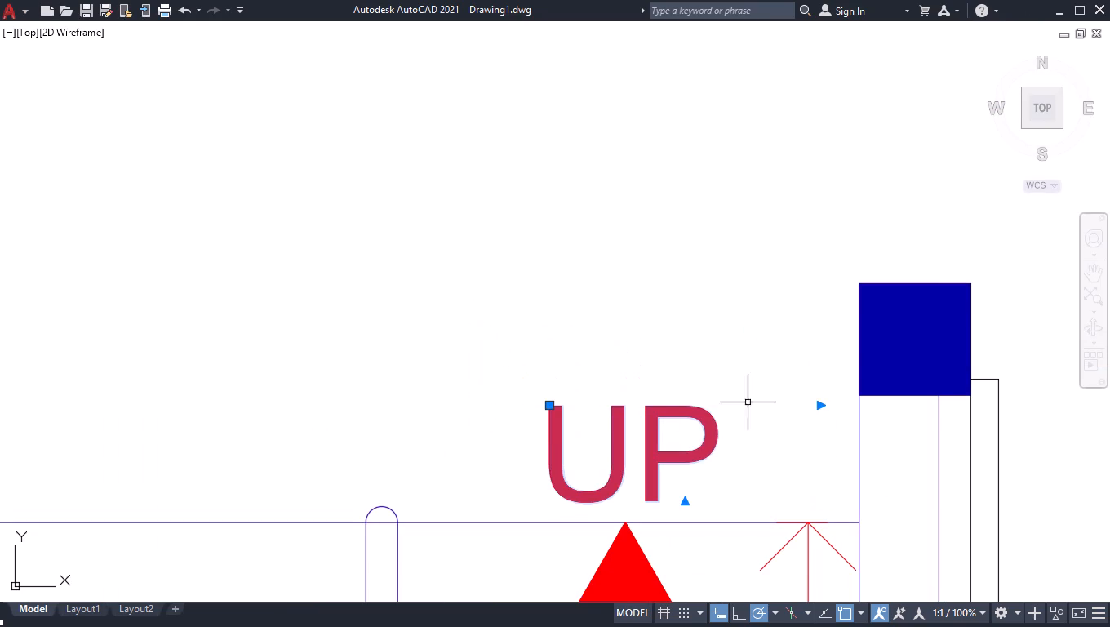
{"action": "left_click_drag", "start_coordinate": [819, 405], "coordinate": [798, 404]}
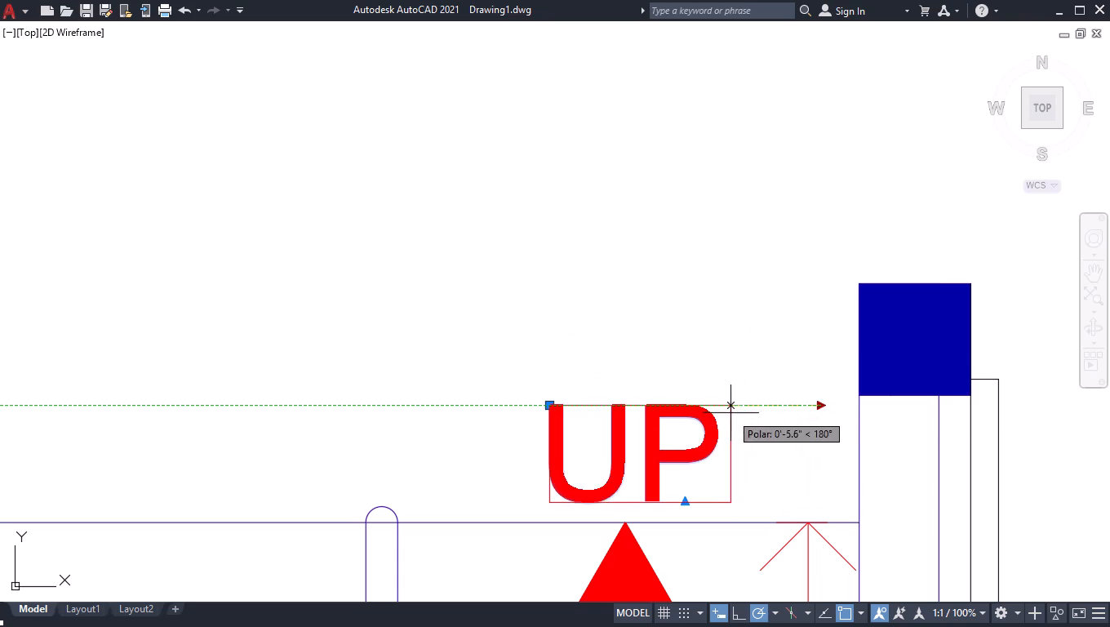
{"action": "left_click", "coordinate": [730, 413]}
{"action": "right_click", "coordinate": [675, 304]}
{"action": "left_click", "coordinate": [745, 458]}
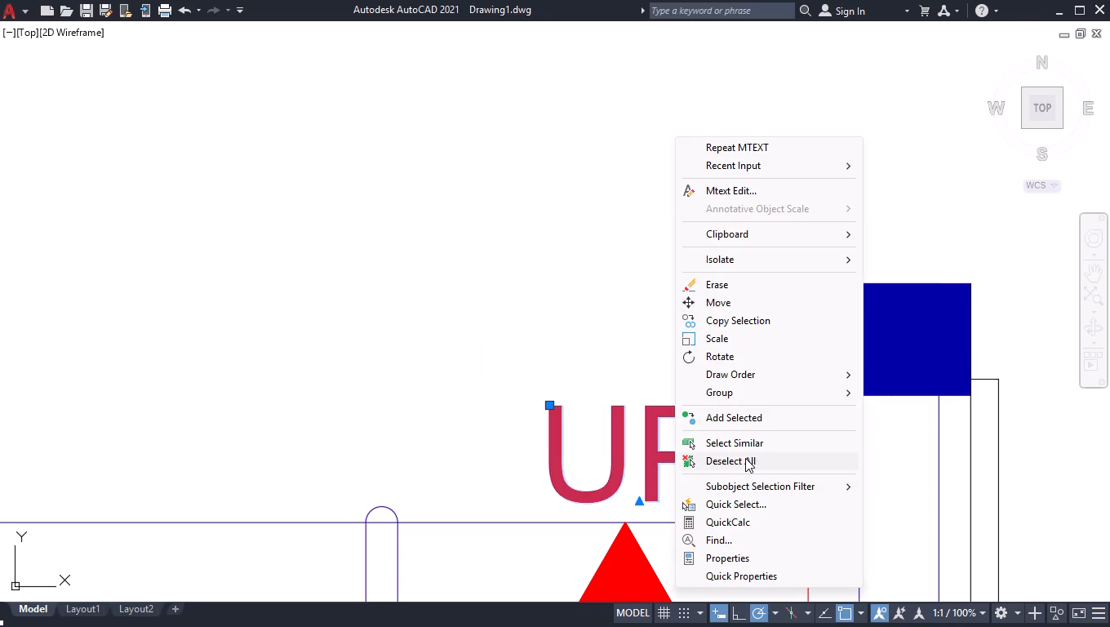
Examine the placement of the UP label above the stair arrowhead and check the overall floor plan.
{"action": "scroll", "coordinate": [742, 272], "scroll_direction": "down", "scroll_amount": 7}
{"action": "scroll", "coordinate": [717, 267], "scroll_direction": "up", "scroll_amount": 3}
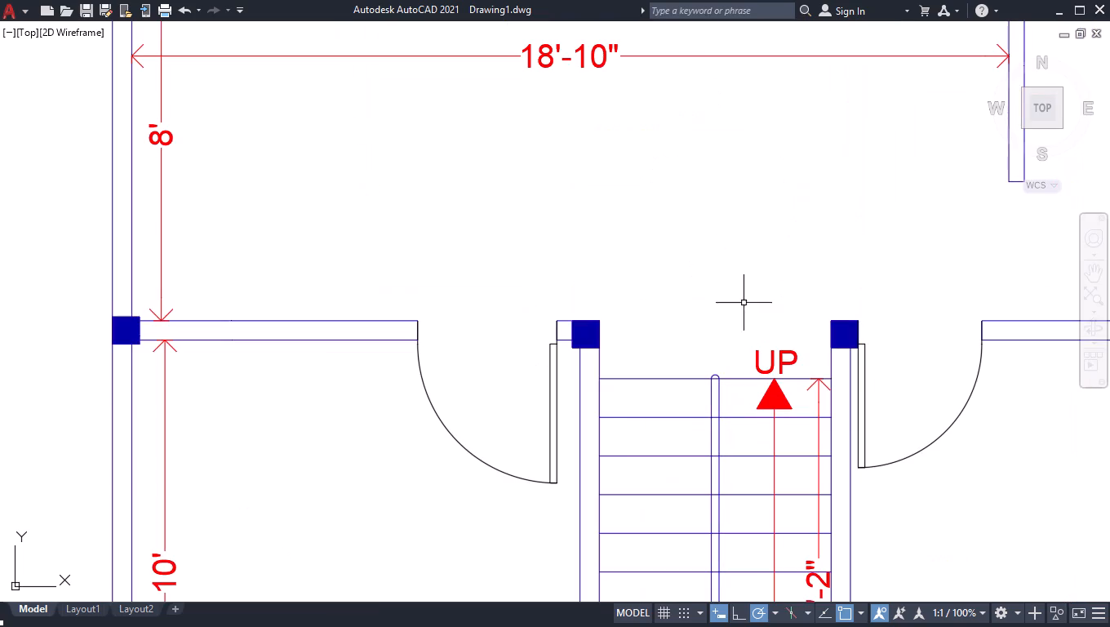
{"action": "scroll", "coordinate": [770, 362], "scroll_direction": "up", "scroll_amount": 2}
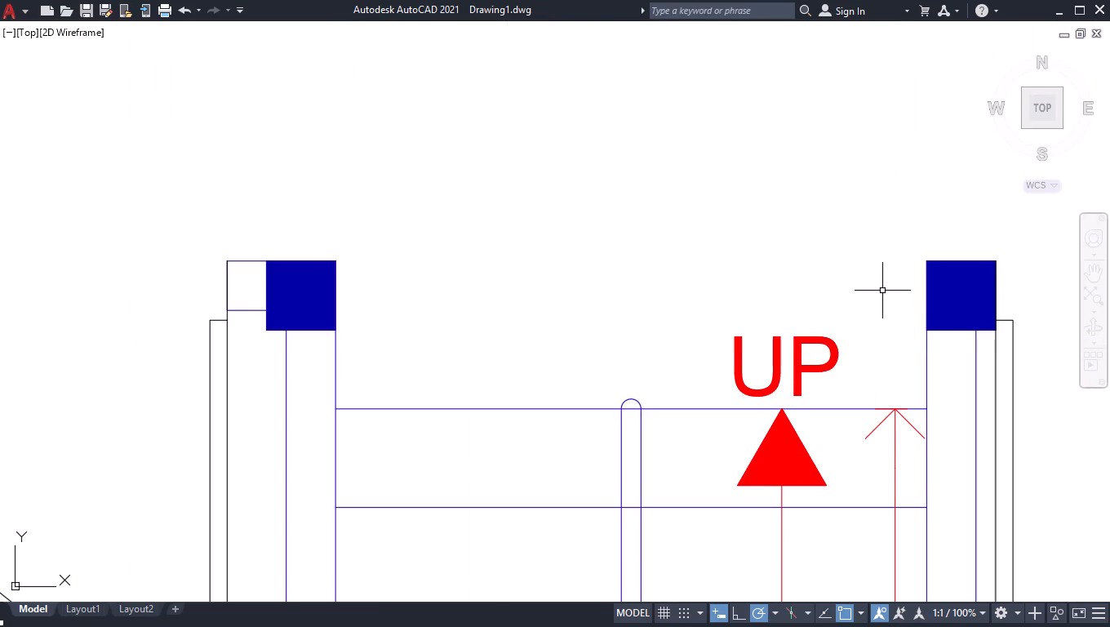
{"action": "scroll", "coordinate": [881, 300], "scroll_direction": "down", "scroll_amount": 3}
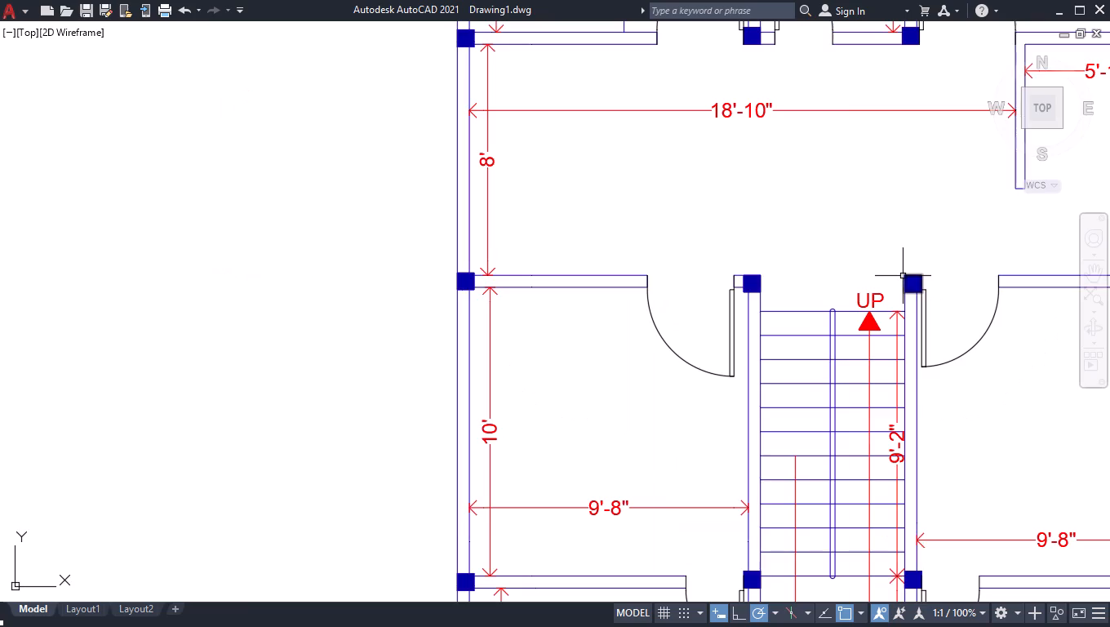
{"action": "scroll", "coordinate": [890, 280], "scroll_direction": "down", "scroll_amount": 3}
{"action": "left_click", "coordinate": [1041, 106]}
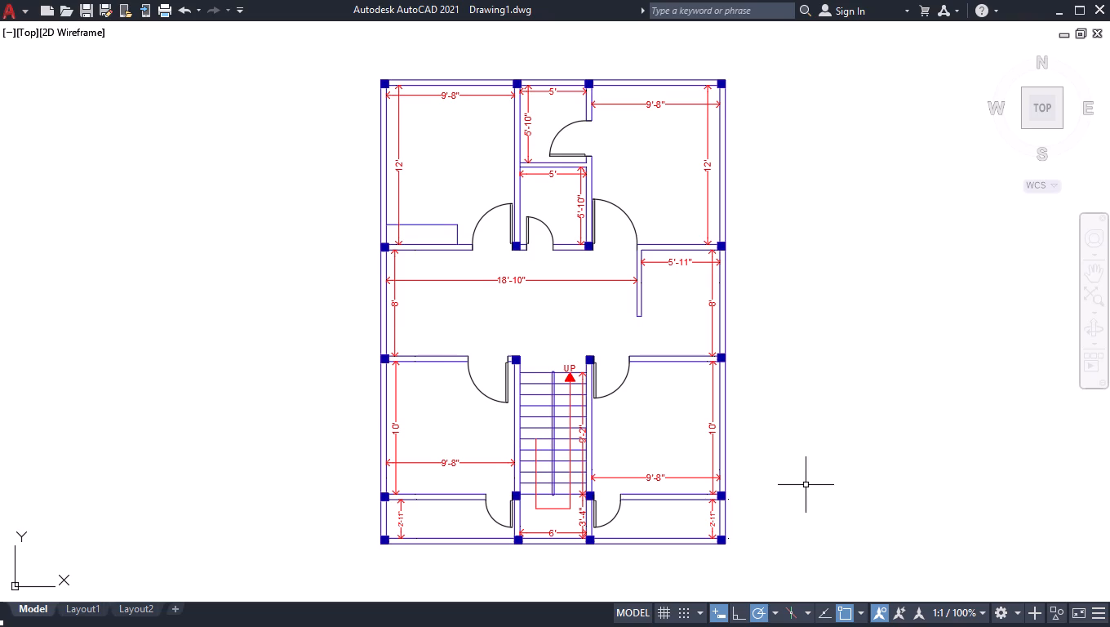
Trim the wall line crossing the left end of the partition between the two 5'-wide rooms.
{"action": "scroll", "coordinate": [544, 176], "scroll_direction": "up", "scroll_amount": 4}
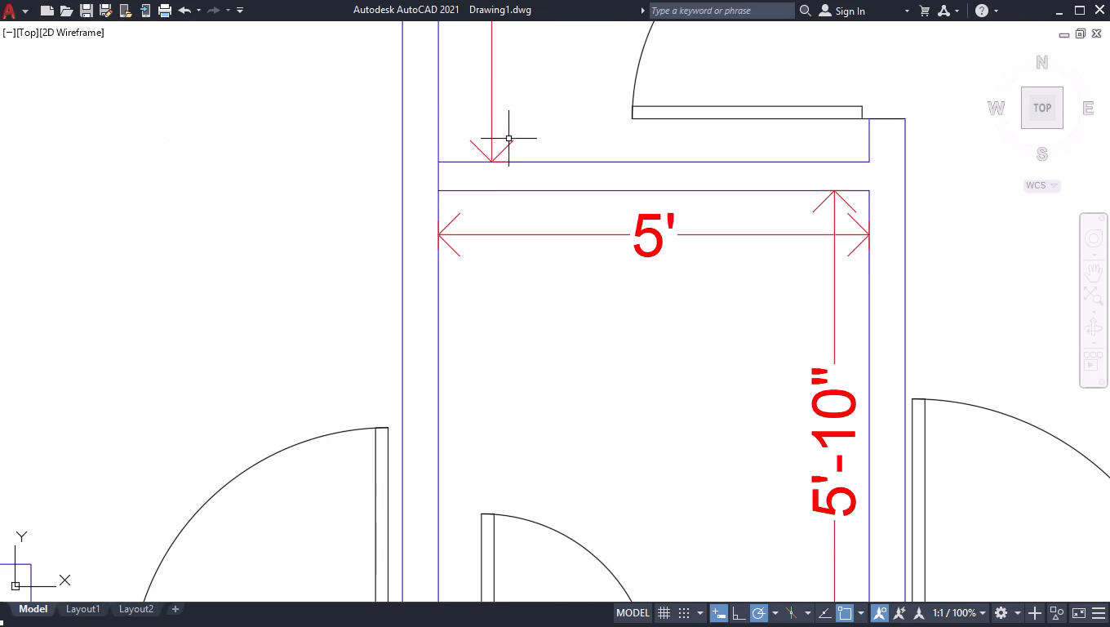
{"action": "type", "text": "TR"}
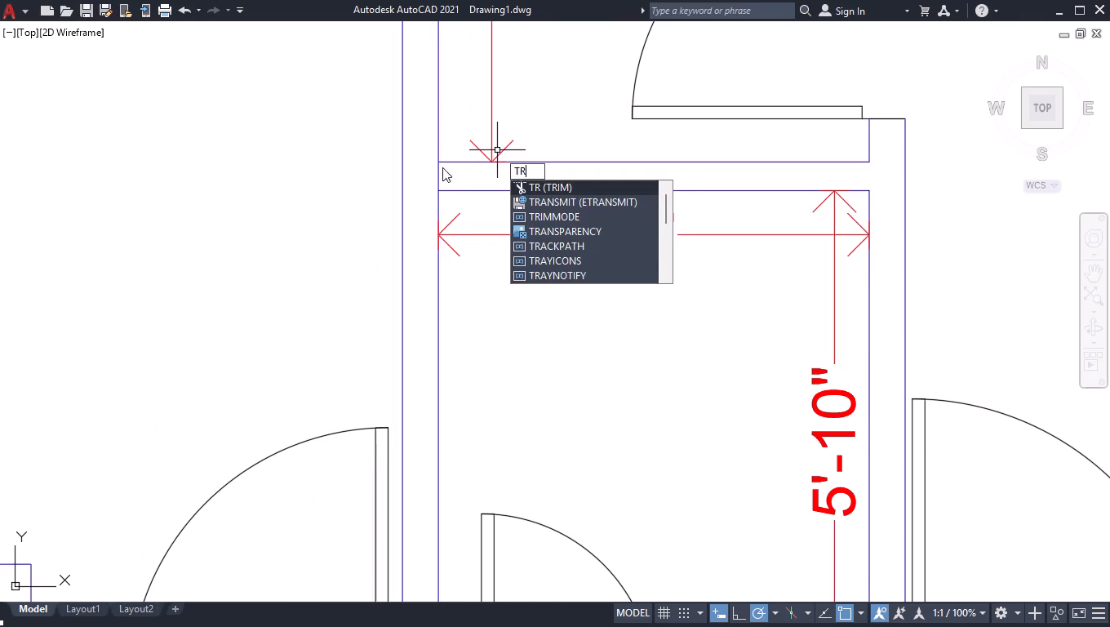
{"action": "key", "text": "Return"}
{"action": "left_click", "coordinate": [437, 176]}
{"action": "key", "text": "Return"}
Exit the Clean Screen display with the whole floor plan in view.
{"action": "scroll", "coordinate": [441, 185], "scroll_direction": "down", "scroll_amount": 3}
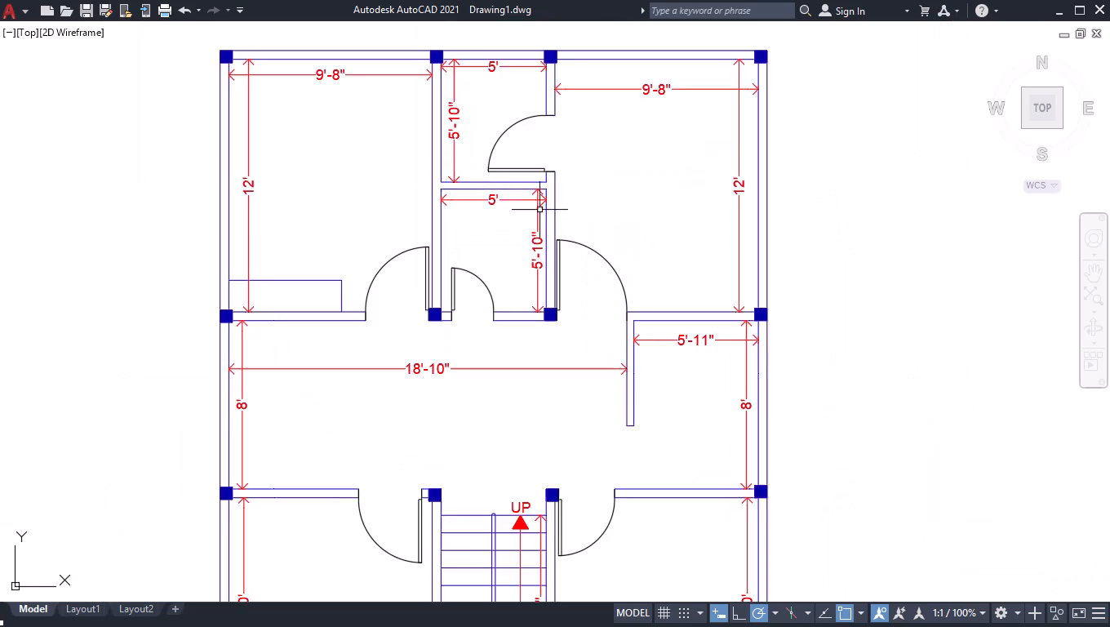
{"action": "scroll", "coordinate": [567, 222], "scroll_direction": "down", "scroll_amount": 1}
{"action": "left_click", "coordinate": [1037, 109]}
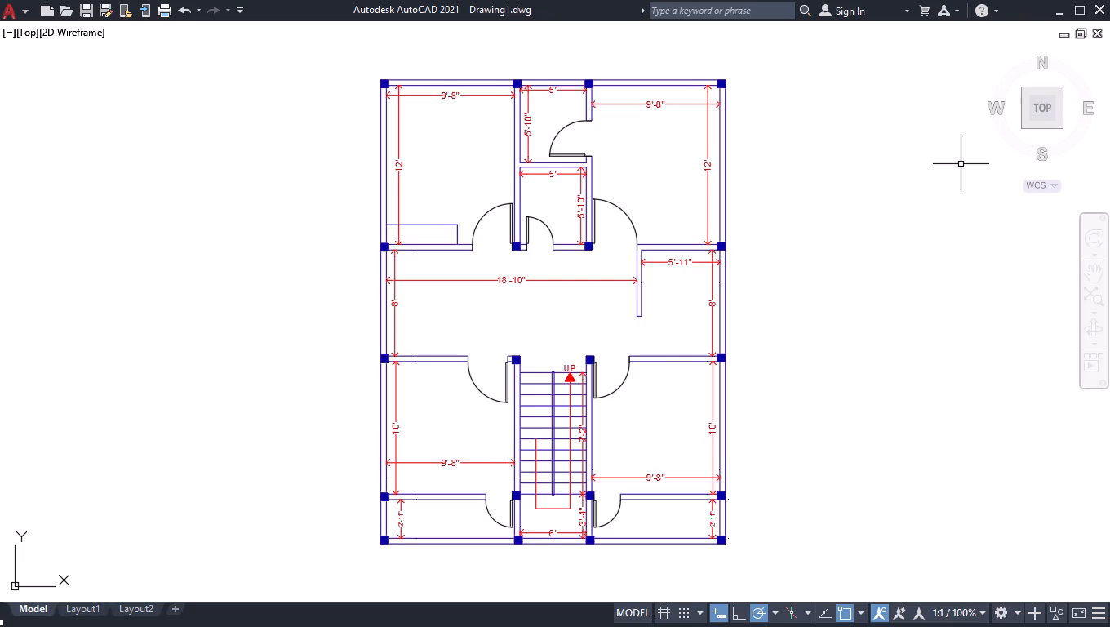
{"action": "key", "text": "ctrl+0"}
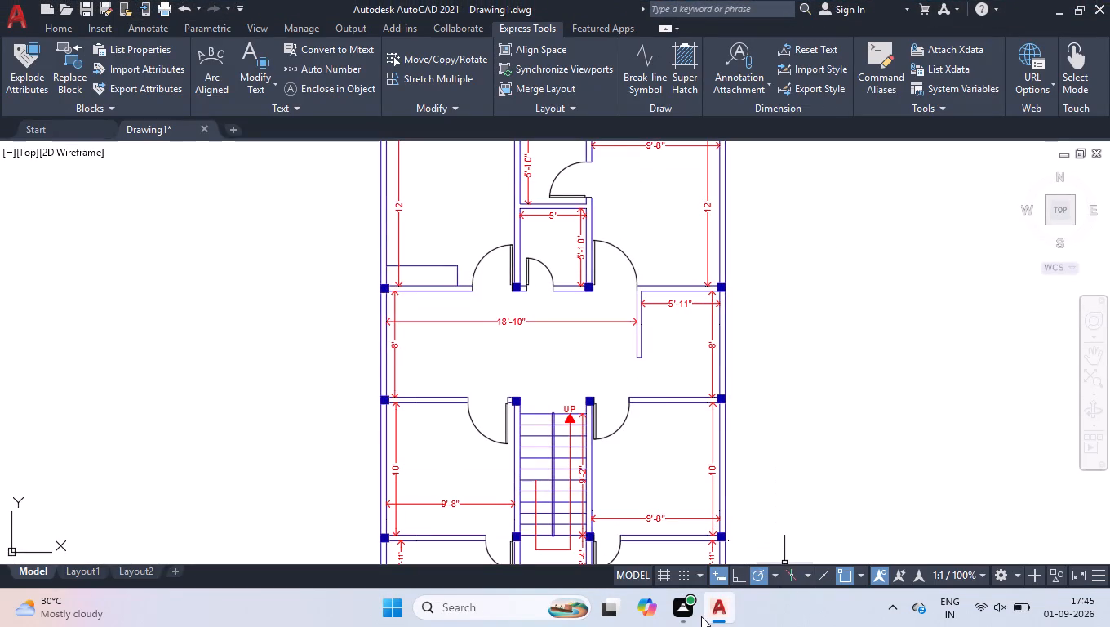
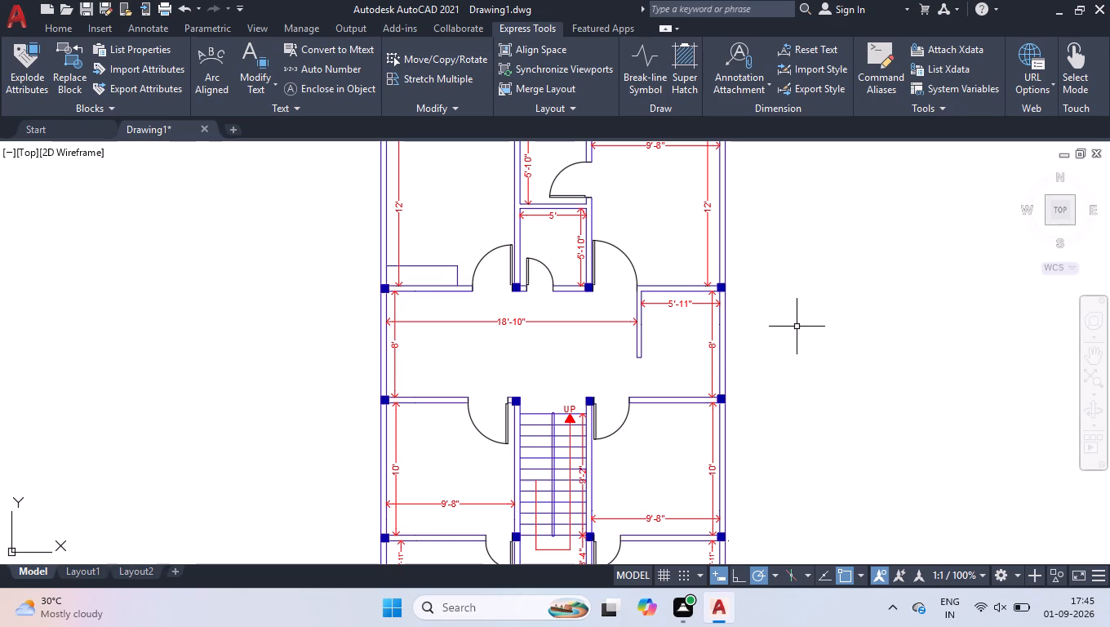
Insert the Bed - Queen block from the DesignCenter's Home - Space Planner blocks into the empty area left of the floor plan.
{"action": "scroll", "coordinate": [641, 349], "scroll_direction": "down", "scroll_amount": 1}
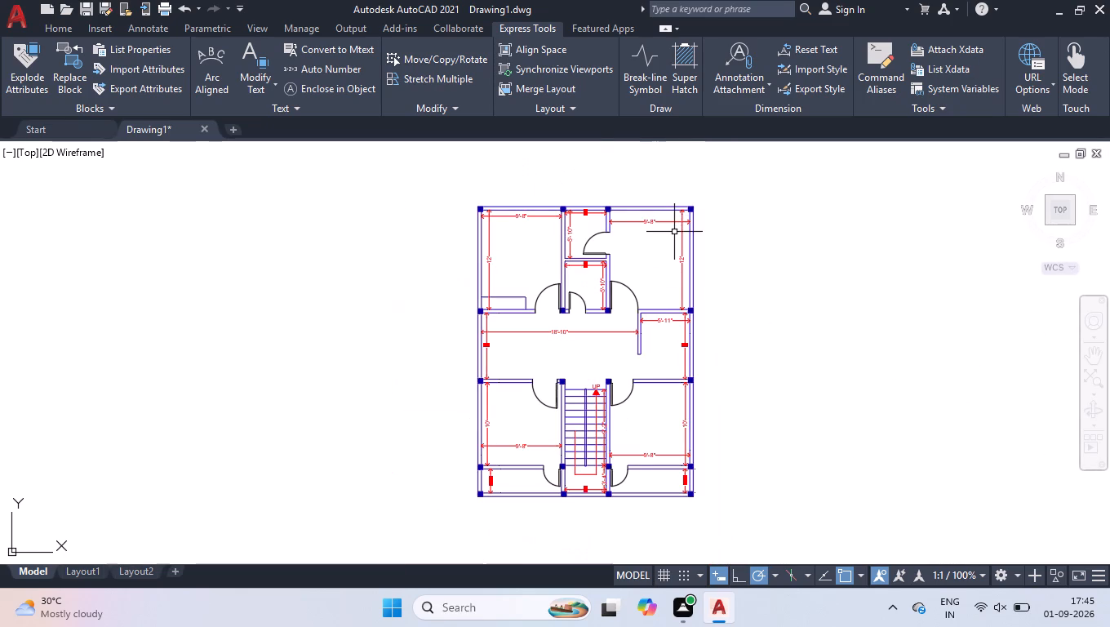
{"action": "key", "text": "ctrl+2"}
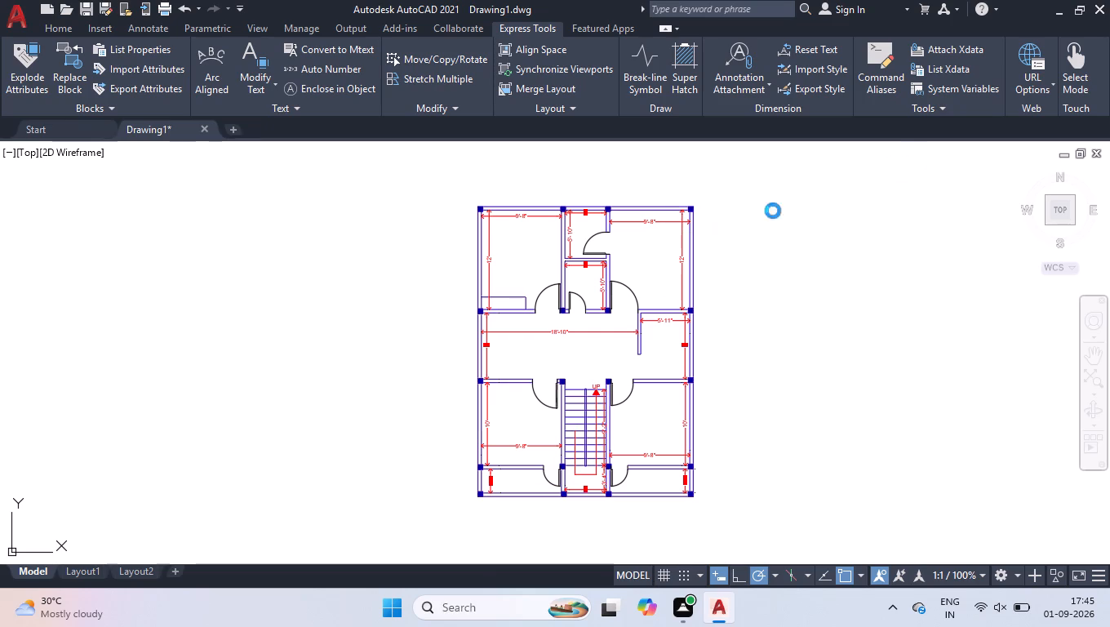
{"action": "left_click_drag", "start_coordinate": [291, 120], "coordinate": [275, 161]}
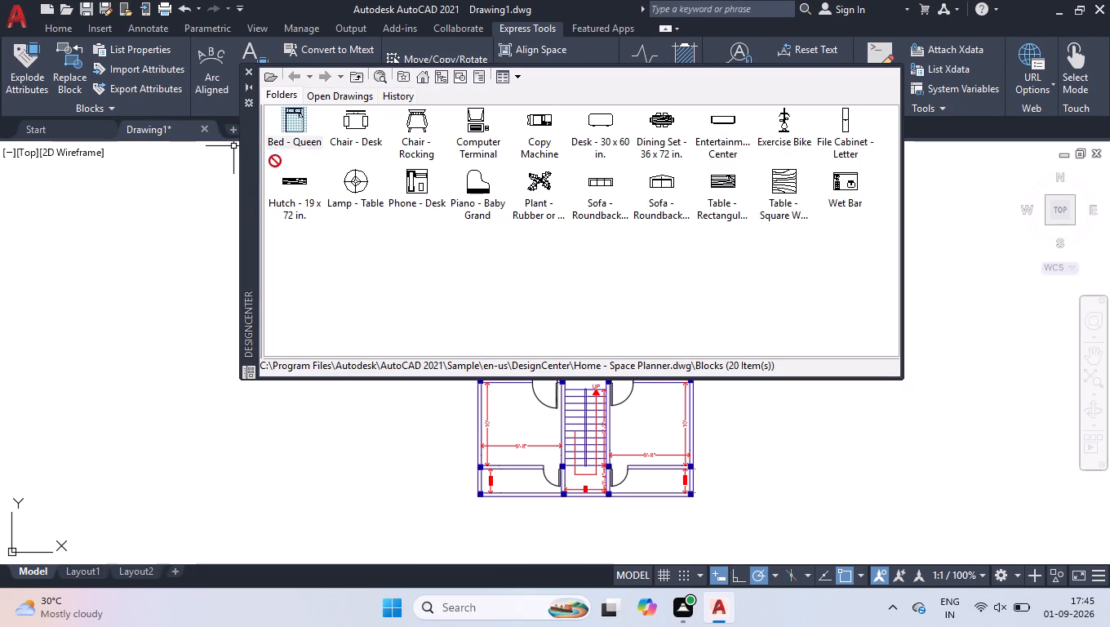
{"action": "left_click_drag", "start_coordinate": [275, 161], "coordinate": [111, 304]}
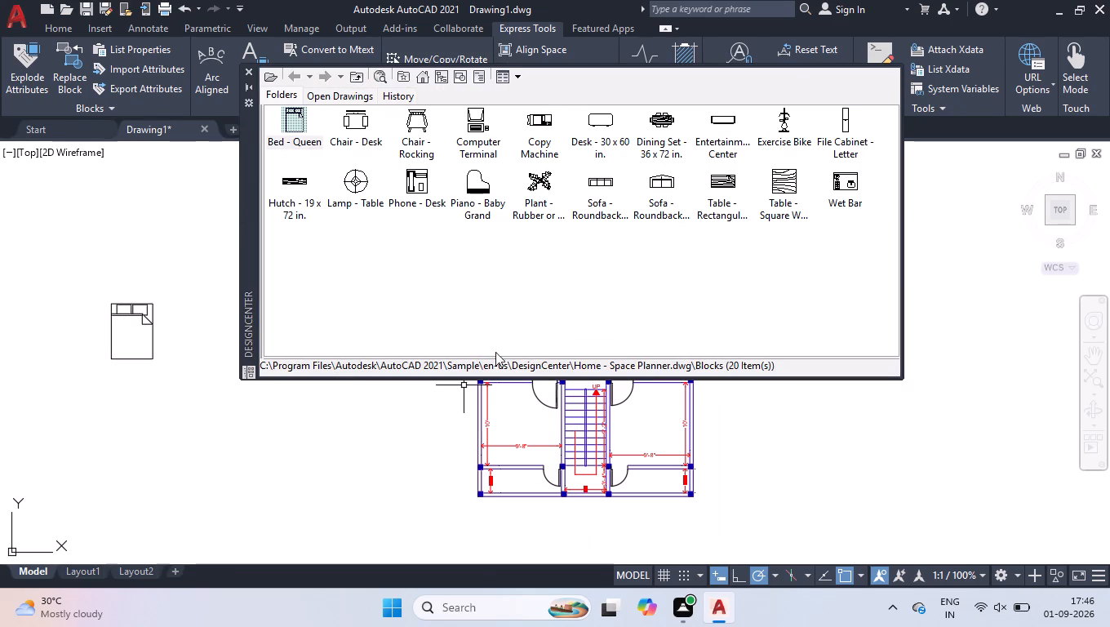
Insert two three-seat roundback sofas and one square wood table from the Home - Space Planner blocks, left of the floor plan.
{"action": "left_click_drag", "start_coordinate": [598, 185], "coordinate": [217, 433]}
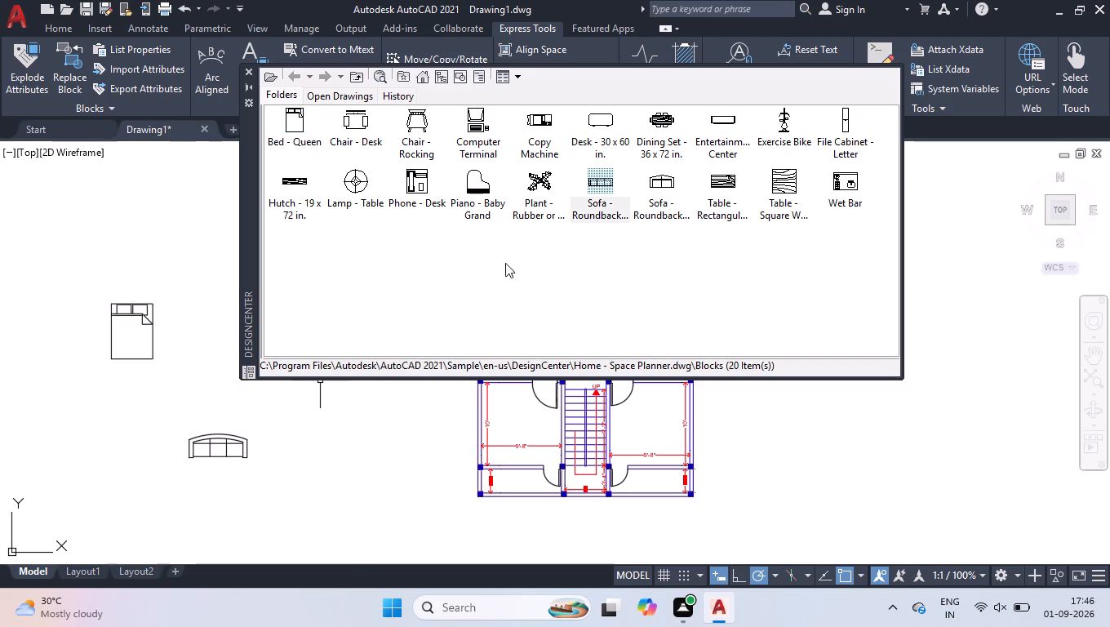
{"action": "left_click_drag", "start_coordinate": [595, 178], "coordinate": [321, 452]}
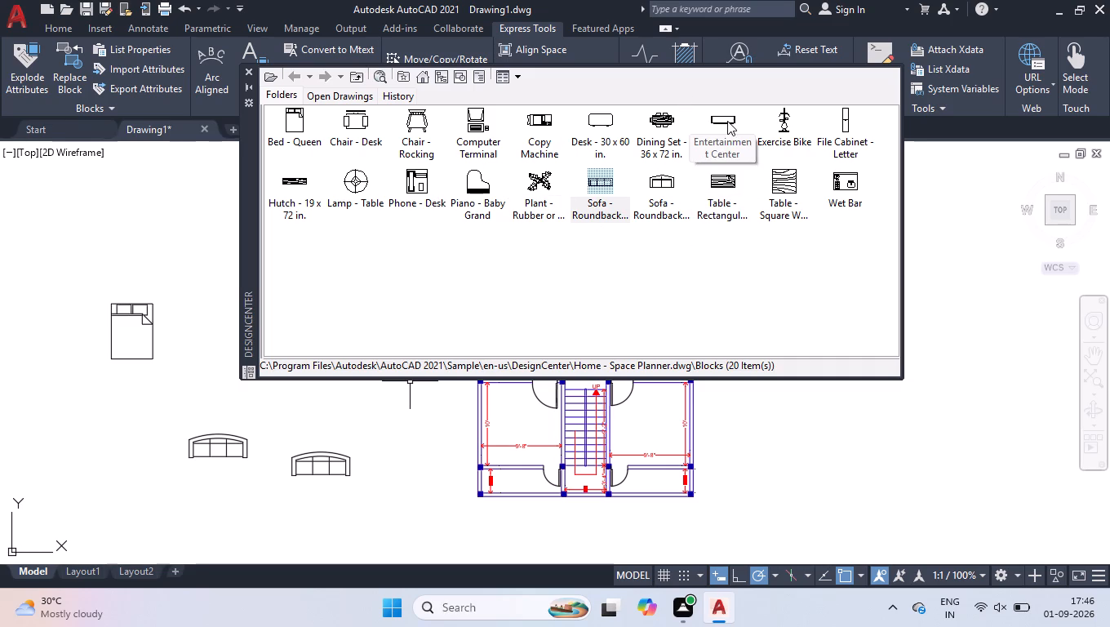
{"action": "left_click_drag", "start_coordinate": [786, 168], "coordinate": [409, 375]}
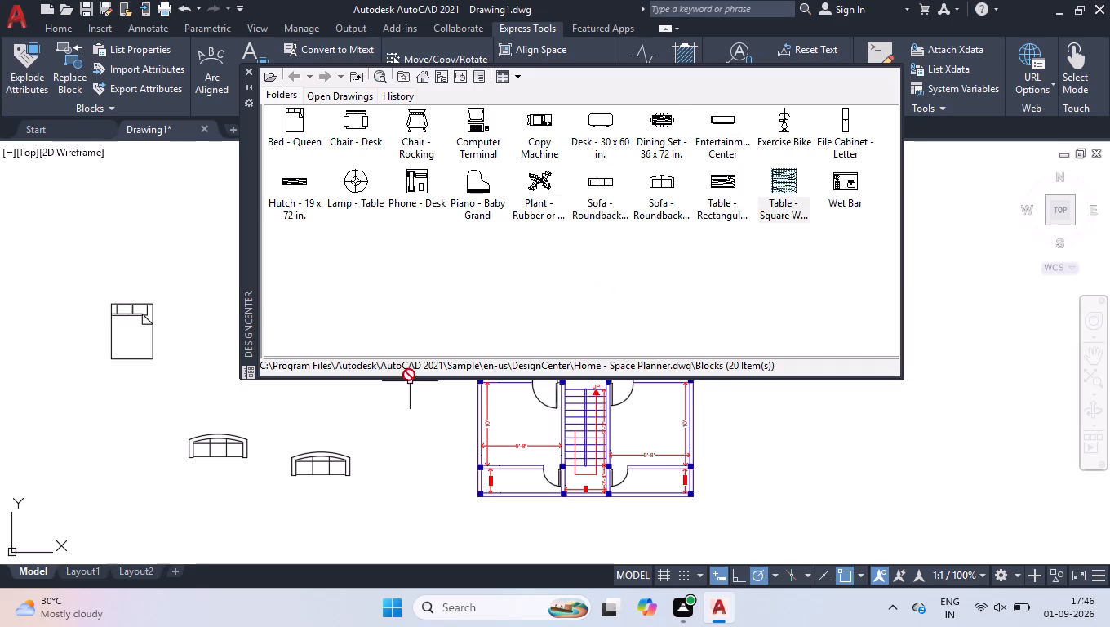
{"action": "left_click_drag", "start_coordinate": [409, 375], "coordinate": [224, 494]}
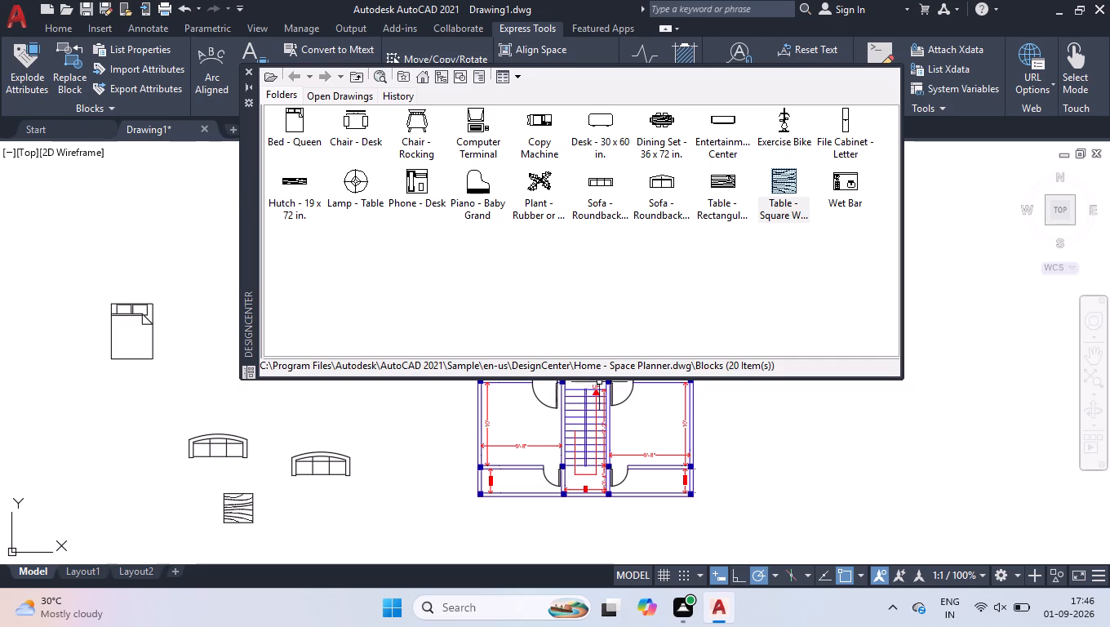
Load the blocks of Kitchens.dwg in DesignCenter and insert the Sink-double - 36 in top block above the bed.
{"action": "left_click", "coordinate": [272, 74]}
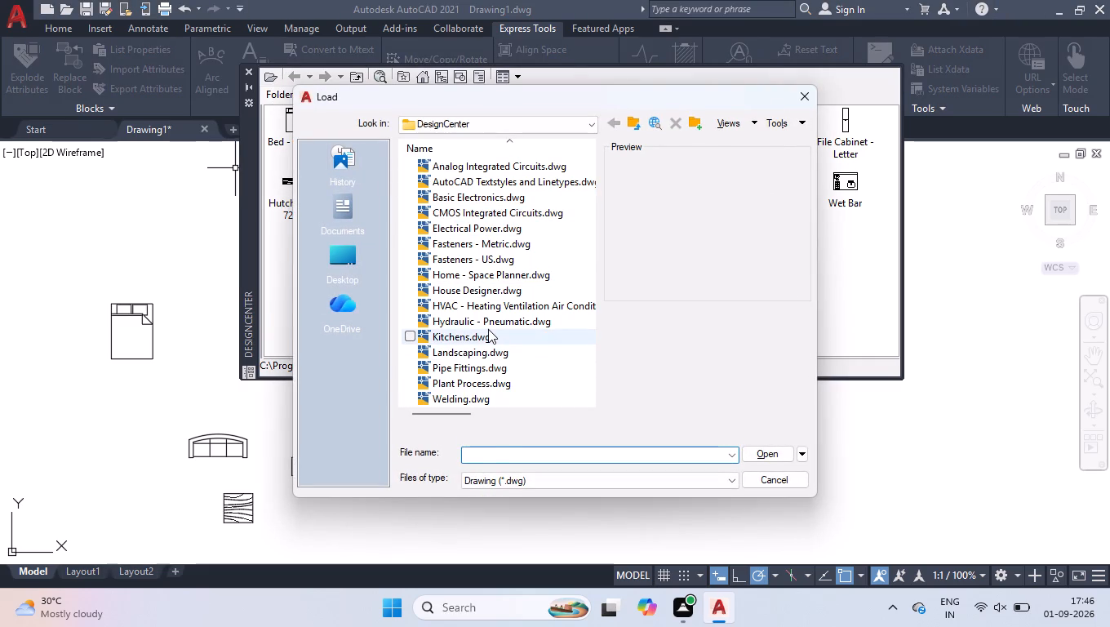
{"action": "left_click", "coordinate": [488, 328]}
{"action": "left_click", "coordinate": [489, 342]}
{"action": "left_click", "coordinate": [779, 449]}
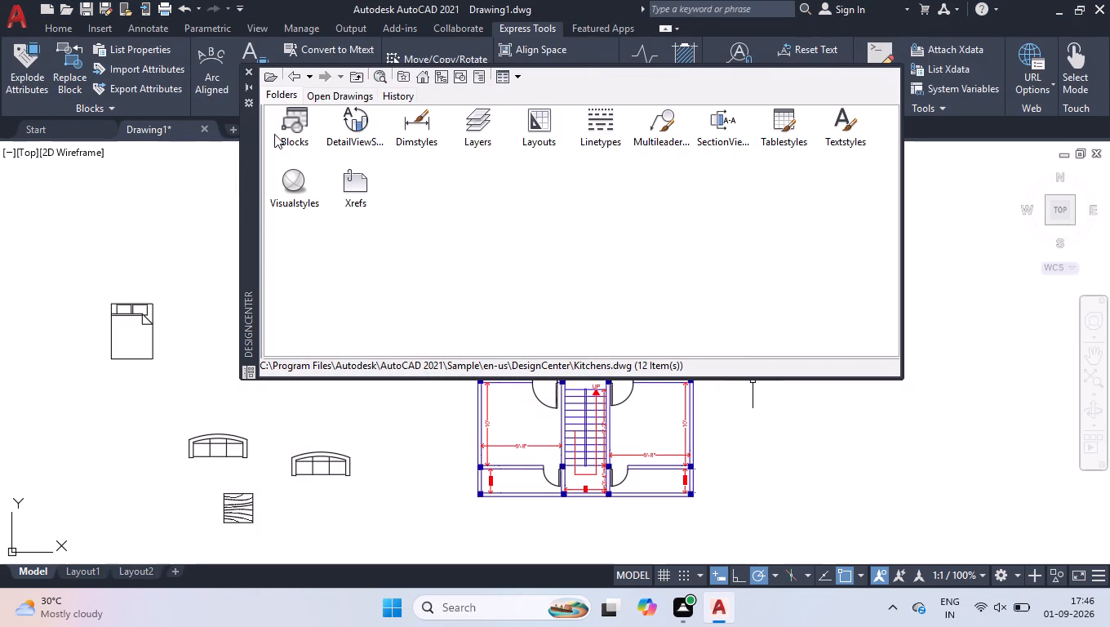
{"action": "double_click", "coordinate": [295, 118]}
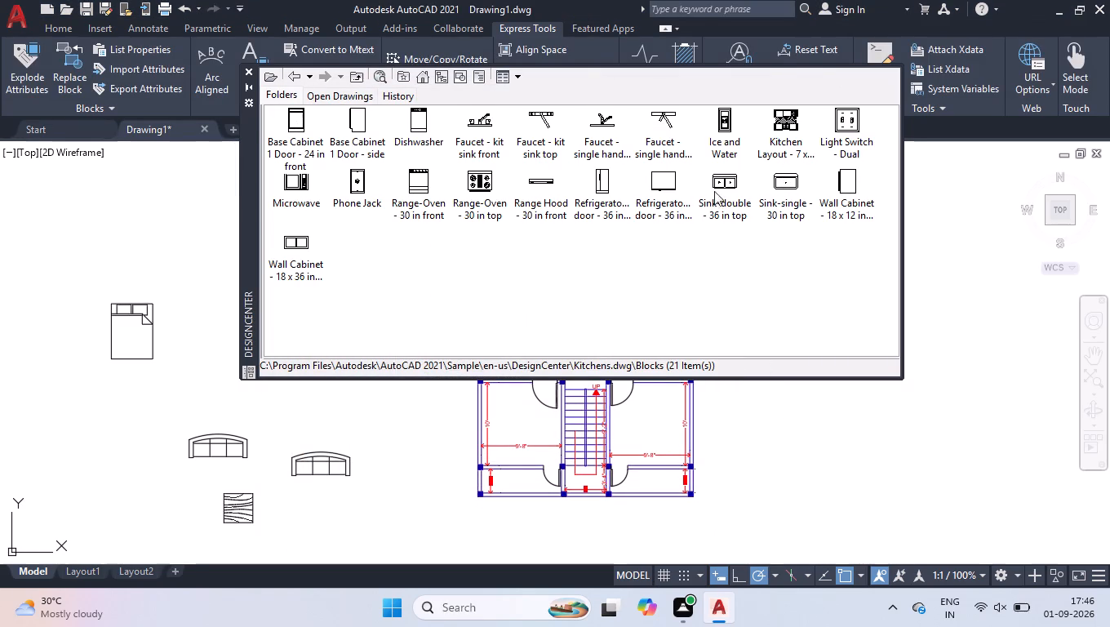
{"action": "left_click_drag", "start_coordinate": [721, 182], "coordinate": [223, 202]}
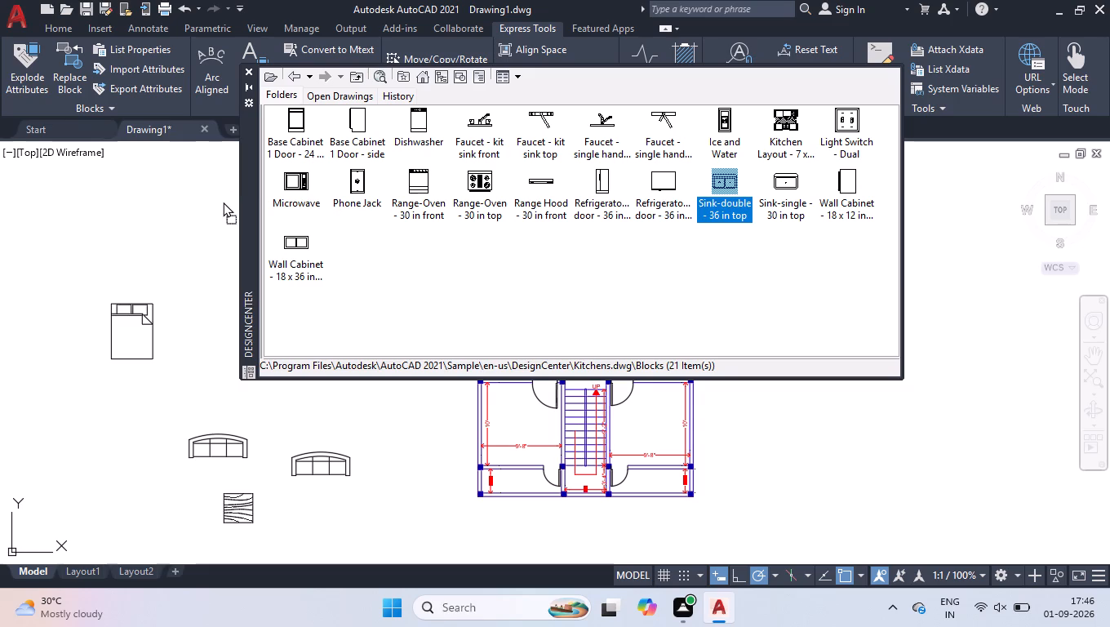
{"action": "left_click_drag", "start_coordinate": [223, 202], "coordinate": [184, 193]}
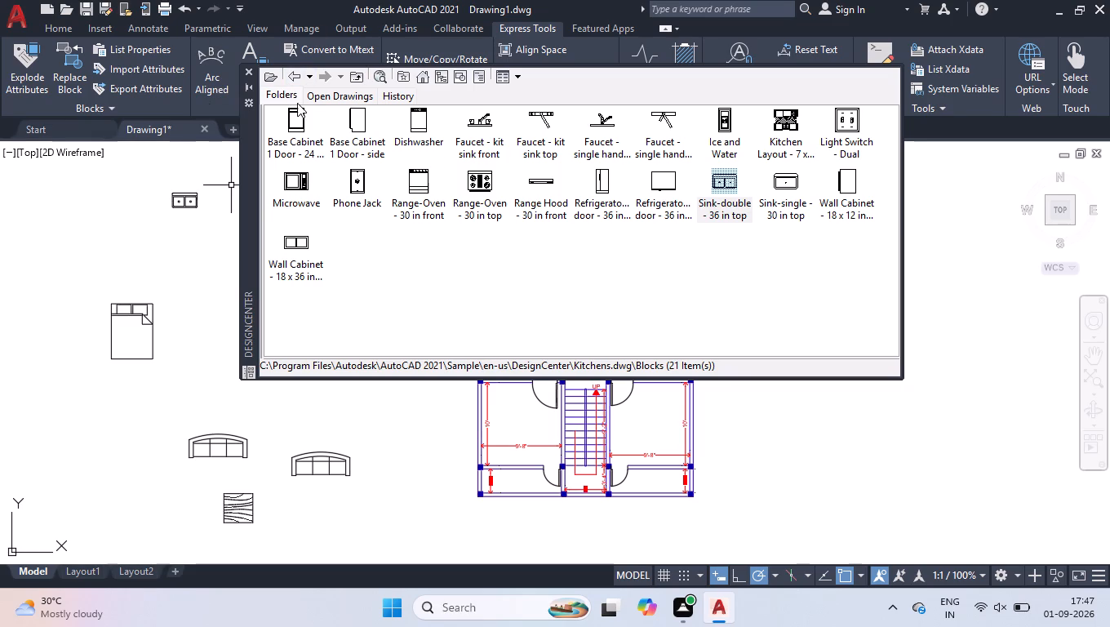
Reload the Home - Space Planner.dwg blocks, insert the Dining Set - 36 x 72 in. left of the sink, and close DesignCenter.
{"action": "left_click", "coordinate": [275, 81]}
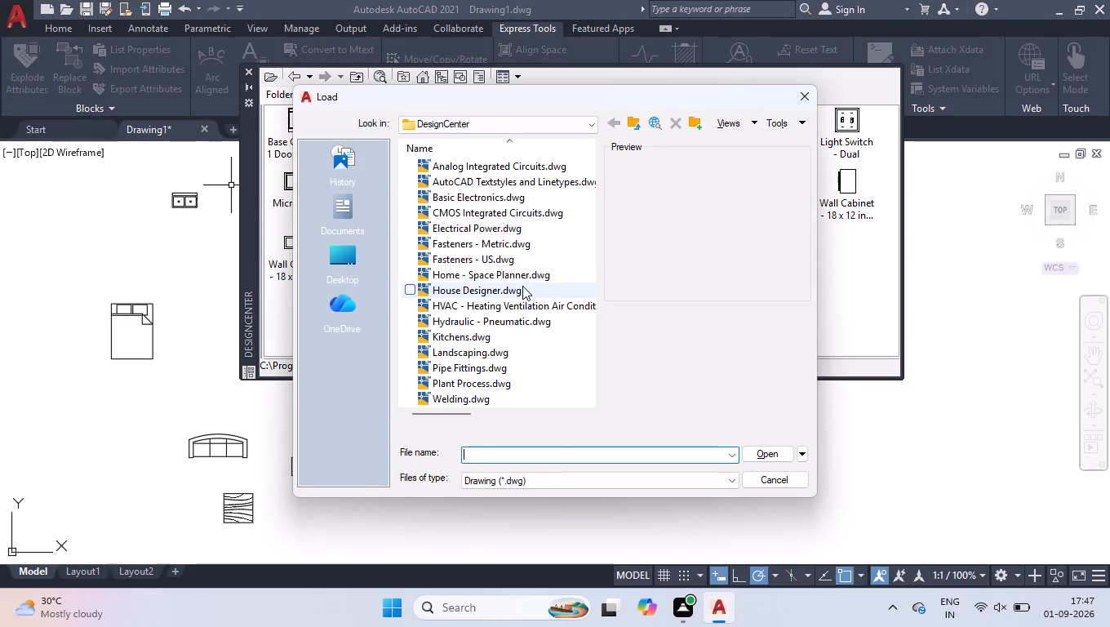
{"action": "left_click", "coordinate": [521, 276]}
{"action": "left_click", "coordinate": [774, 451]}
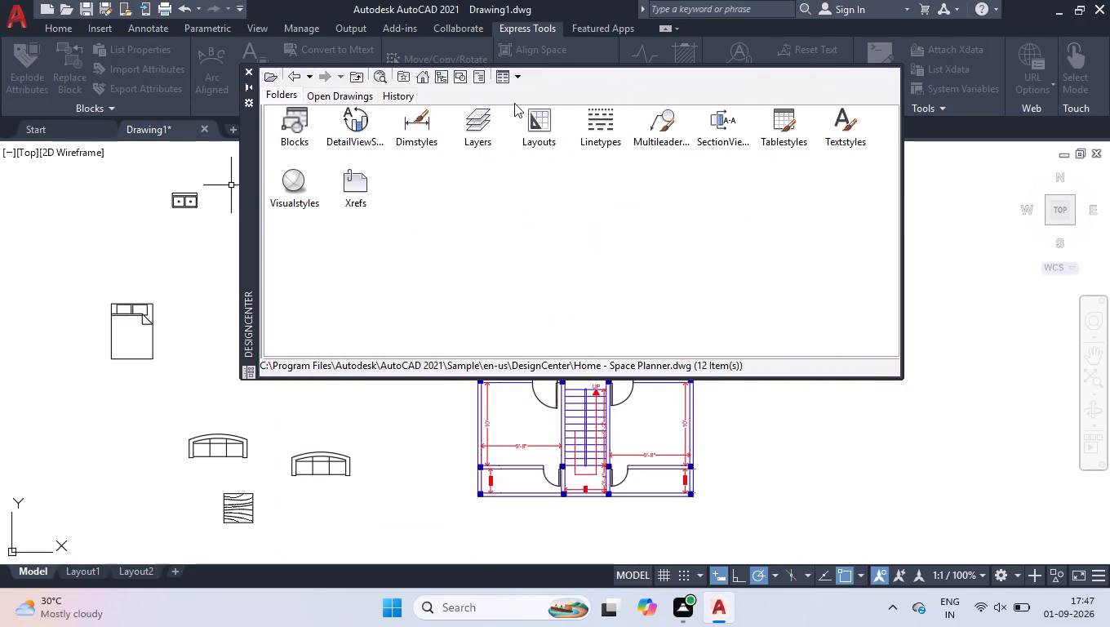
{"action": "double_click", "coordinate": [295, 118]}
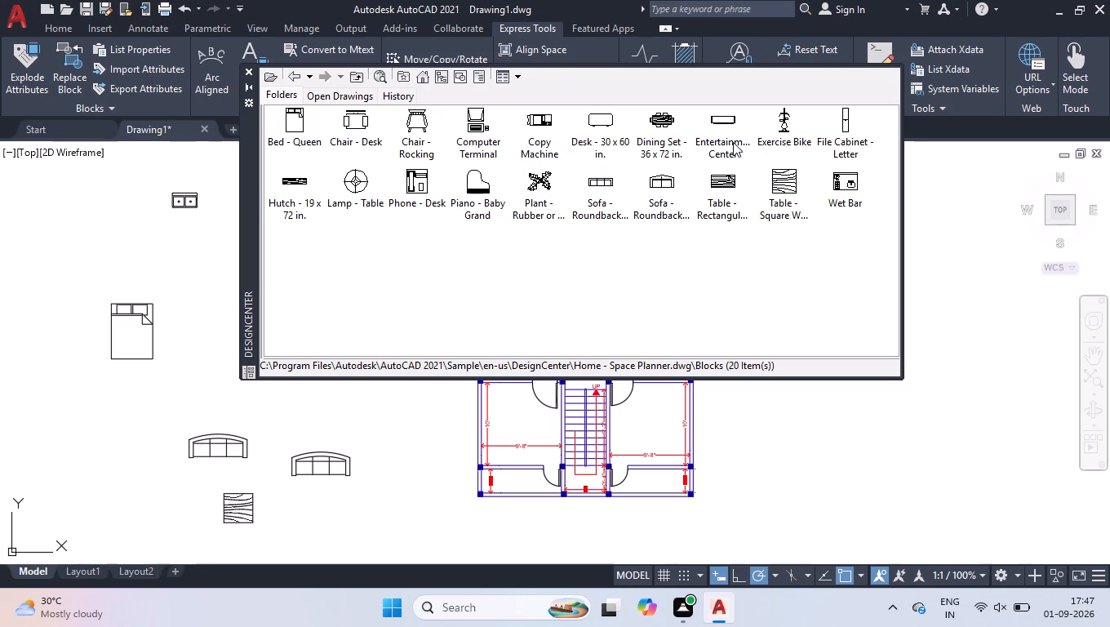
{"action": "left_click_drag", "start_coordinate": [664, 121], "coordinate": [86, 238]}
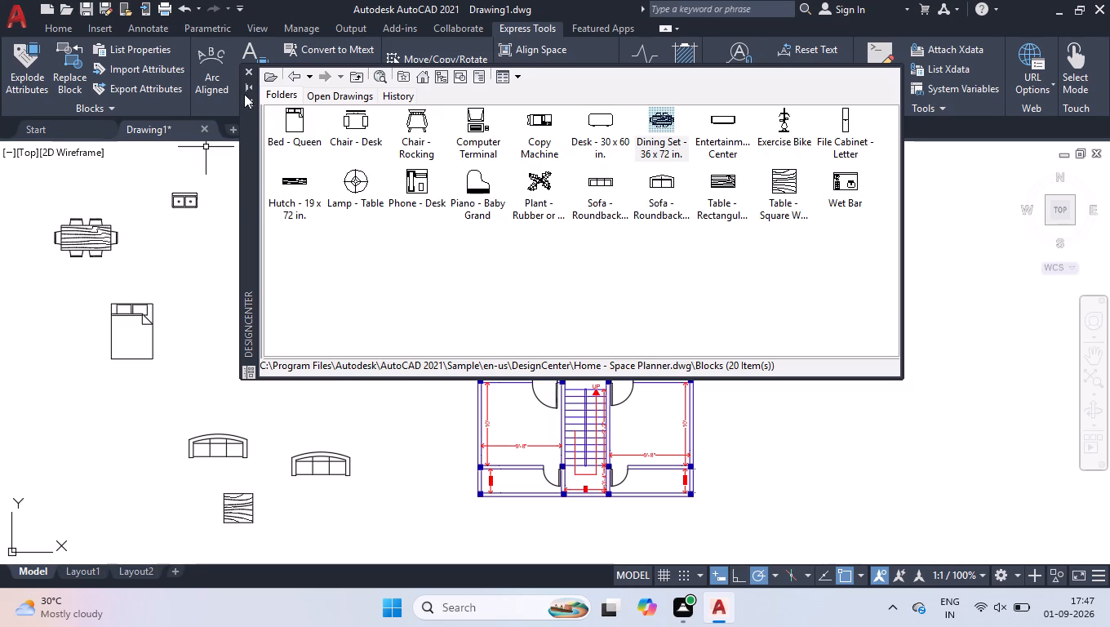
{"action": "left_click", "coordinate": [246, 70]}
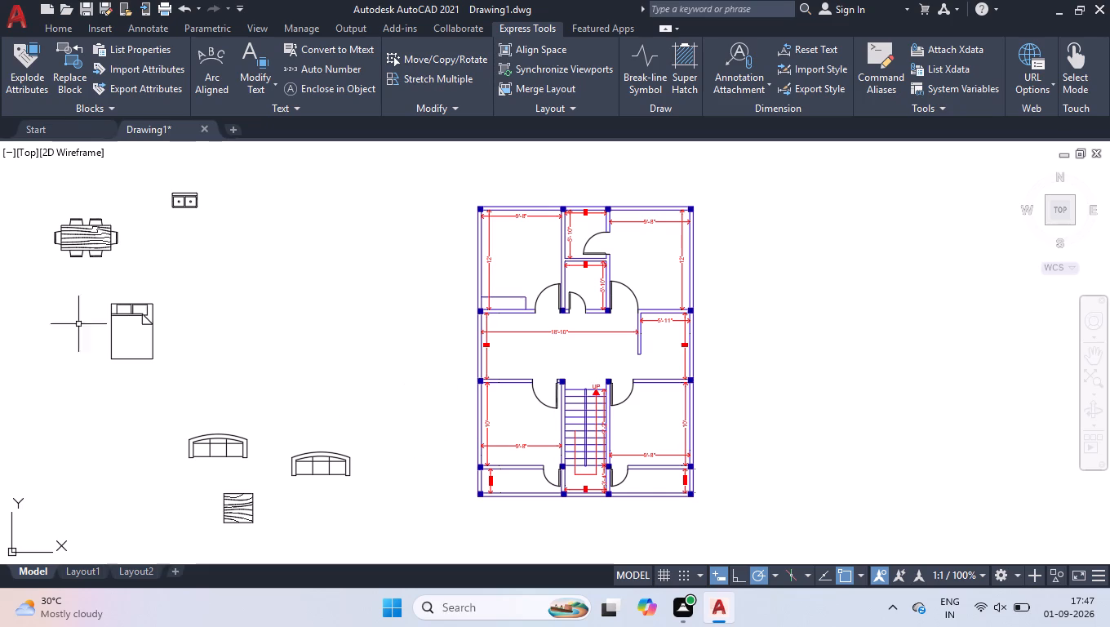
Rotate the queen bed 90° counterclockwise about the midpoint of its head end, so the pillows are on its left side.
{"action": "left_click", "coordinate": [156, 305]}
{"action": "left_click", "coordinate": [131, 314]}
{"action": "type", "text": "RO"}
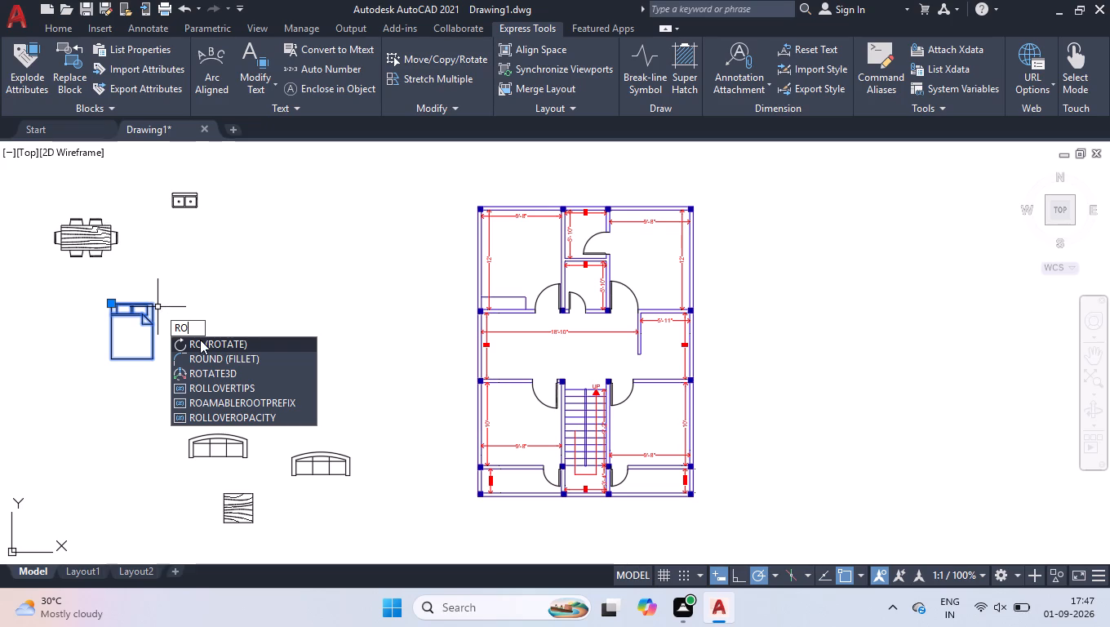
{"action": "key", "text": "Return"}
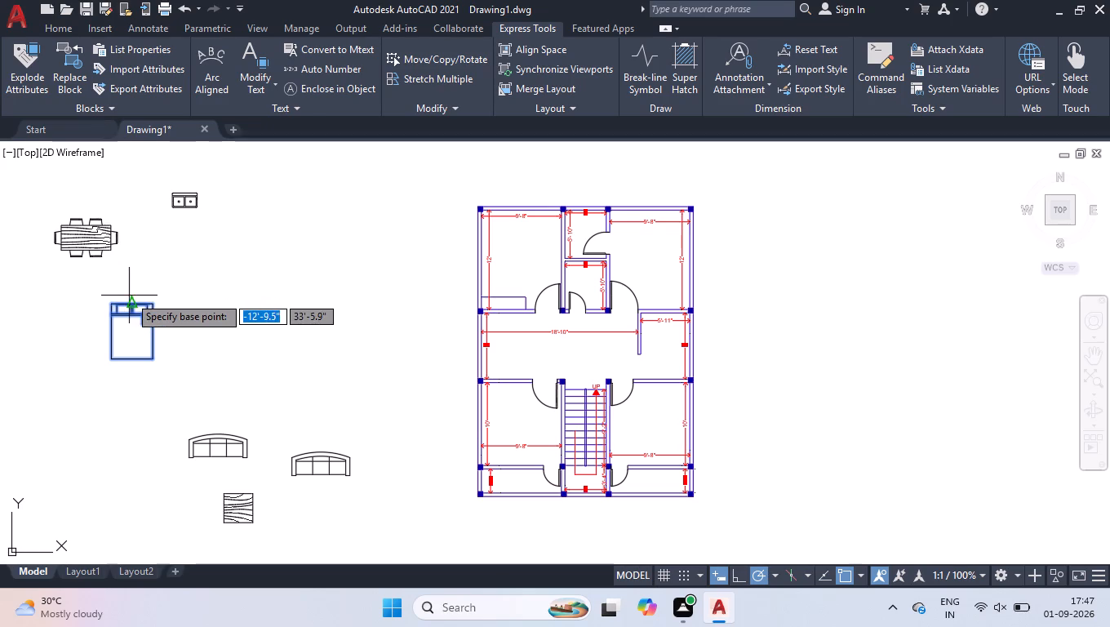
{"action": "left_click", "coordinate": [131, 301]}
{"action": "left_click", "coordinate": [134, 234]}
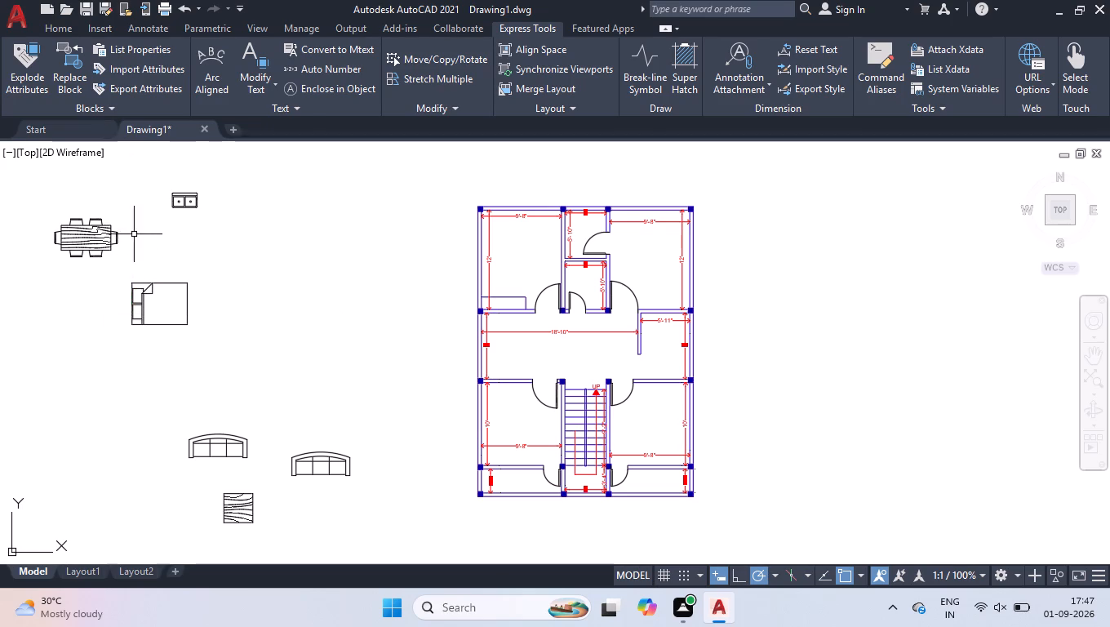
Move the queen bed by its lower head corner into the plan's upper-left 9'-8" x 12' room, against the left wall above the wardrobe outline.
{"action": "left_click", "coordinate": [146, 286]}
{"action": "left_click", "coordinate": [131, 325]}
{"action": "scroll", "coordinate": [548, 284], "scroll_direction": "up", "scroll_amount": 1}
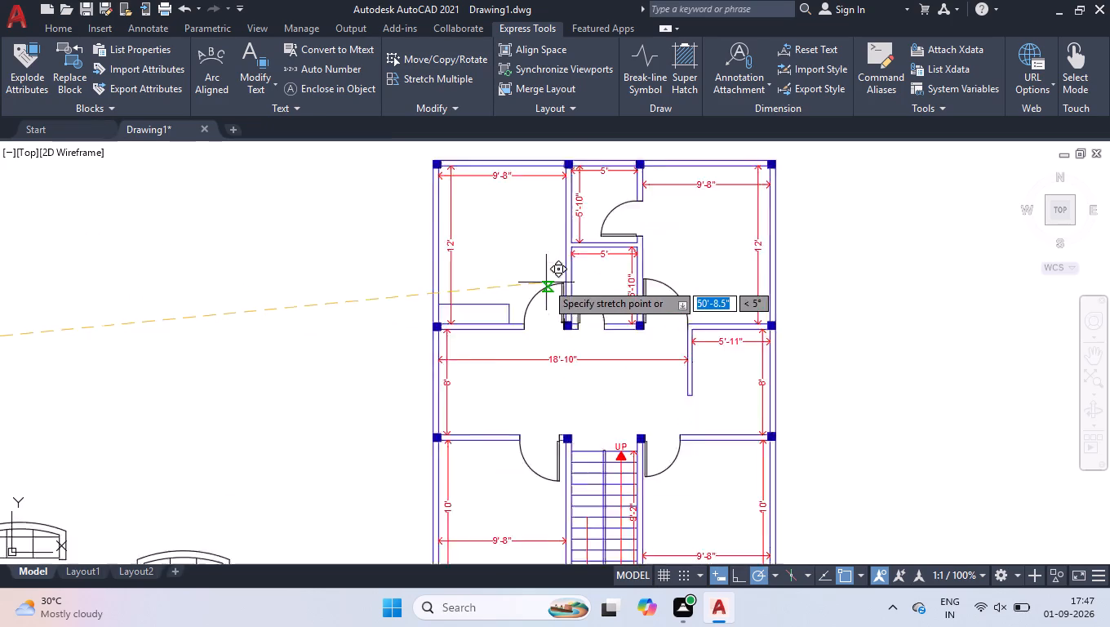
{"action": "scroll", "coordinate": [546, 282], "scroll_direction": "up", "scroll_amount": 1}
{"action": "scroll", "coordinate": [402, 274], "scroll_direction": "down", "scroll_amount": 2}
{"action": "scroll", "coordinate": [385, 253], "scroll_direction": "up", "scroll_amount": 2}
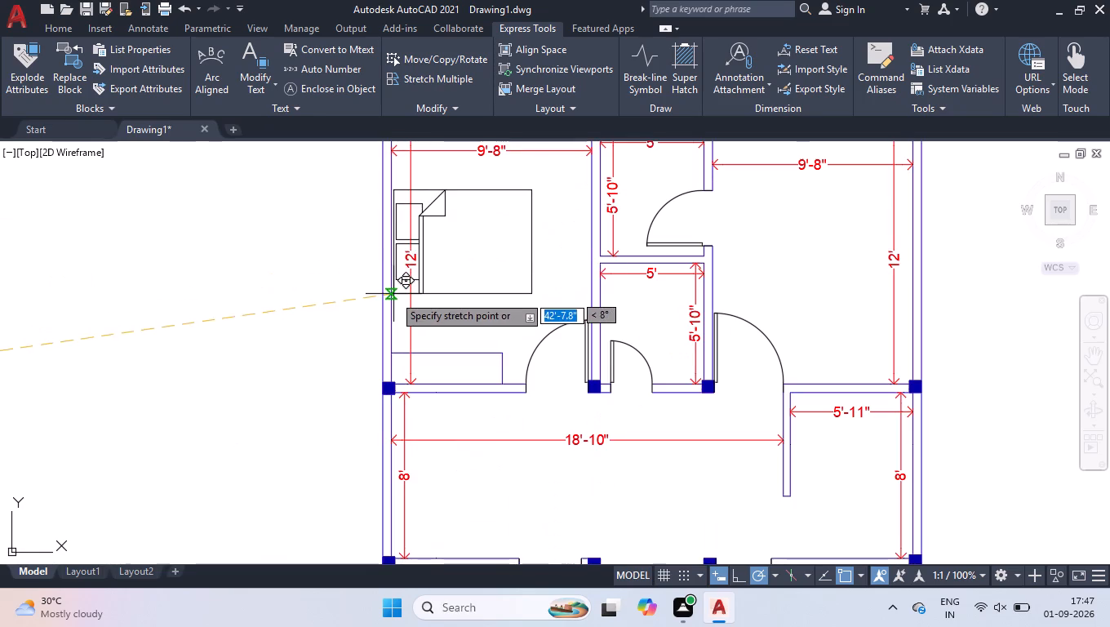
{"action": "left_click", "coordinate": [391, 302]}
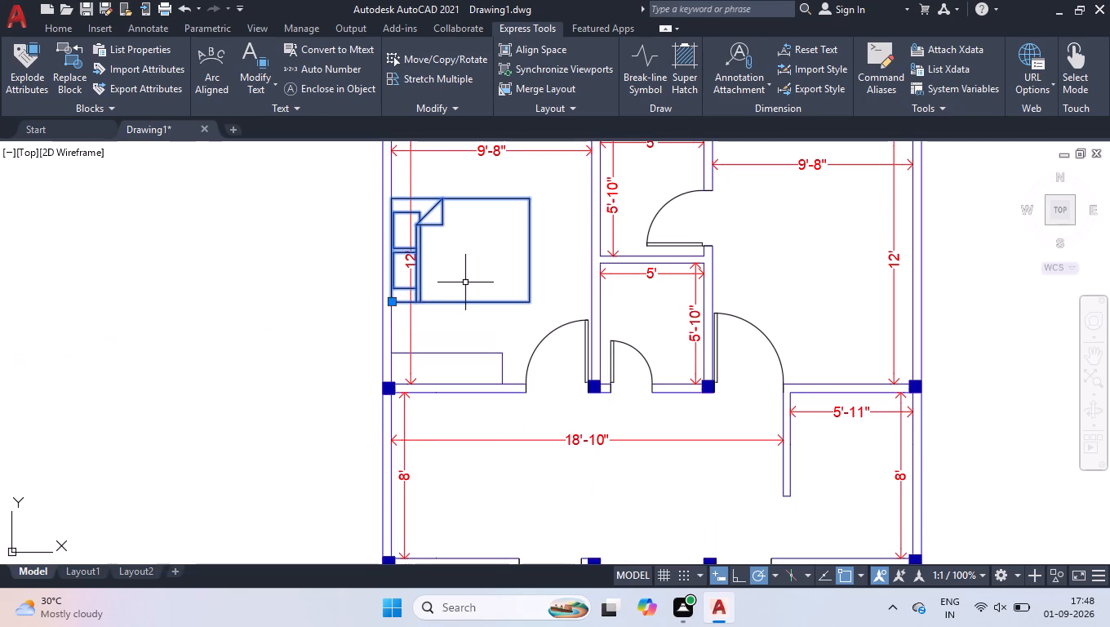
Copy the bed straight down with Ortho on into the lower-left 9'-8" x 10' room, against its left wall.
{"action": "key", "text": "c"}
{"action": "key", "text": "o"}
{"action": "key", "text": "Return"}
{"action": "left_click", "coordinate": [459, 283]}
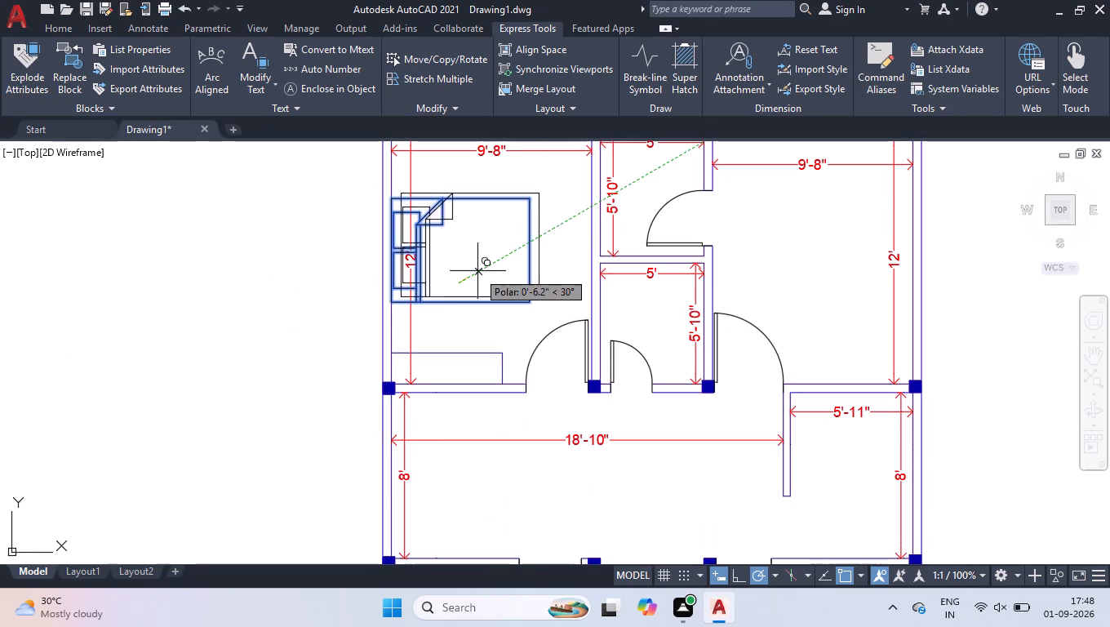
{"action": "scroll", "coordinate": [507, 262], "scroll_direction": "down", "scroll_amount": 2}
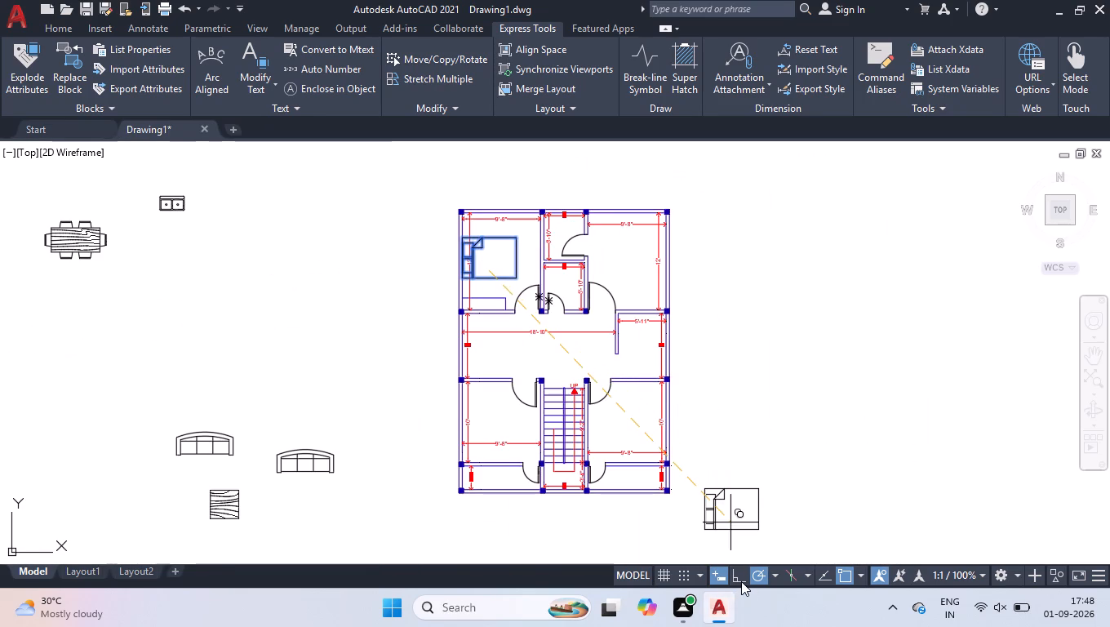
{"action": "left_click", "coordinate": [741, 580]}
{"action": "scroll", "coordinate": [540, 464], "scroll_direction": "up", "scroll_amount": 4}
{"action": "scroll", "coordinate": [517, 366], "scroll_direction": "down", "scroll_amount": 3}
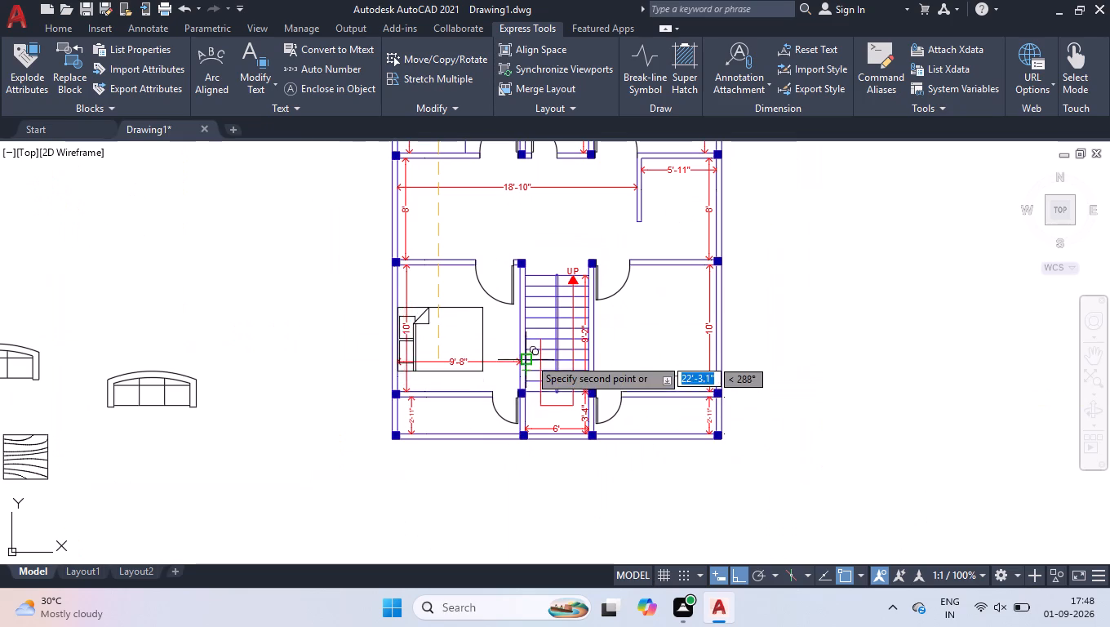
{"action": "scroll", "coordinate": [530, 351], "scroll_direction": "up", "scroll_amount": 2}
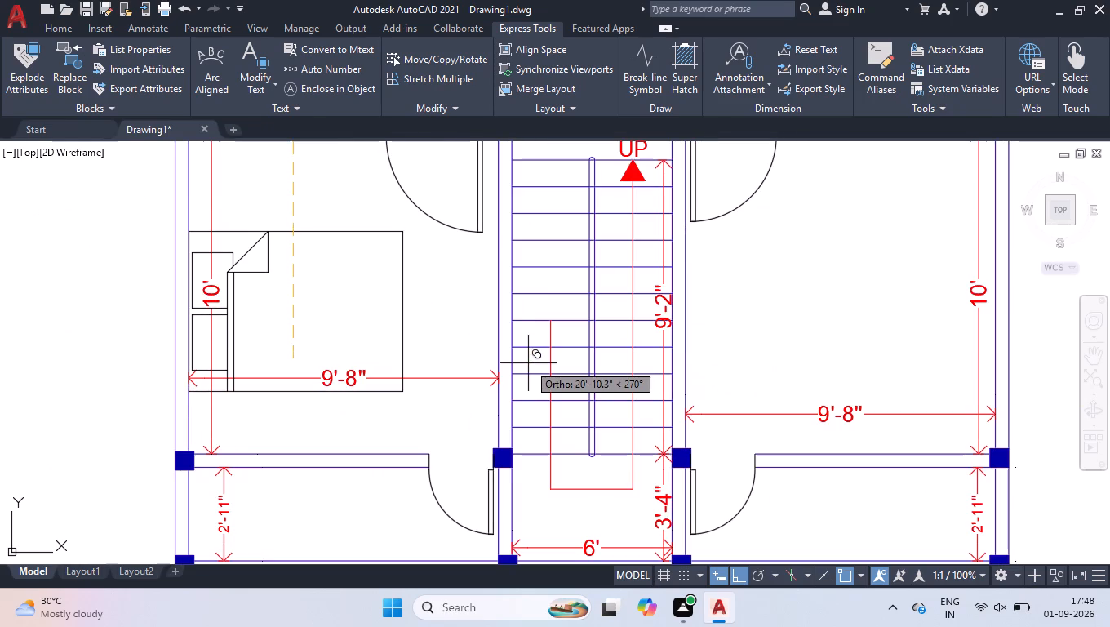
{"action": "left_click", "coordinate": [528, 363]}
{"action": "key", "text": "space"}
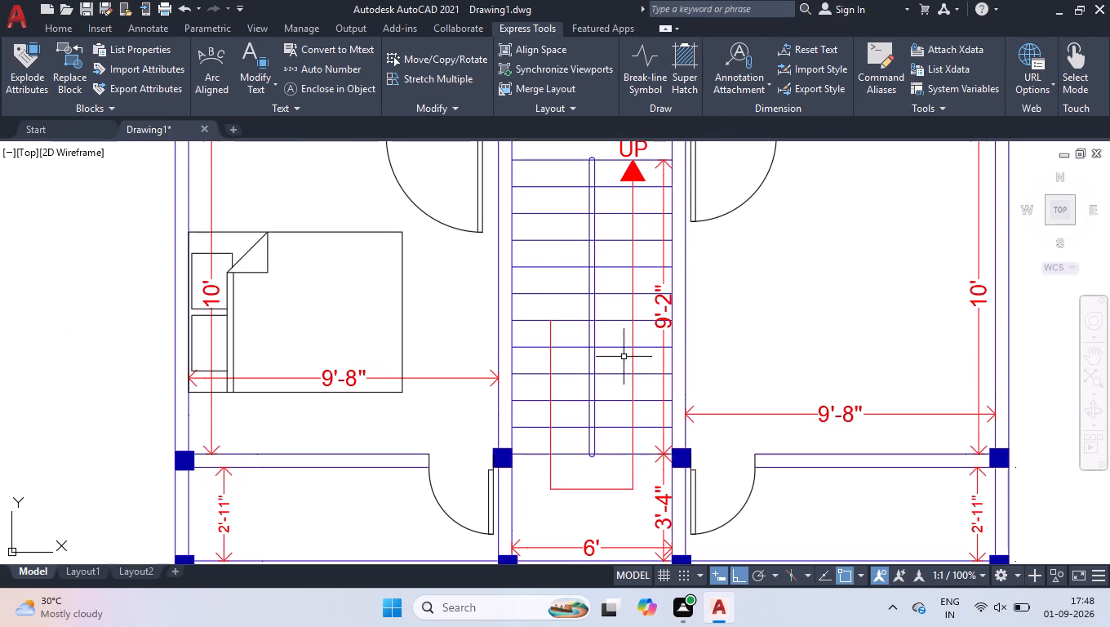
Mirror the two left-hand beds about the plan's vertical centre line into the two right-hand 9'-8" rooms, keeping the source beds.
{"action": "scroll", "coordinate": [516, 336], "scroll_direction": "down", "scroll_amount": 2}
{"action": "left_click", "coordinate": [482, 324]}
{"action": "left_click", "coordinate": [447, 334]}
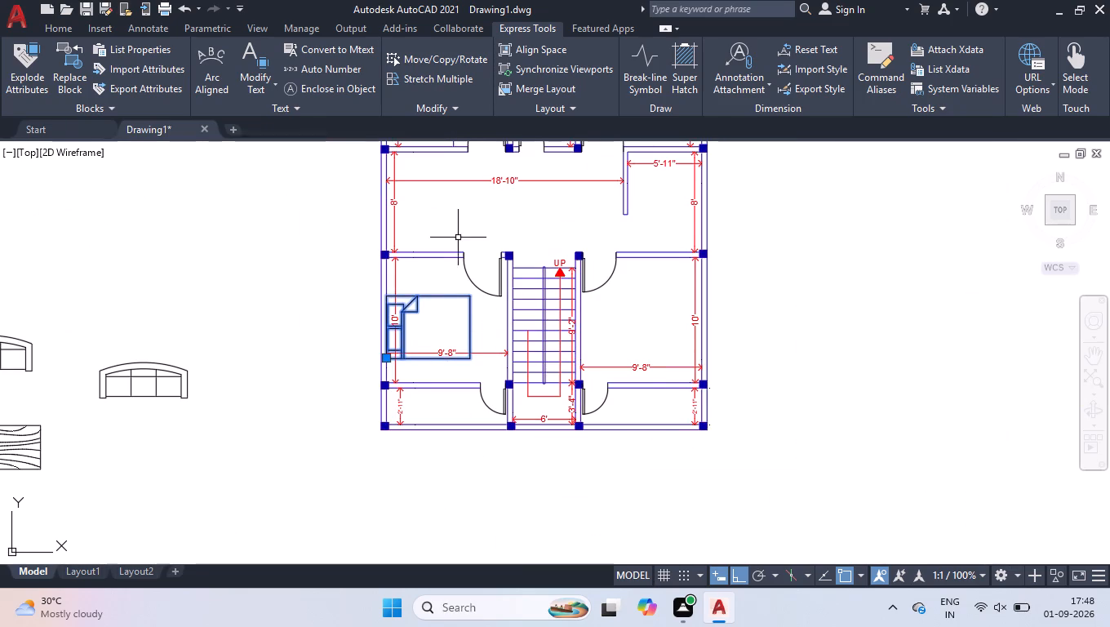
{"action": "scroll", "coordinate": [454, 288], "scroll_direction": "down", "scroll_amount": 2}
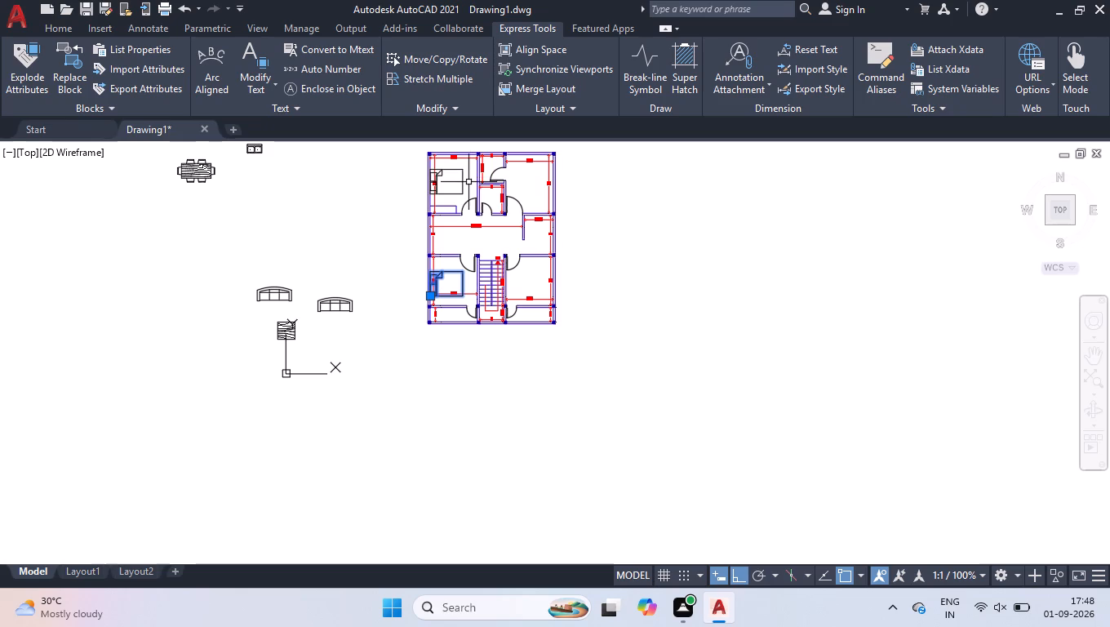
{"action": "left_click", "coordinate": [468, 182]}
{"action": "left_click", "coordinate": [456, 189]}
{"action": "type", "text": "MI"}
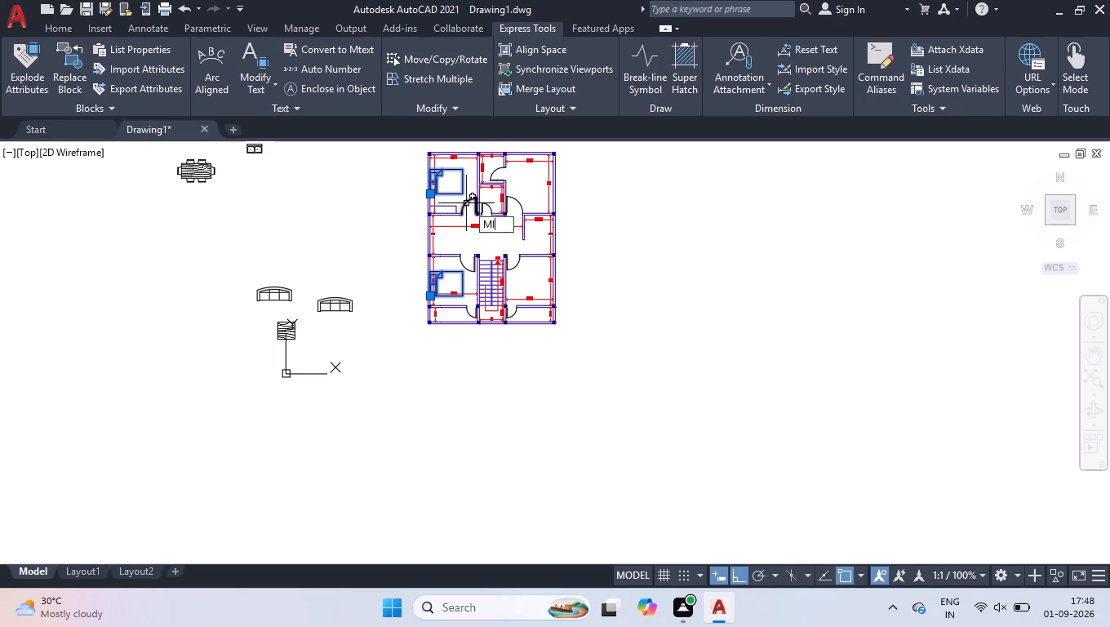
{"action": "key", "text": "Return"}
{"action": "scroll", "coordinate": [515, 145], "scroll_direction": "up", "scroll_amount": 2}
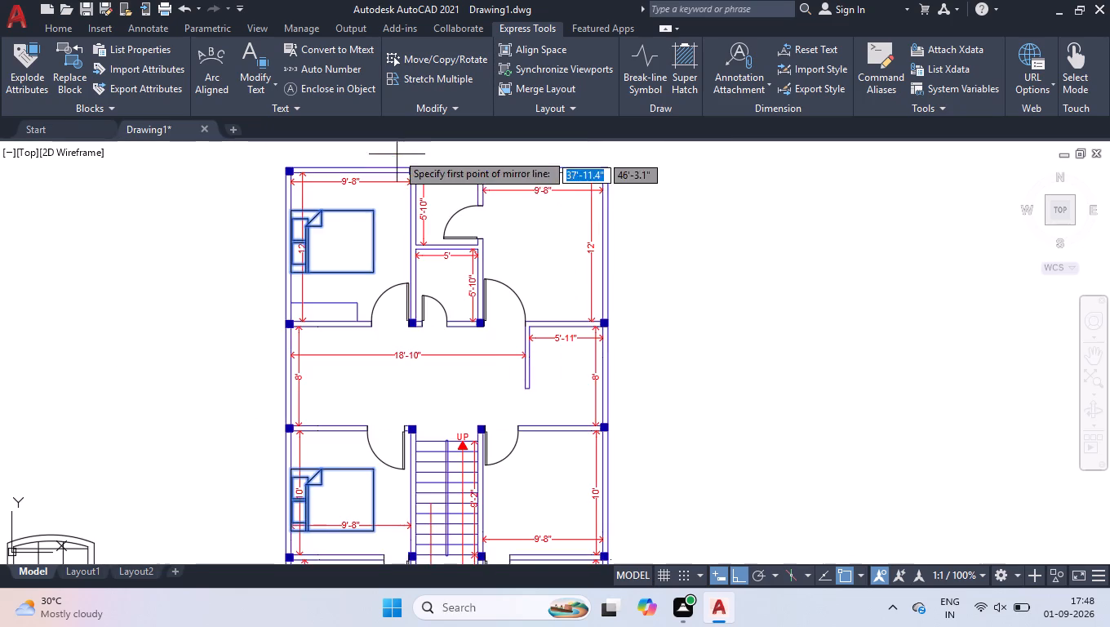
{"action": "scroll", "coordinate": [422, 160], "scroll_direction": "up", "scroll_amount": 2}
{"action": "left_click", "coordinate": [473, 180]}
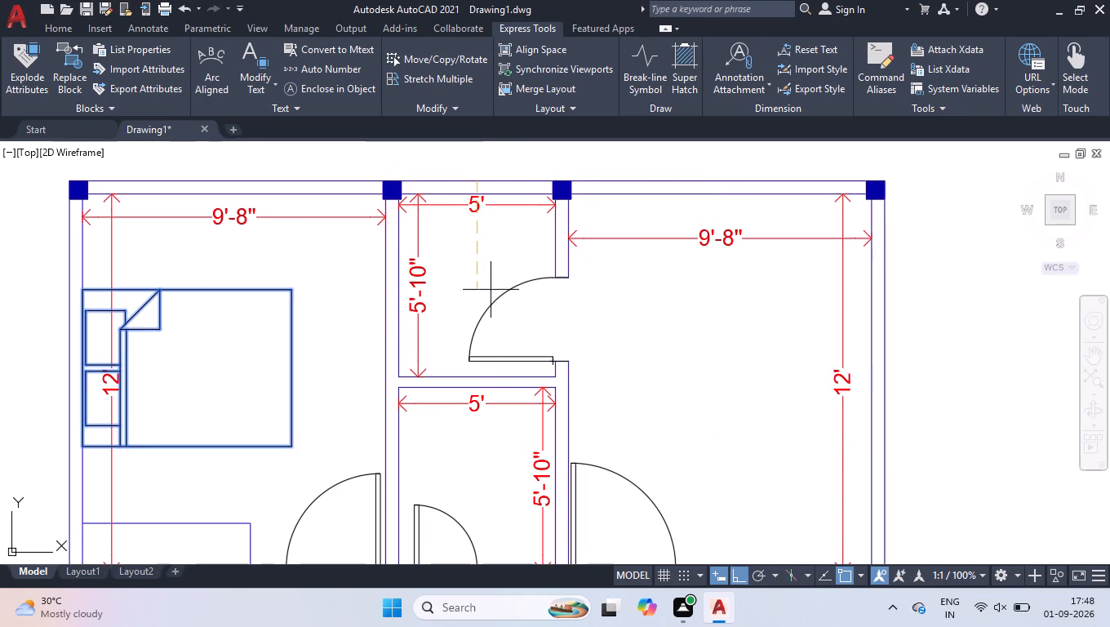
{"action": "scroll", "coordinate": [481, 385], "scroll_direction": "down", "scroll_amount": 3}
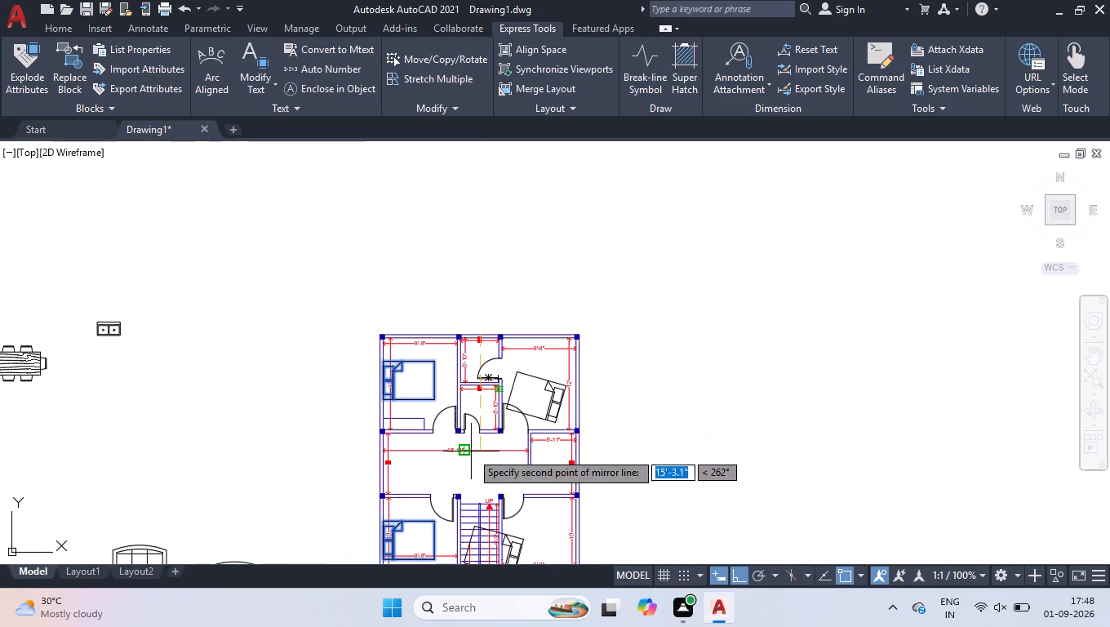
{"action": "left_click", "coordinate": [482, 484]}
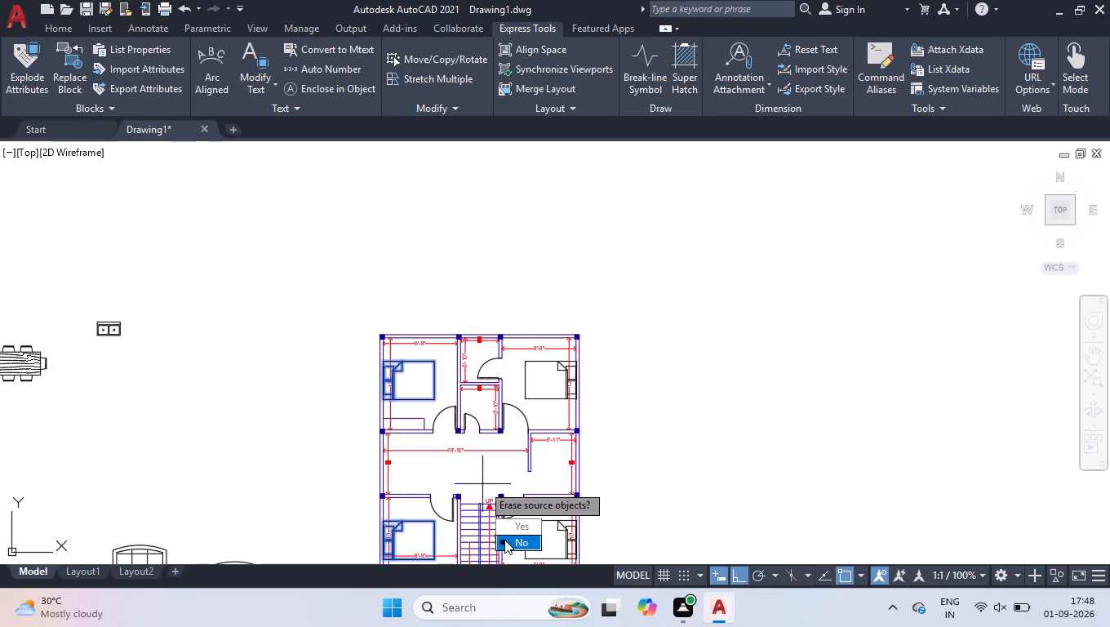
{"action": "left_click", "coordinate": [504, 540]}
Shift the 12' dimension in the upper-right bedroom about 6" right, closer to the outer wall, with Ortho on.
{"action": "scroll", "coordinate": [629, 327], "scroll_direction": "down", "scroll_amount": 1}
{"action": "scroll", "coordinate": [598, 380], "scroll_direction": "up", "scroll_amount": 3}
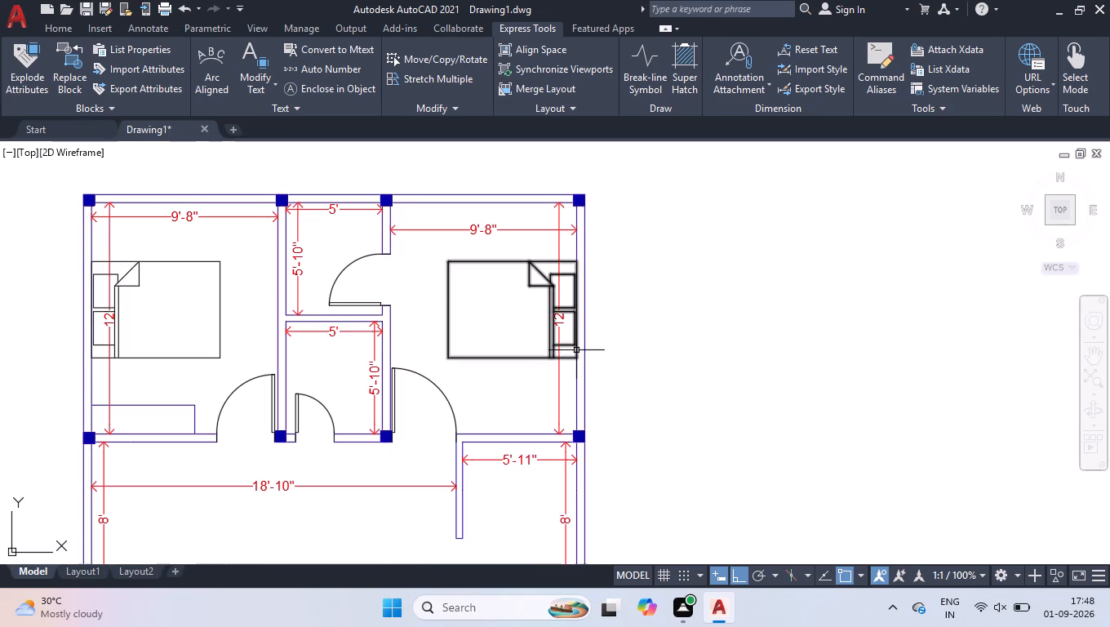
{"action": "scroll", "coordinate": [555, 304], "scroll_direction": "up", "scroll_amount": 3}
{"action": "left_click", "coordinate": [544, 346]}
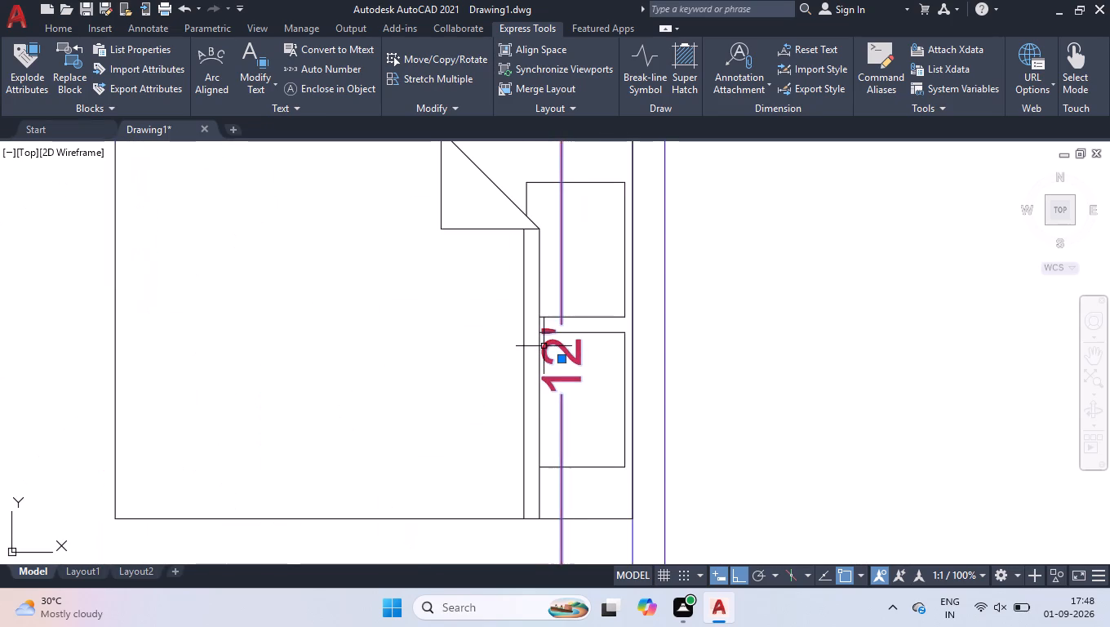
{"action": "left_click", "coordinate": [560, 356]}
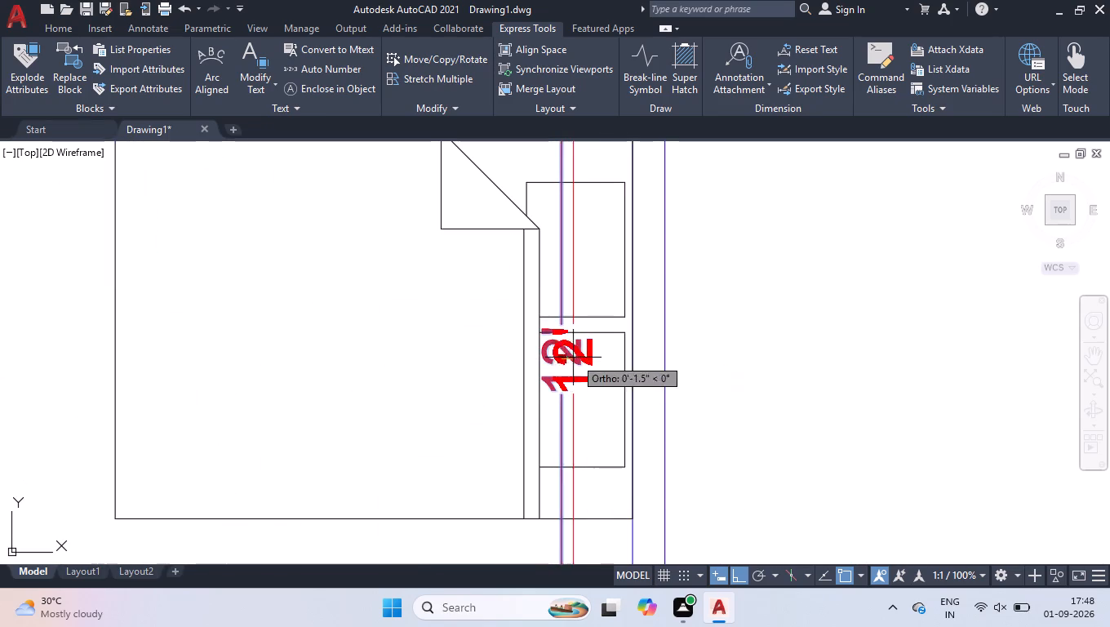
{"action": "left_click", "coordinate": [597, 360]}
{"action": "scroll", "coordinate": [595, 358], "scroll_direction": "up", "scroll_amount": 4}
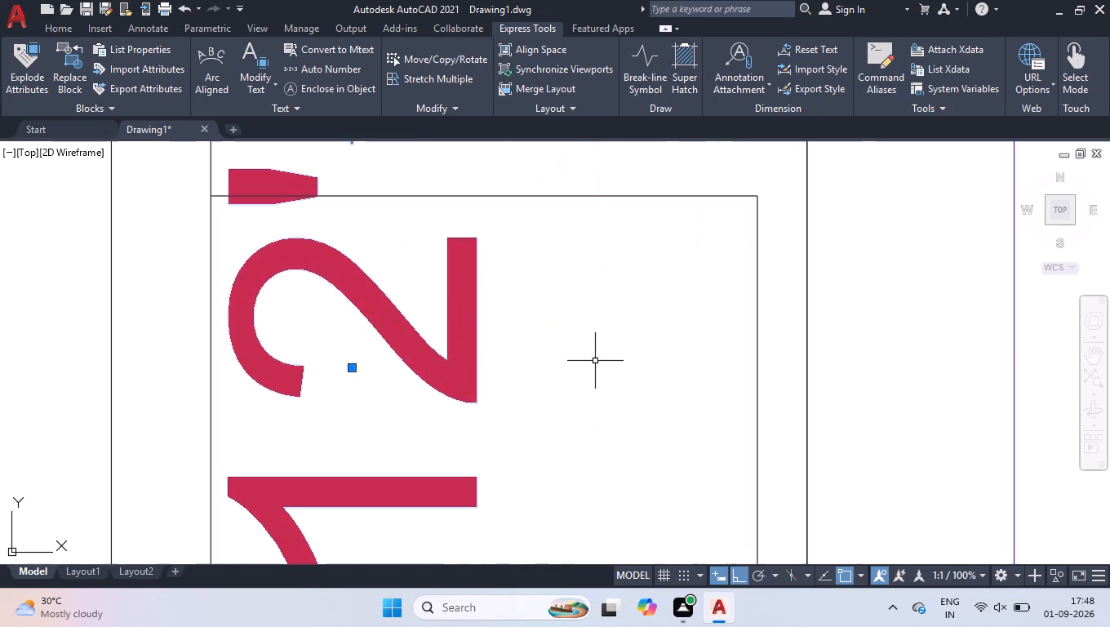
{"action": "left_click", "coordinate": [353, 370]}
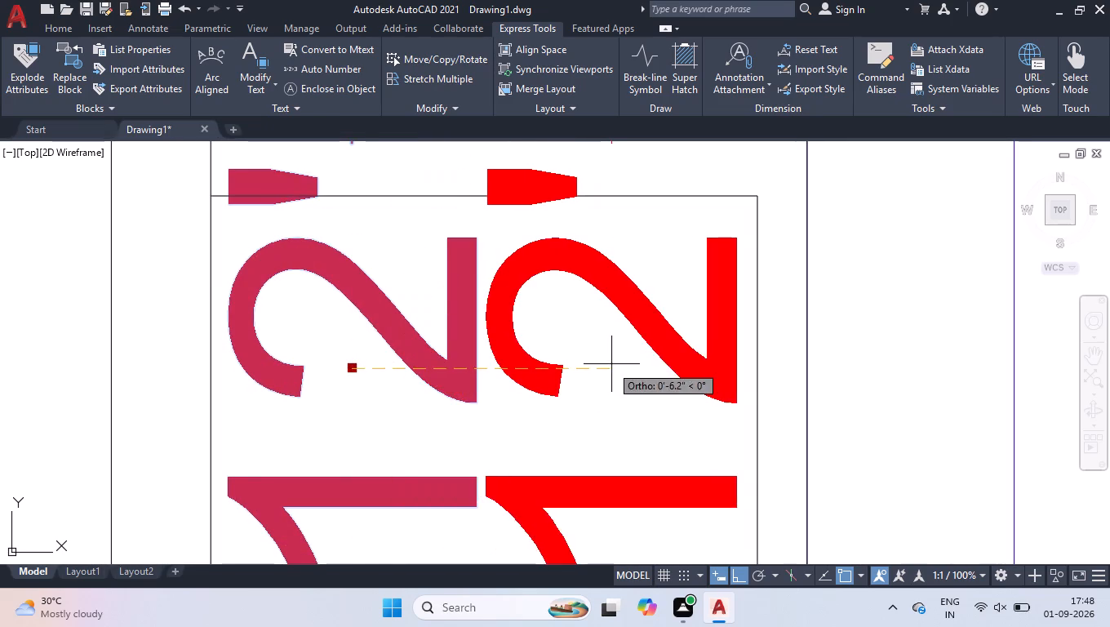
{"action": "left_click", "coordinate": [611, 362]}
{"action": "left_click_drag", "start_coordinate": [678, 298], "coordinate": [668, 306], "text": "shift"}
{"action": "left_click", "coordinate": [449, 375], "text": "shift"}
Rotate the dining set a quarter turn about its centre so the table's long side runs vertically.
{"action": "scroll", "coordinate": [466, 358], "scroll_direction": "down", "scroll_amount": 5}
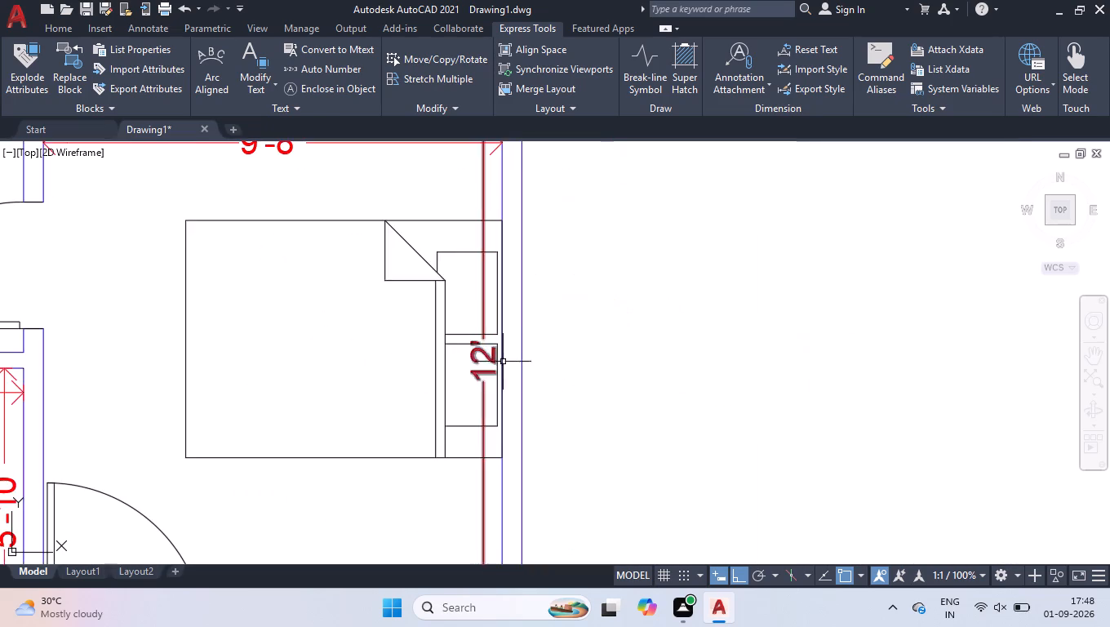
{"action": "scroll", "coordinate": [585, 317], "scroll_direction": "down", "scroll_amount": 4}
{"action": "scroll", "coordinate": [553, 486], "scroll_direction": "up", "scroll_amount": 3}
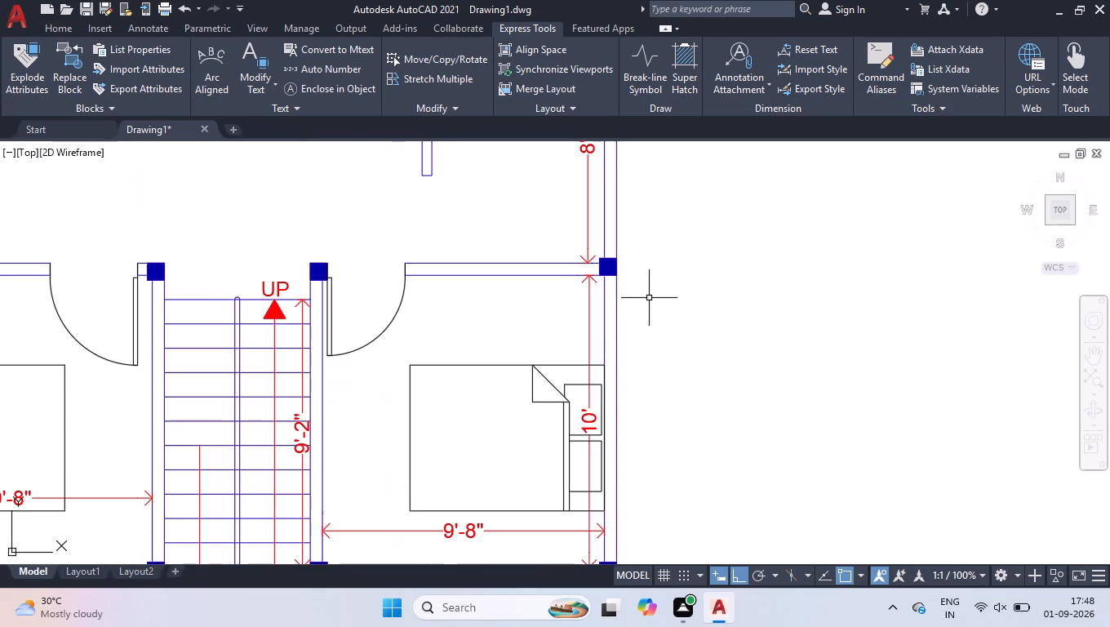
{"action": "scroll", "coordinate": [642, 343], "scroll_direction": "down", "scroll_amount": 2}
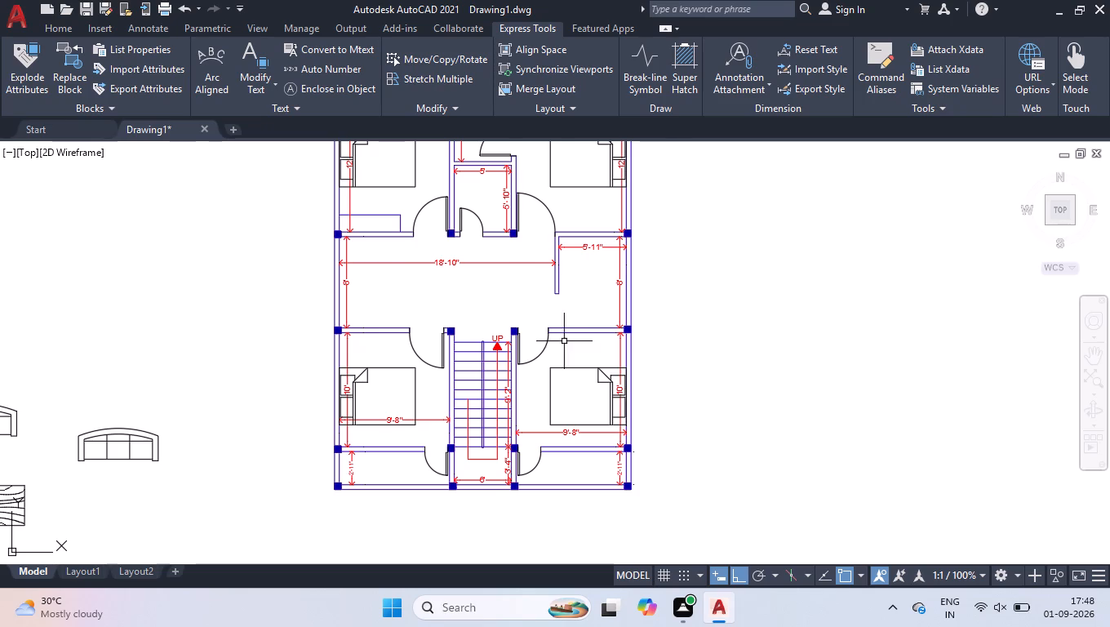
{"action": "scroll", "coordinate": [565, 345], "scroll_direction": "down", "scroll_amount": 2}
{"action": "scroll", "coordinate": [548, 314], "scroll_direction": "up", "scroll_amount": 2}
{"action": "scroll", "coordinate": [546, 325], "scroll_direction": "down", "scroll_amount": 1}
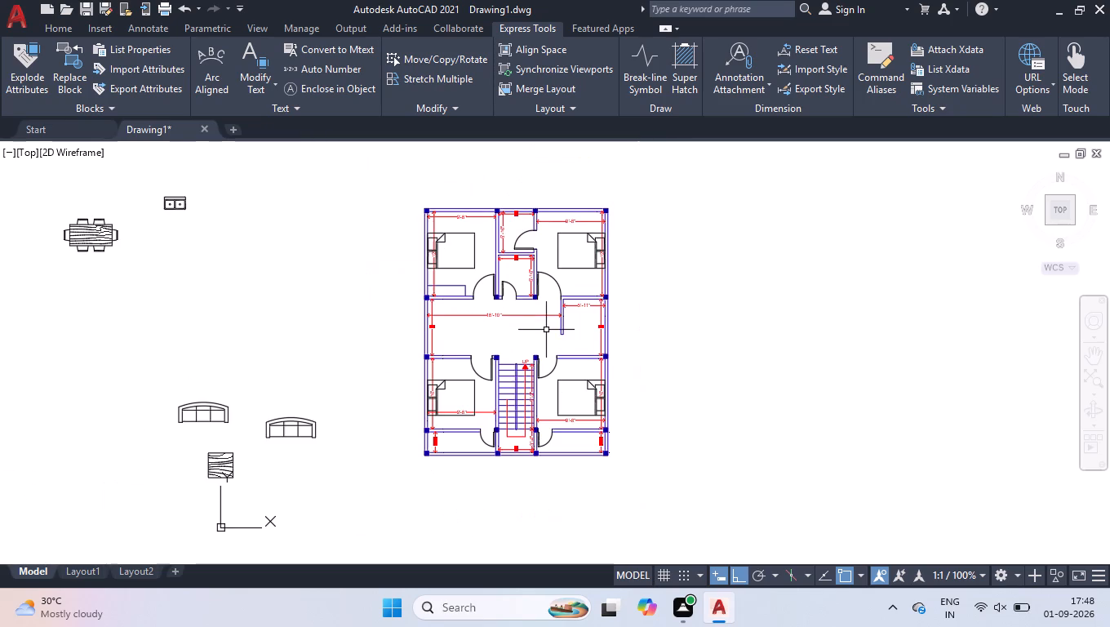
{"action": "left_click", "coordinate": [100, 237]}
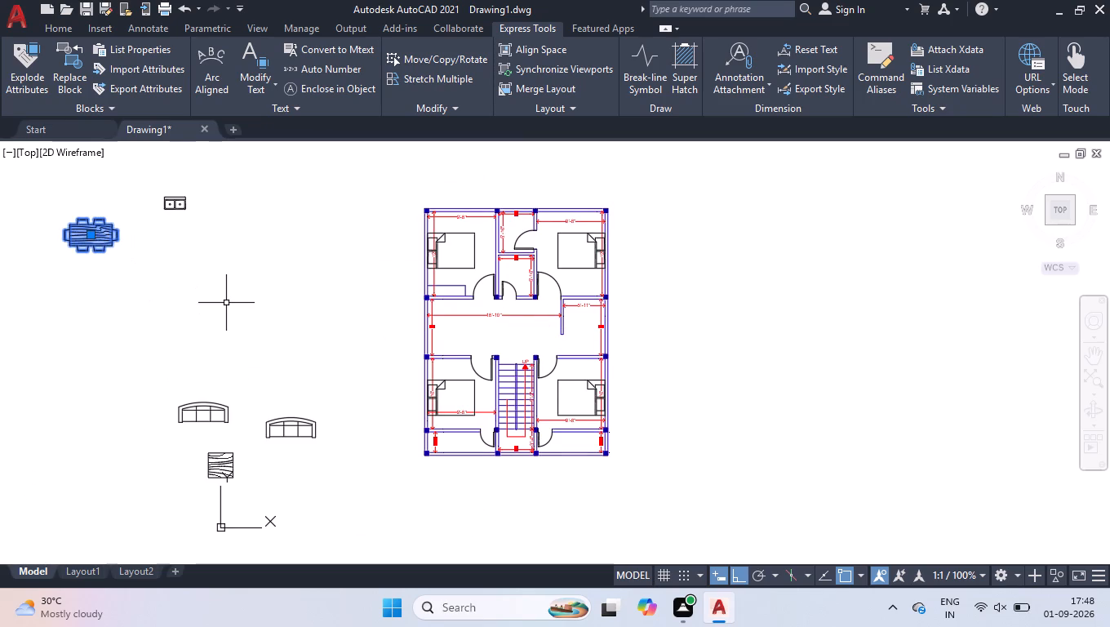
{"action": "type", "text": "RO"}
{"action": "key", "text": "Return"}
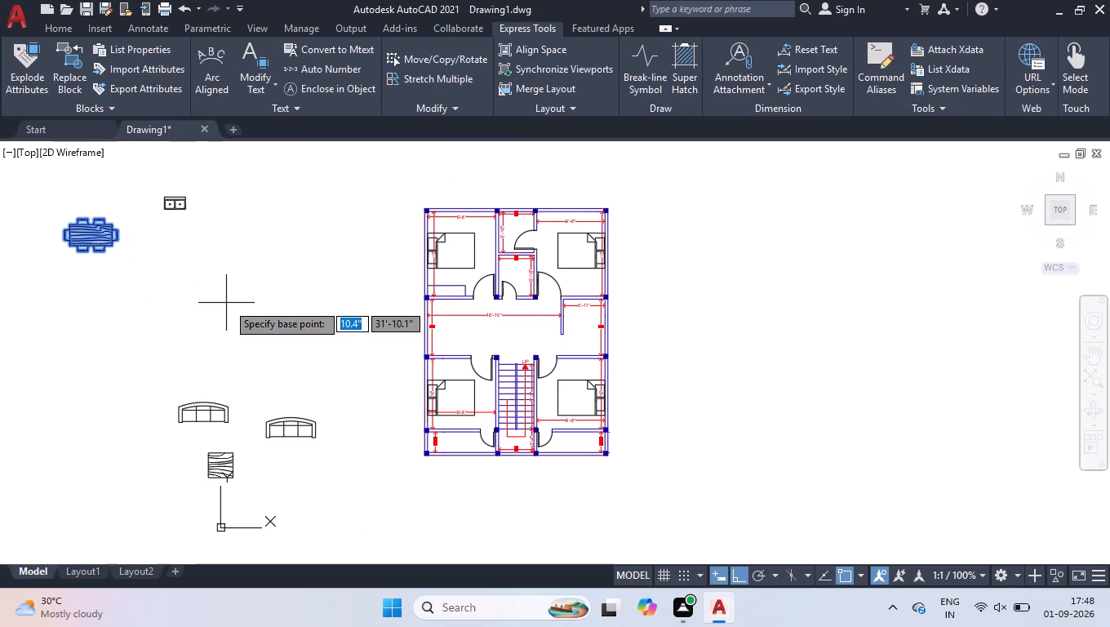
{"action": "left_click", "coordinate": [91, 233]}
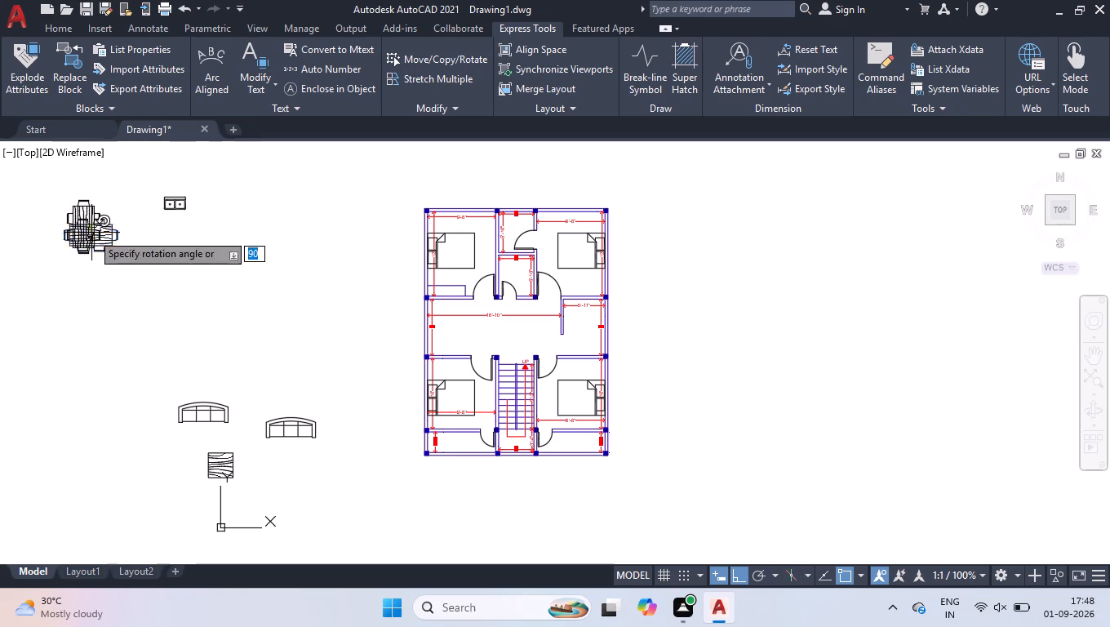
{"action": "left_click", "coordinate": [97, 279]}
Move the dining set, with polar tracking instead of Ortho, into the 18'-10" x 8' hall, just left of the short partition wall.
{"action": "left_click", "coordinate": [85, 239]}
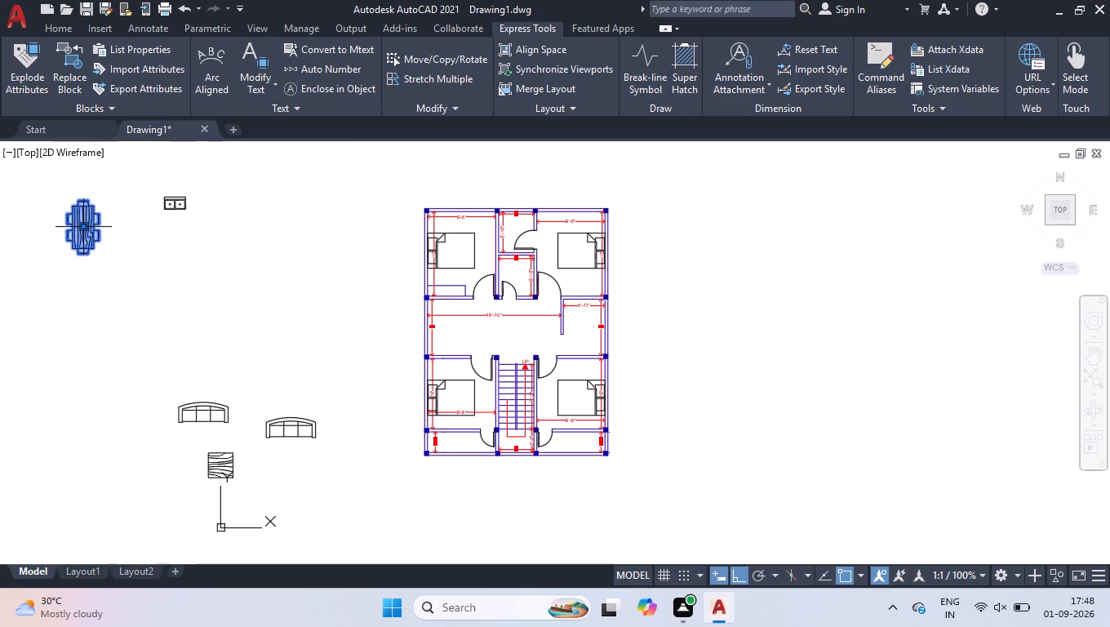
{"action": "left_click", "coordinate": [82, 229]}
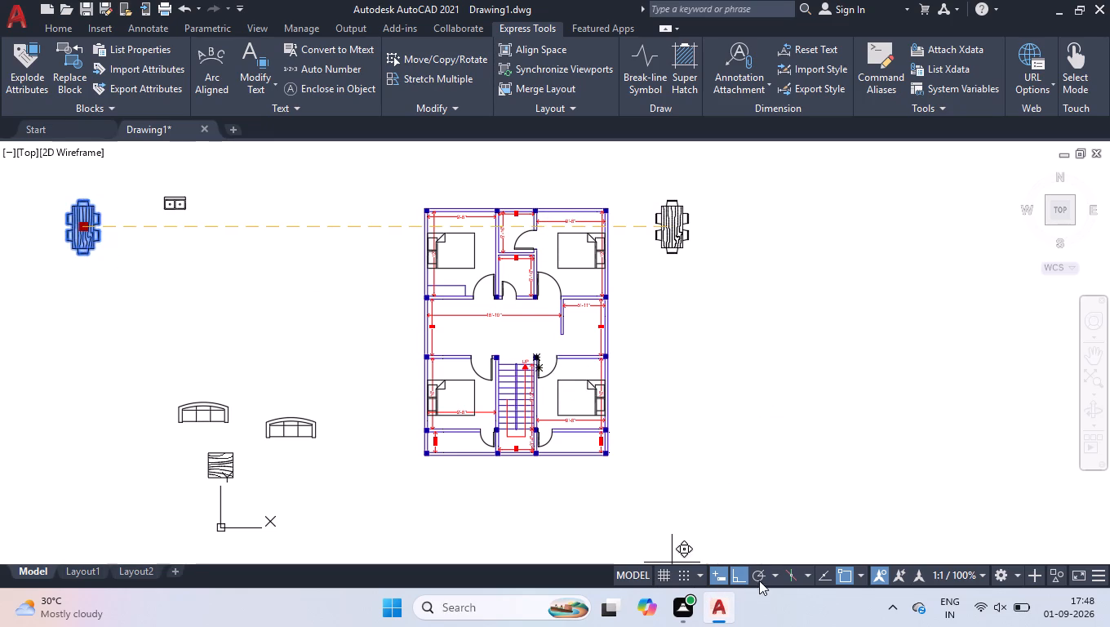
{"action": "left_click", "coordinate": [759, 573]}
{"action": "scroll", "coordinate": [586, 340], "scroll_direction": "up", "scroll_amount": 2}
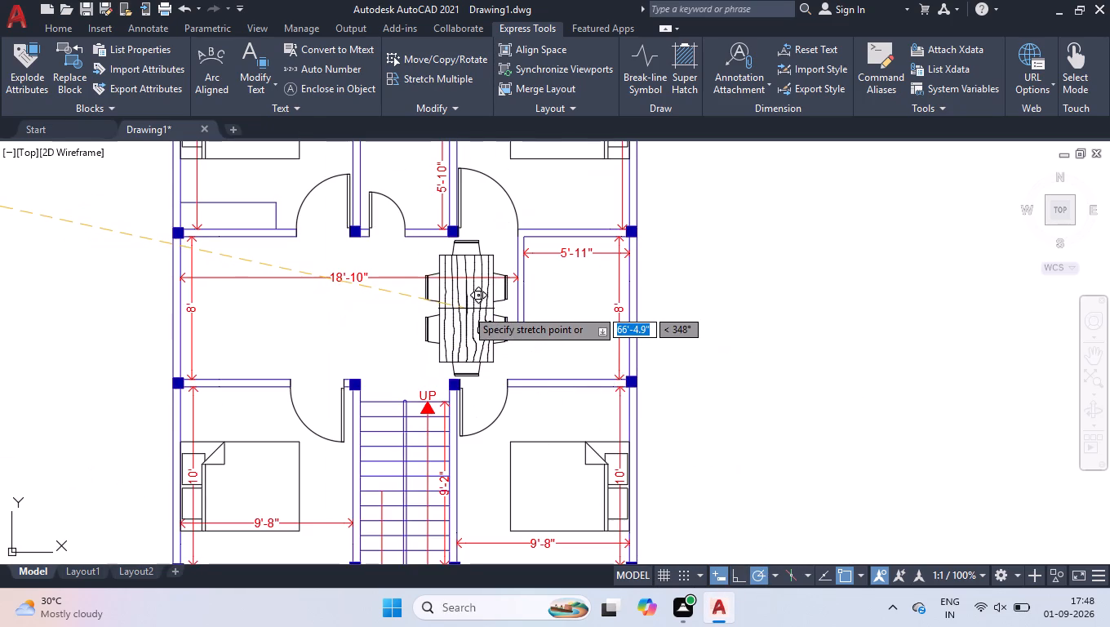
{"action": "scroll", "coordinate": [473, 305], "scroll_direction": "up", "scroll_amount": 3}
{"action": "scroll", "coordinate": [476, 318], "scroll_direction": "down", "scroll_amount": 2}
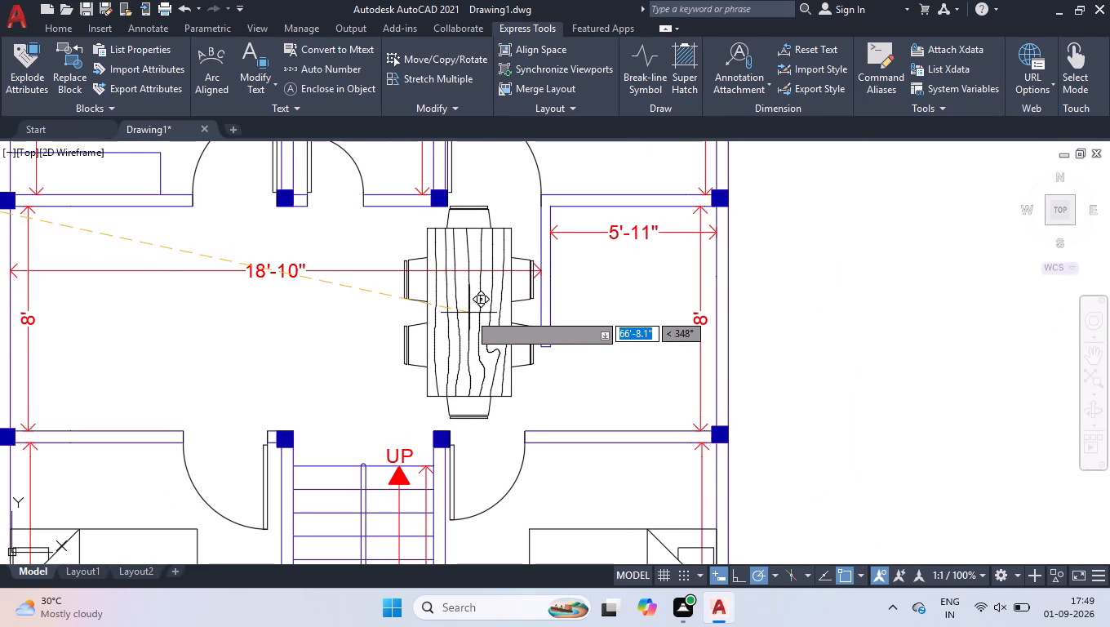
{"action": "left_click", "coordinate": [469, 318]}
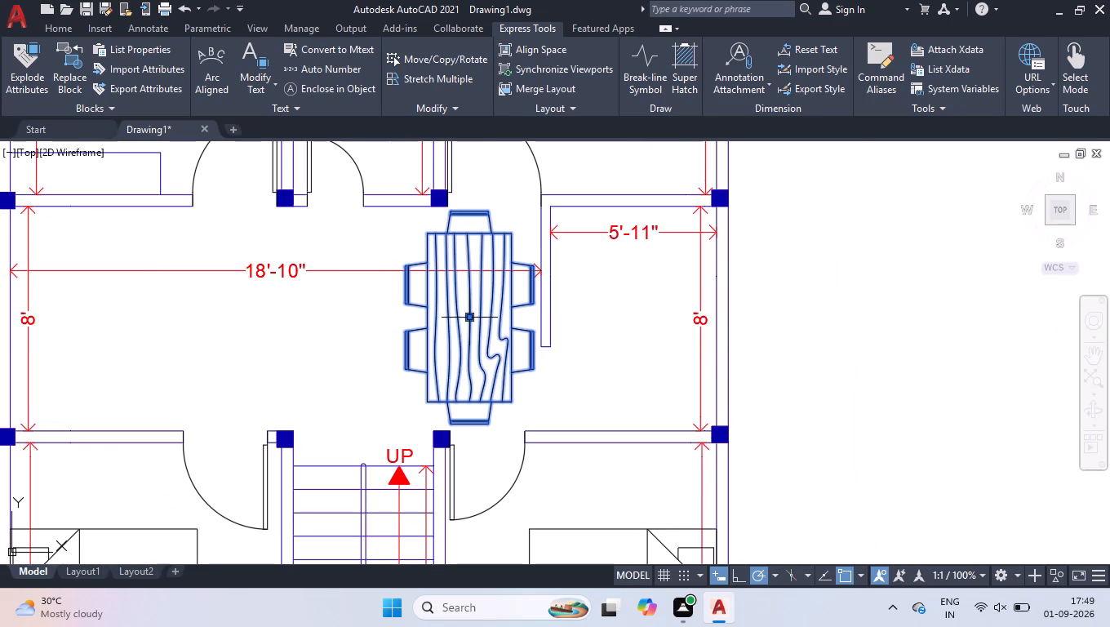
Scale the dining set down about its centre to roughly 70% of its size.
{"action": "type", "text": "SC"}
{"action": "type", "text": "AL"}
{"action": "key", "text": "Return"}
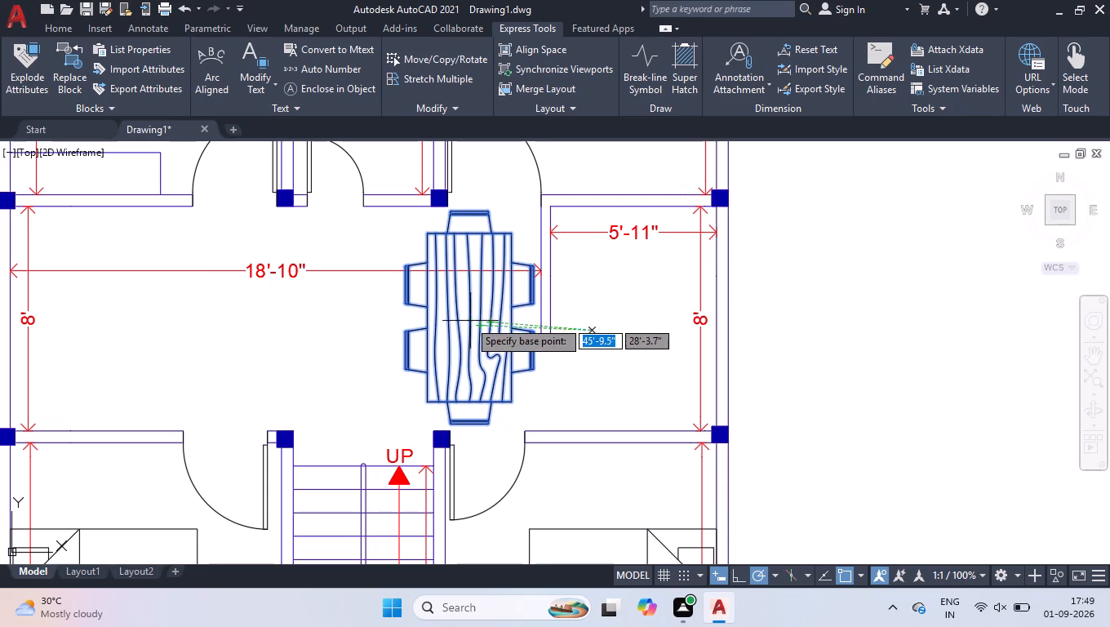
{"action": "left_click", "coordinate": [468, 317]}
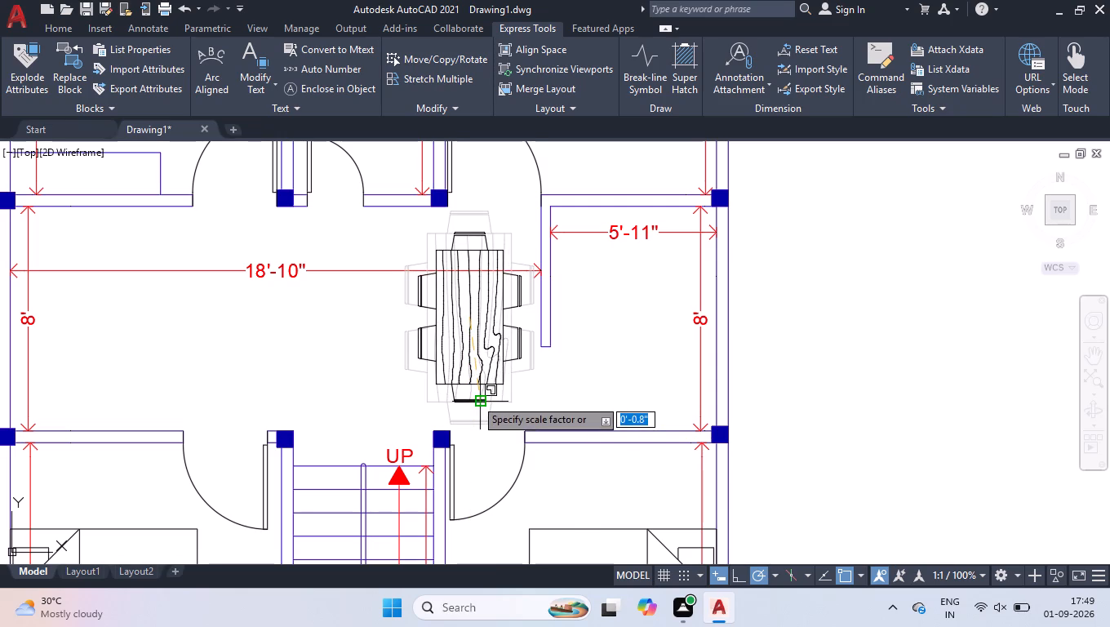
{"action": "left_click", "coordinate": [474, 389]}
Rotate the left of the two loose sofas 90° counterclockwise about the midpoint of its back, so the back faces left.
{"action": "scroll", "coordinate": [539, 434], "scroll_direction": "down", "scroll_amount": 1}
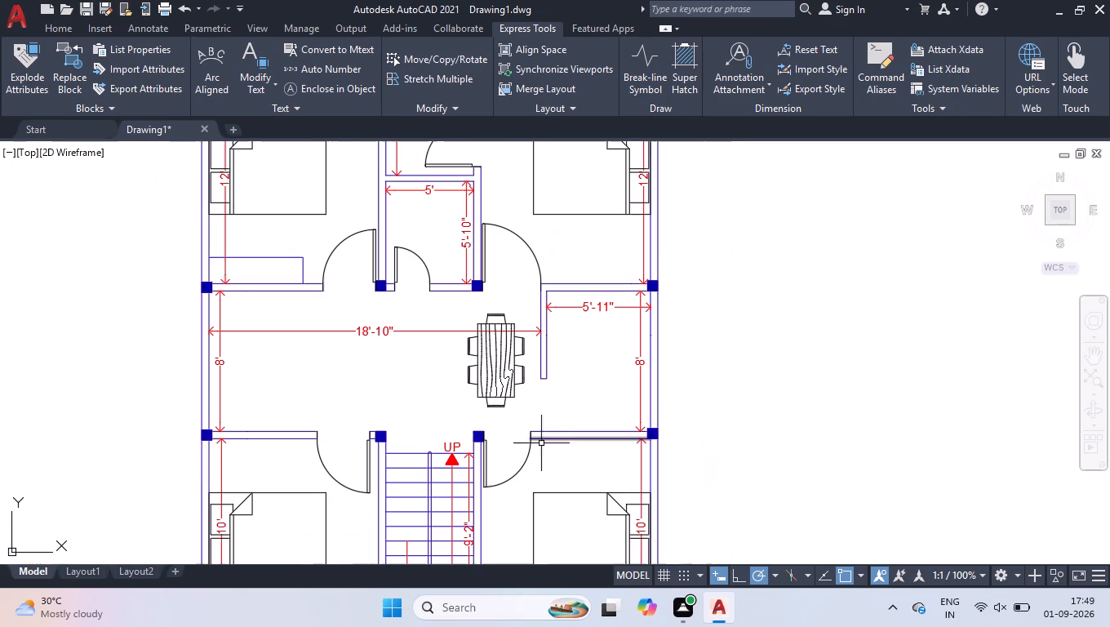
{"action": "scroll", "coordinate": [538, 356], "scroll_direction": "down", "scroll_amount": 2}
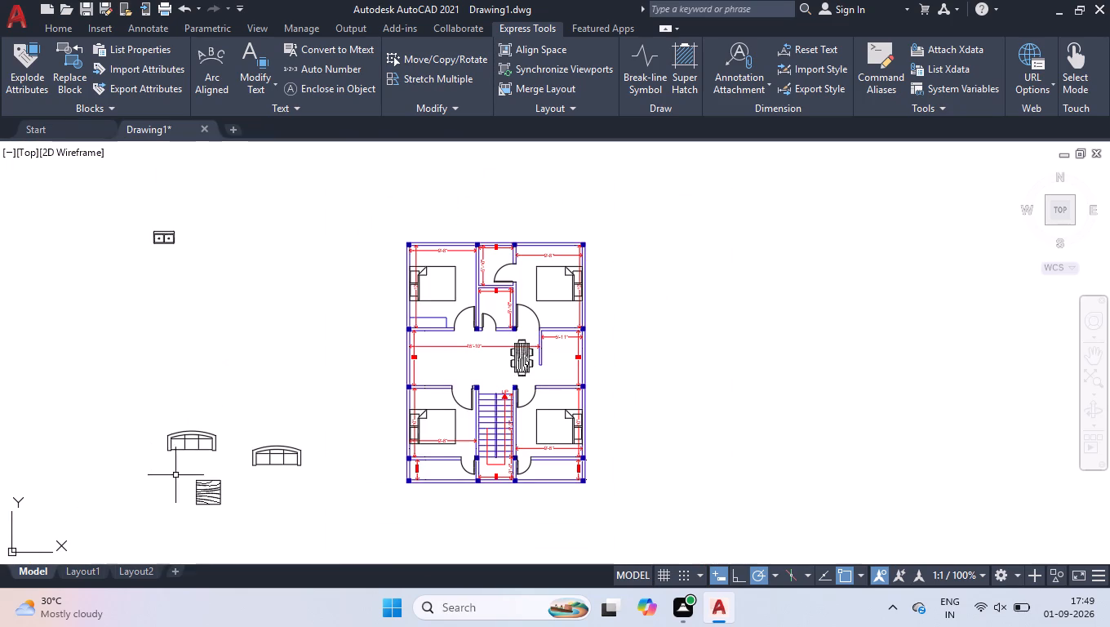
{"action": "scroll", "coordinate": [208, 458], "scroll_direction": "up", "scroll_amount": 2}
{"action": "left_click", "coordinate": [213, 446]}
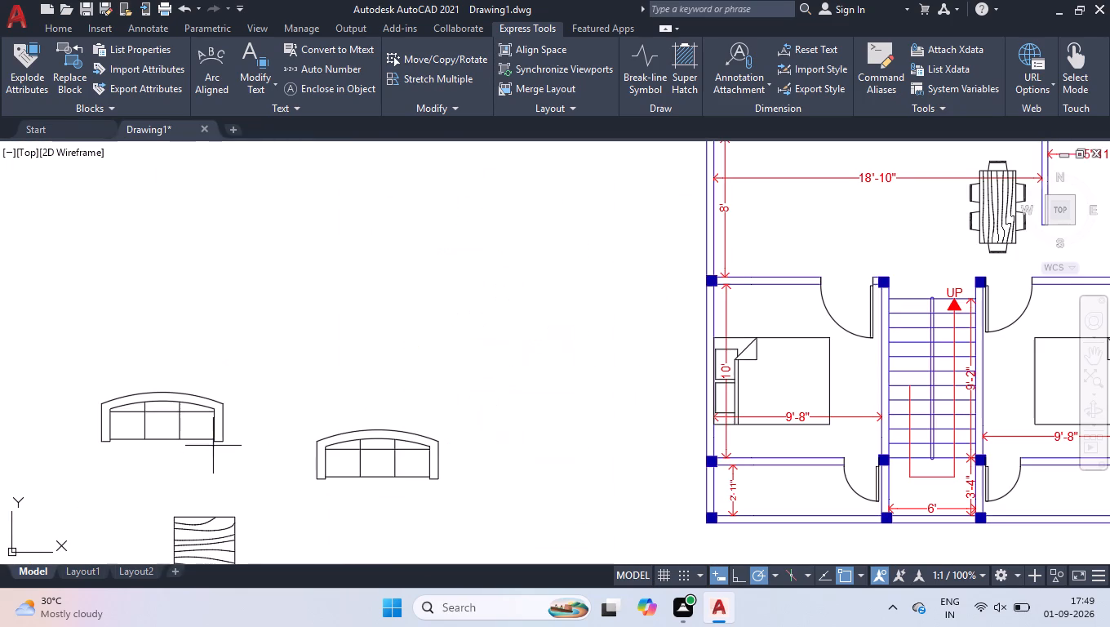
{"action": "left_click", "coordinate": [181, 404]}
{"action": "type", "text": "RO"}
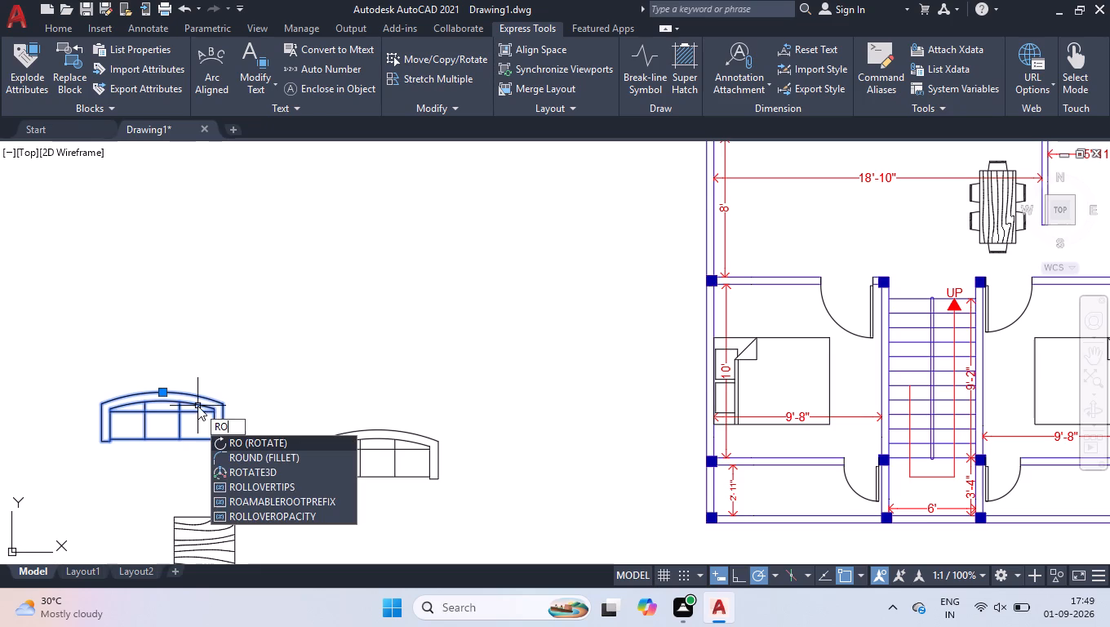
{"action": "key", "text": "Return"}
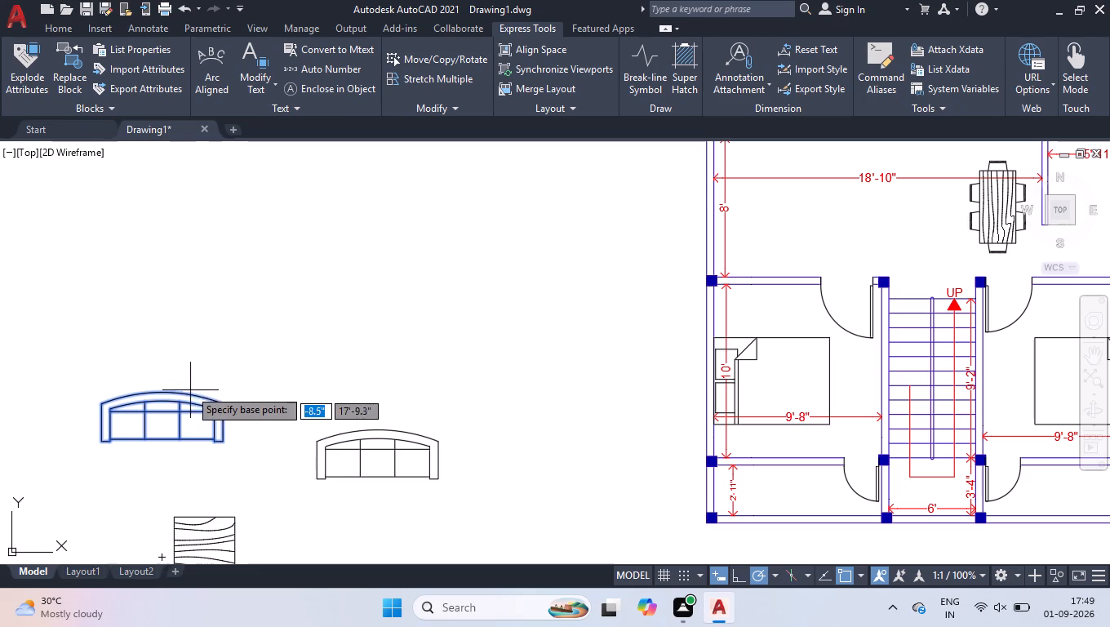
{"action": "left_click", "coordinate": [162, 392]}
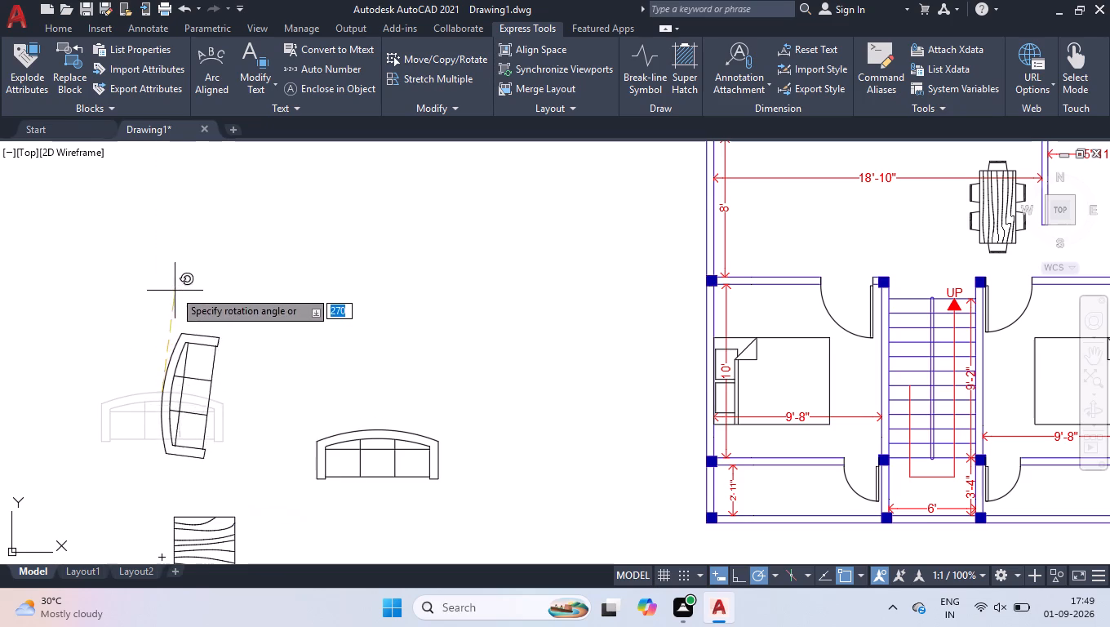
{"action": "left_click", "coordinate": [165, 276]}
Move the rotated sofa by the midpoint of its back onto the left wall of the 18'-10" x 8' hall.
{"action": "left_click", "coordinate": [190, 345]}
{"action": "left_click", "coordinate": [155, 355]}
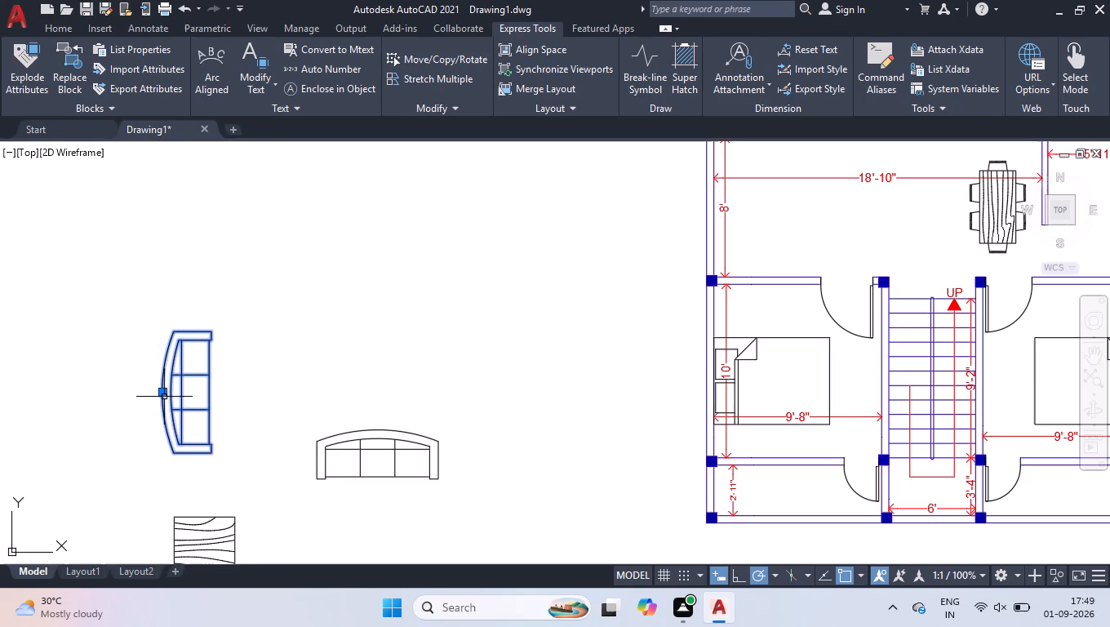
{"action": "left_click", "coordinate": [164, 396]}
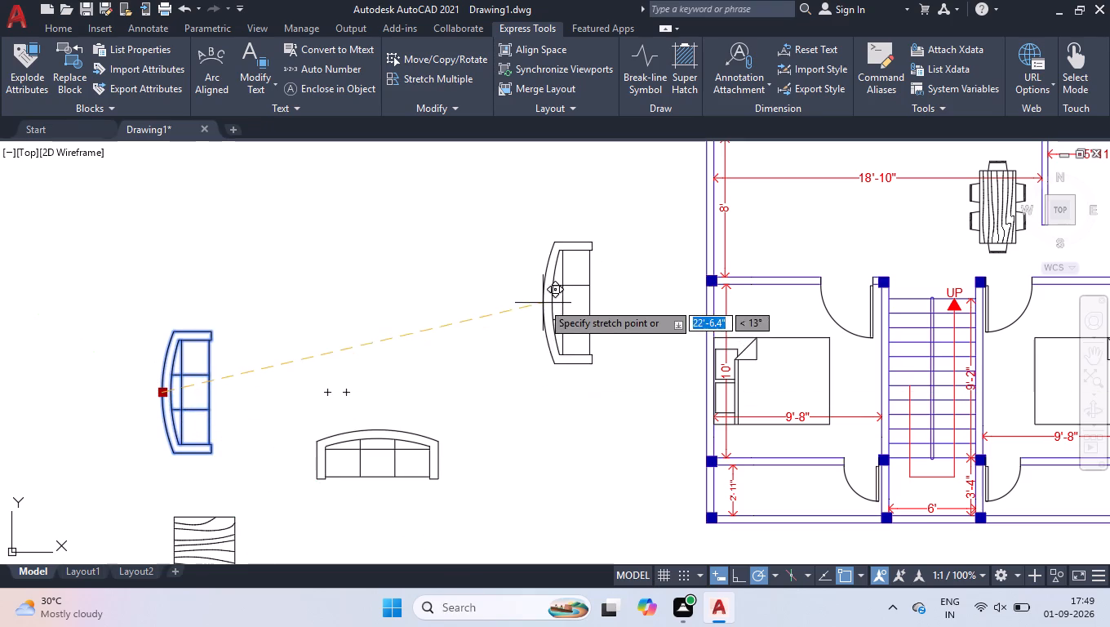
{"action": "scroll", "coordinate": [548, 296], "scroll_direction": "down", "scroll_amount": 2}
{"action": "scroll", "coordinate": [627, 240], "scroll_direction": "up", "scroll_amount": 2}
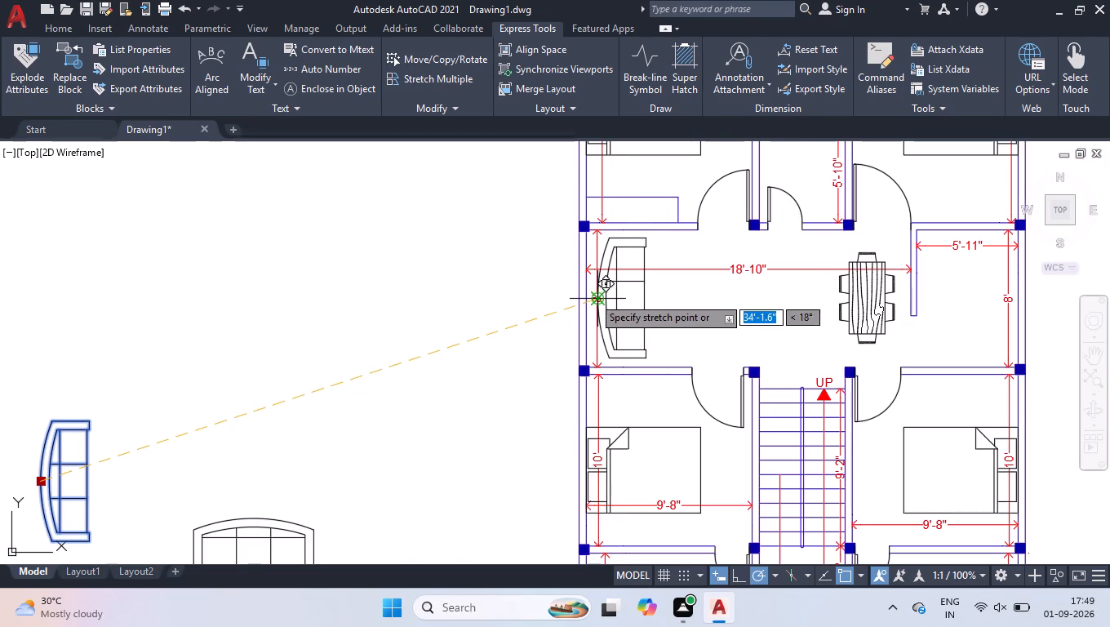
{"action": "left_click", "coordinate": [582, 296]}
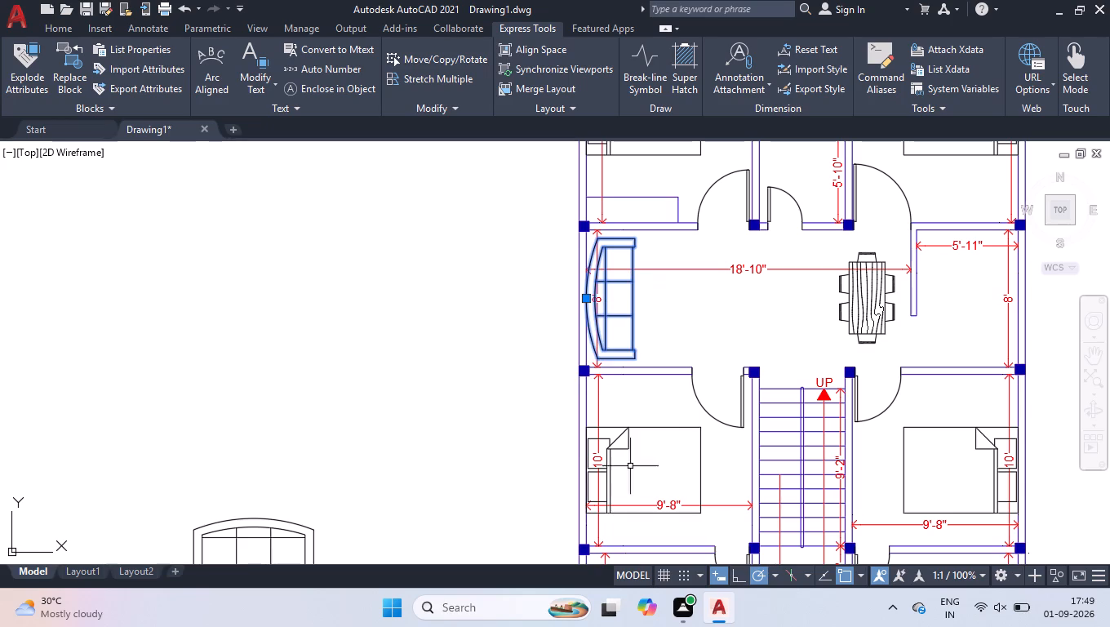
Delete both sofas, the one in the hall and the loose one outside the plan.
{"action": "scroll", "coordinate": [398, 406], "scroll_direction": "down", "scroll_amount": 2}
{"action": "left_click", "coordinate": [335, 458]}
{"action": "key", "text": "Delete"}
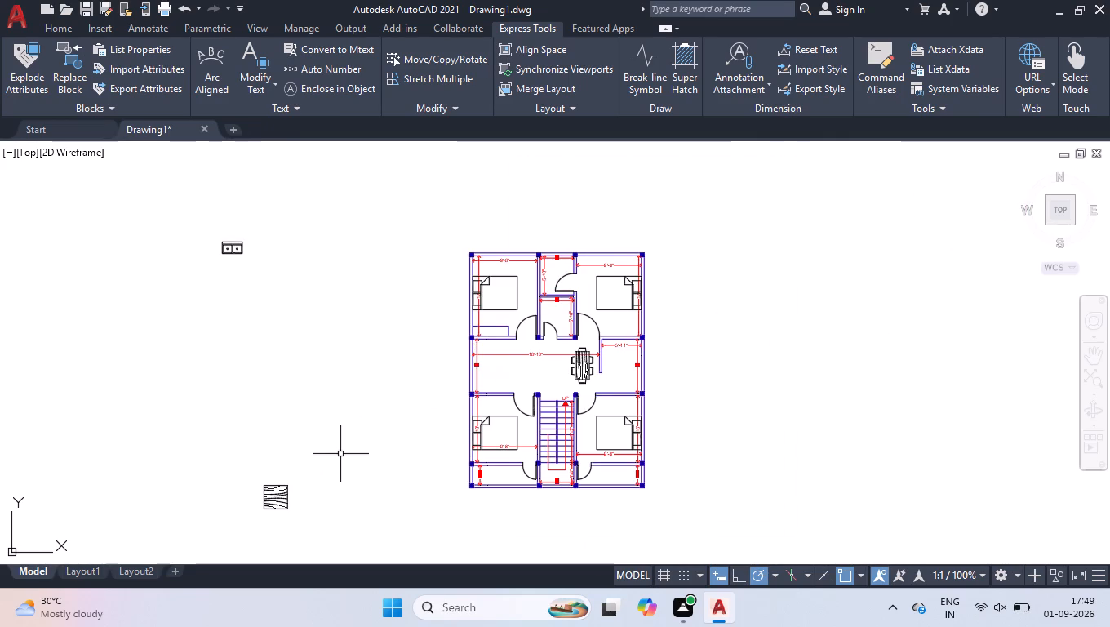
Insert the Chair - Rocking block from DesignCenter's Home - Space Planner blocks, left of the loose kitchen sink, and close DesignCenter.
{"action": "key", "text": "ctrl+2"}
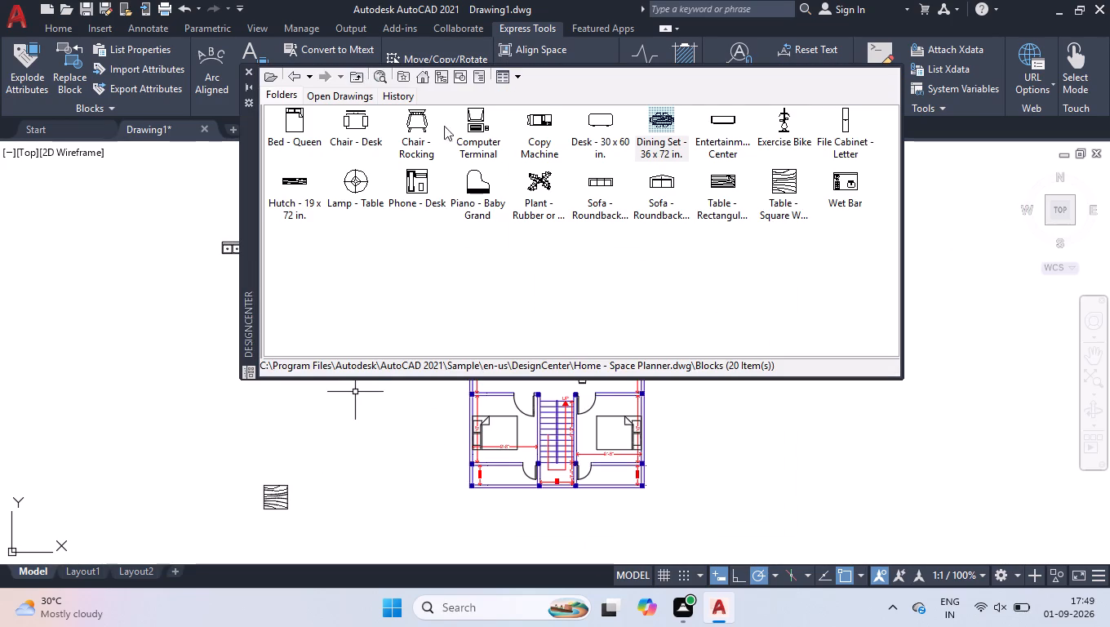
{"action": "left_click_drag", "start_coordinate": [414, 122], "coordinate": [167, 237]}
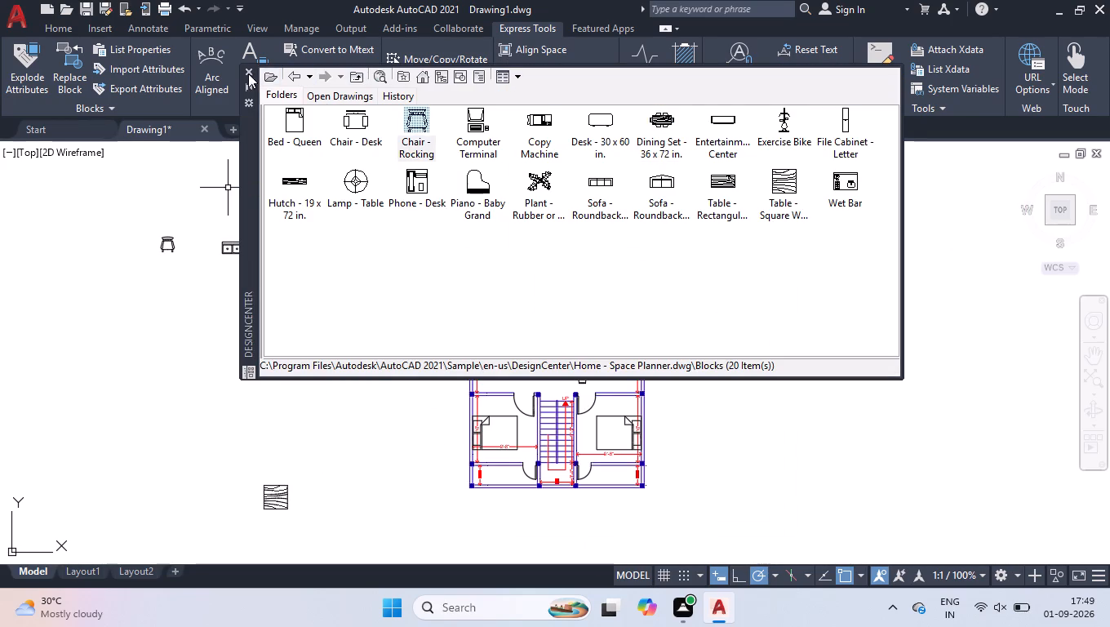
{"action": "left_click", "coordinate": [247, 73]}
Rotate the rocking chair 180° about a point just below it.
{"action": "left_click_drag", "start_coordinate": [188, 197], "coordinate": [183, 220]}
{"action": "left_click", "coordinate": [138, 293]}
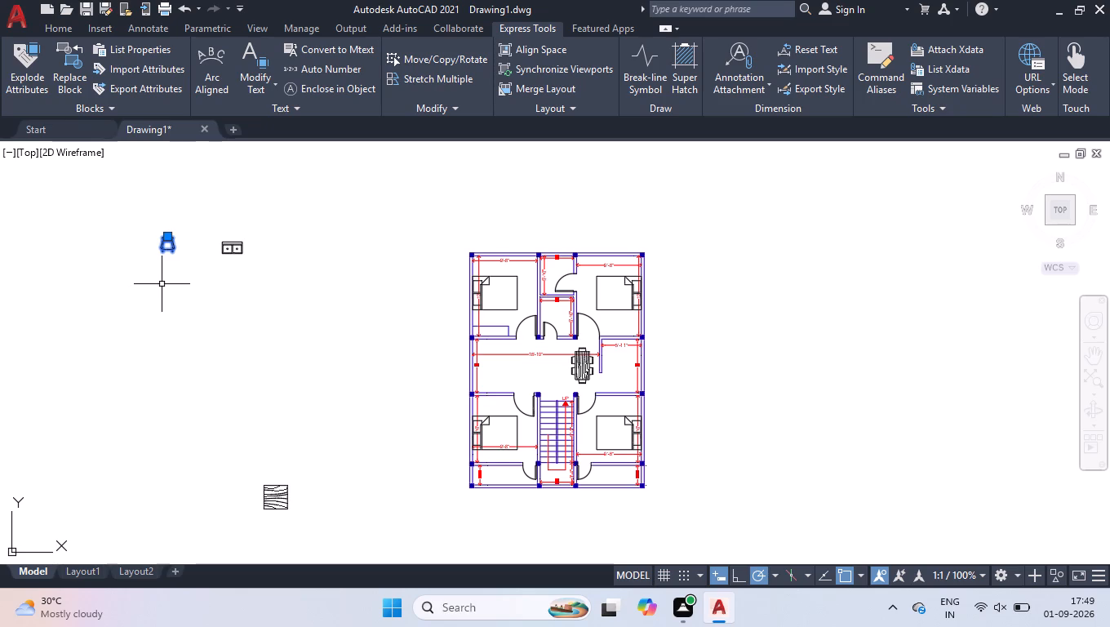
{"action": "type", "text": "RO"}
{"action": "key", "text": "Return"}
{"action": "left_click", "coordinate": [162, 283]}
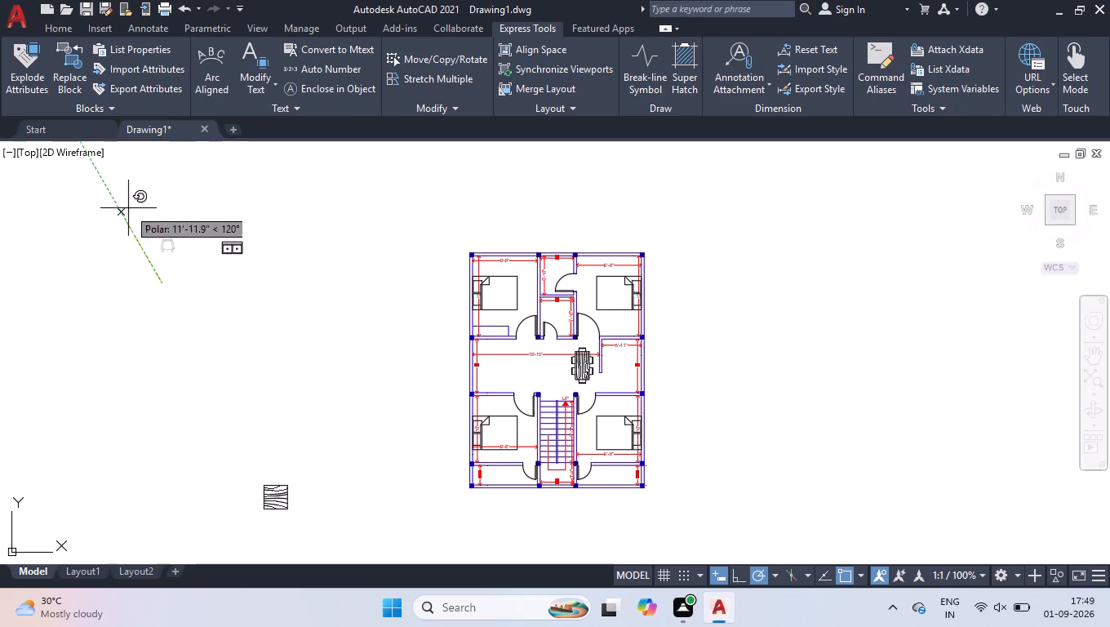
{"action": "left_click", "coordinate": [78, 287]}
Pick up the rocking chair by its grip, carry it toward the 18'-10" hall, and switch the grip editing to Rotate.
{"action": "left_click", "coordinate": [155, 324]}
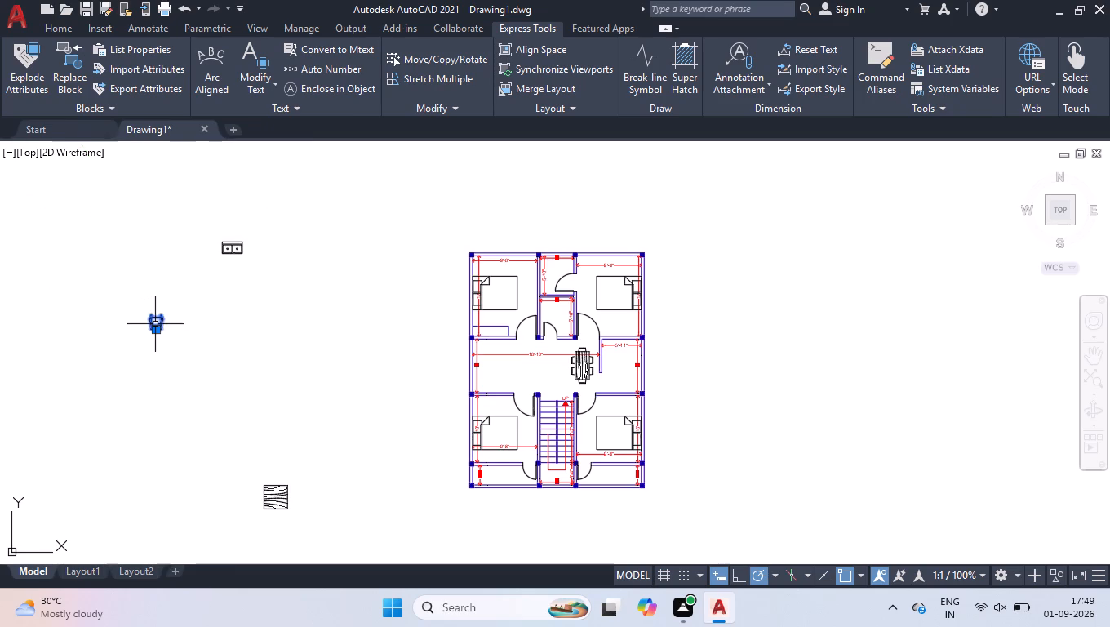
{"action": "scroll", "coordinate": [164, 308], "scroll_direction": "up", "scroll_amount": 2}
{"action": "left_click", "coordinate": [145, 361]}
{"action": "scroll", "coordinate": [281, 371], "scroll_direction": "down", "scroll_amount": 2}
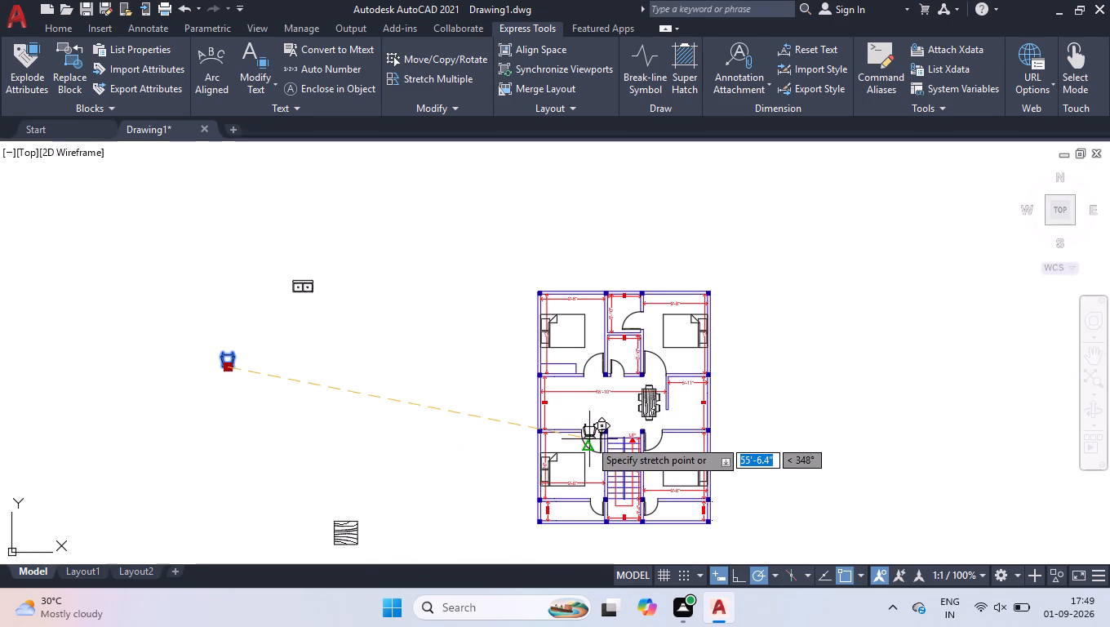
{"action": "scroll", "coordinate": [506, 321], "scroll_direction": "down", "scroll_amount": 6}
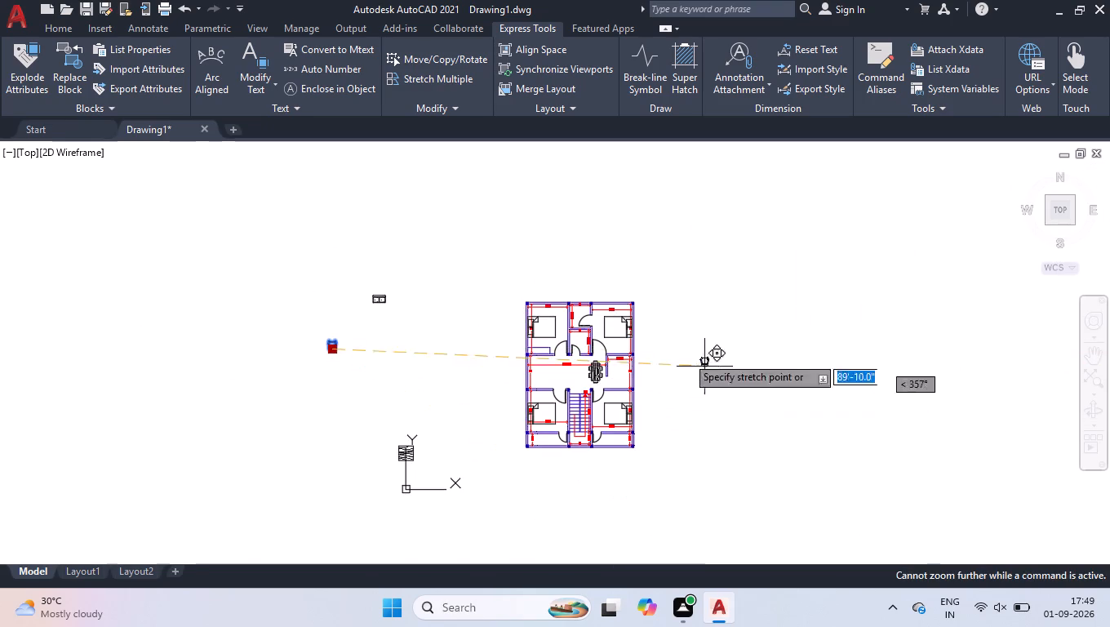
{"action": "scroll", "coordinate": [634, 365], "scroll_direction": "down", "scroll_amount": 2}
{"action": "scroll", "coordinate": [553, 371], "scroll_direction": "up", "scroll_amount": 3}
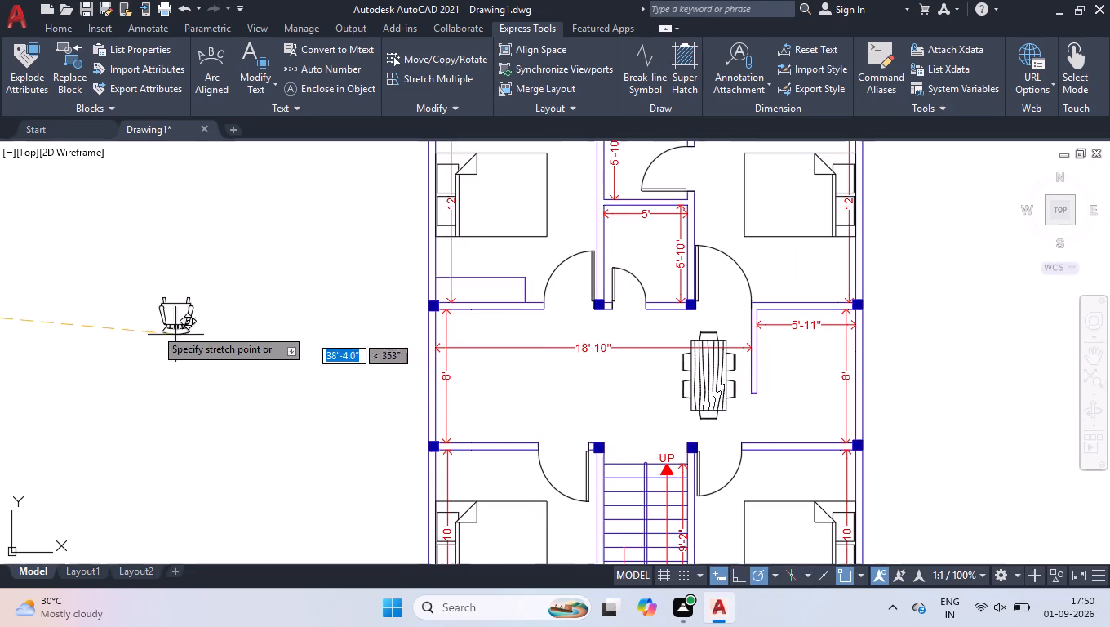
{"action": "key", "text": "Return"}
{"action": "key", "text": "Return"}
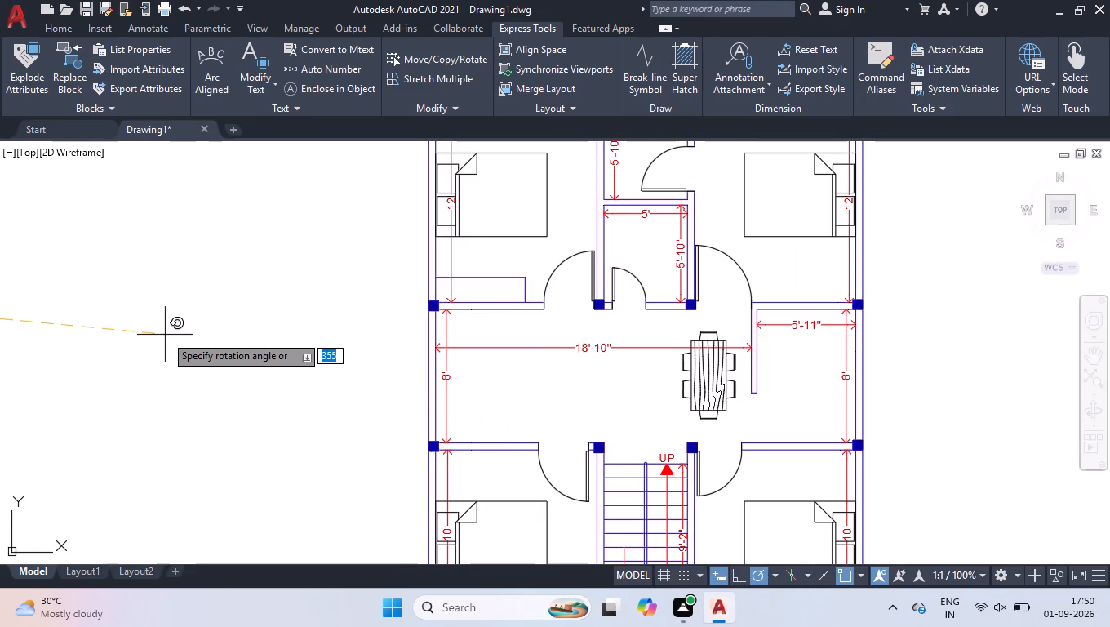
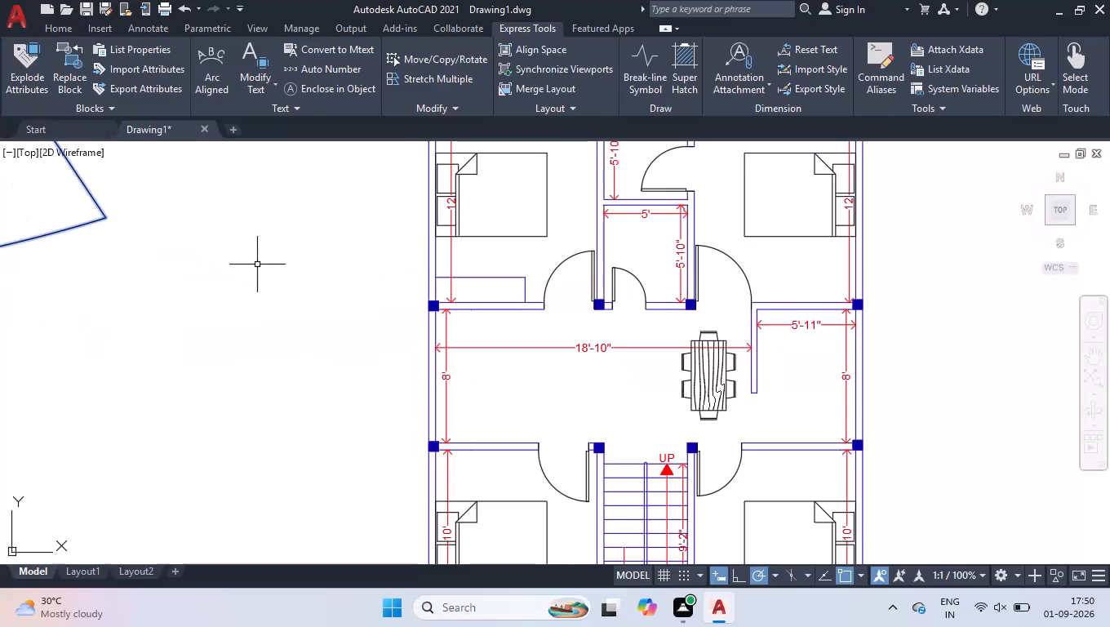
Undo back through the rocking chair's move, rotation and insertion and the deletion of both sofas.
{"action": "key", "text": "u"}
{"action": "key", "text": "Return"}
{"action": "key", "text": "u"}
{"action": "key", "text": "Return"}
{"action": "key", "text": "u"}
{"action": "key", "text": "Return"}
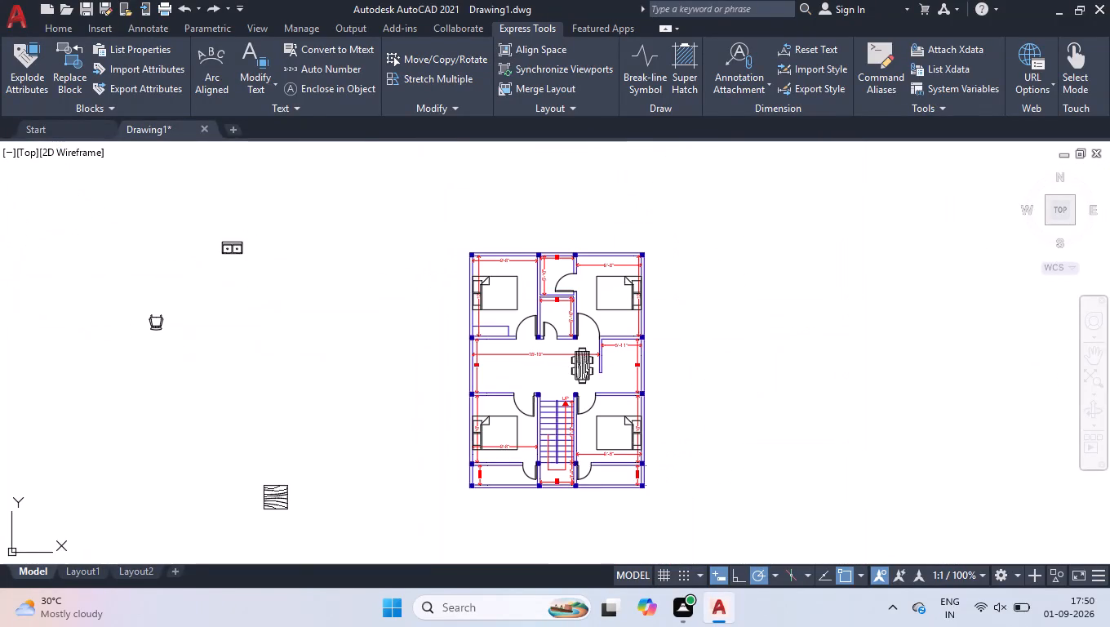
{"action": "key", "text": "u"}
{"action": "key", "text": "Return"}
{"action": "key", "text": "u"}
{"action": "key", "text": "Return"}
{"action": "key", "text": "u"}
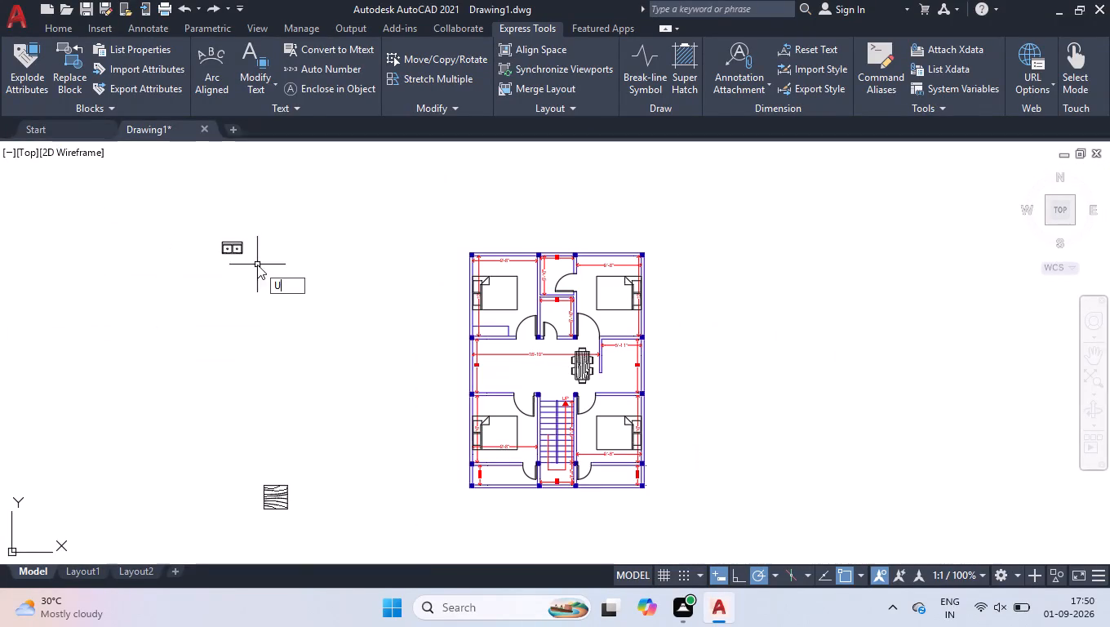
{"action": "key", "text": "Return"}
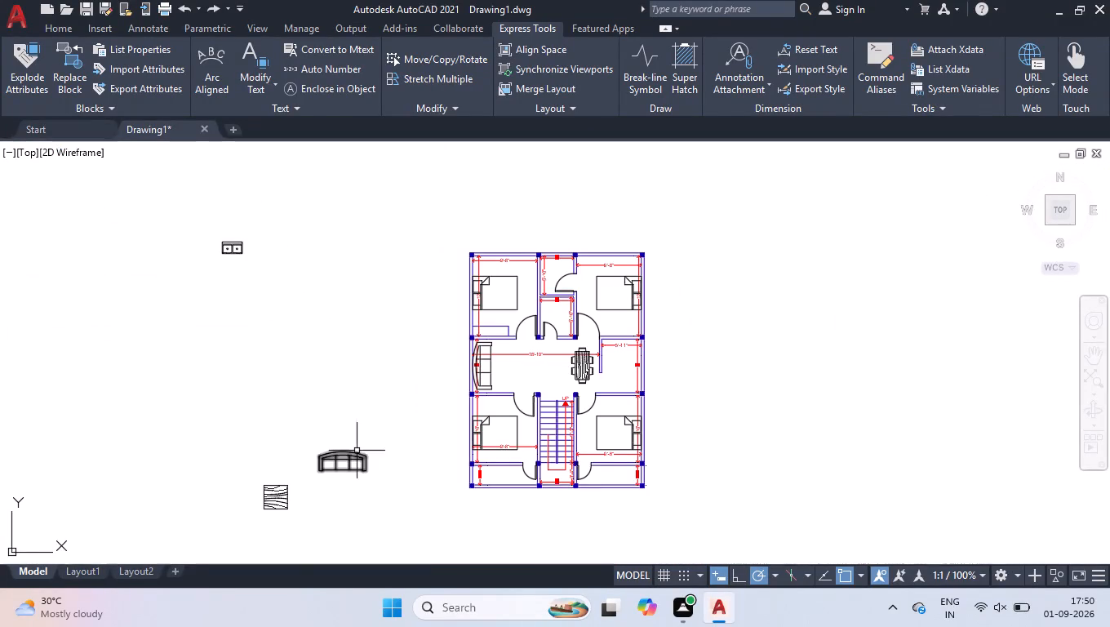
Delete the loose sofa outside the plan, above the wooden table, keeping the one in the hall.
{"action": "left_click", "coordinate": [357, 451]}
{"action": "left_click", "coordinate": [318, 495]}
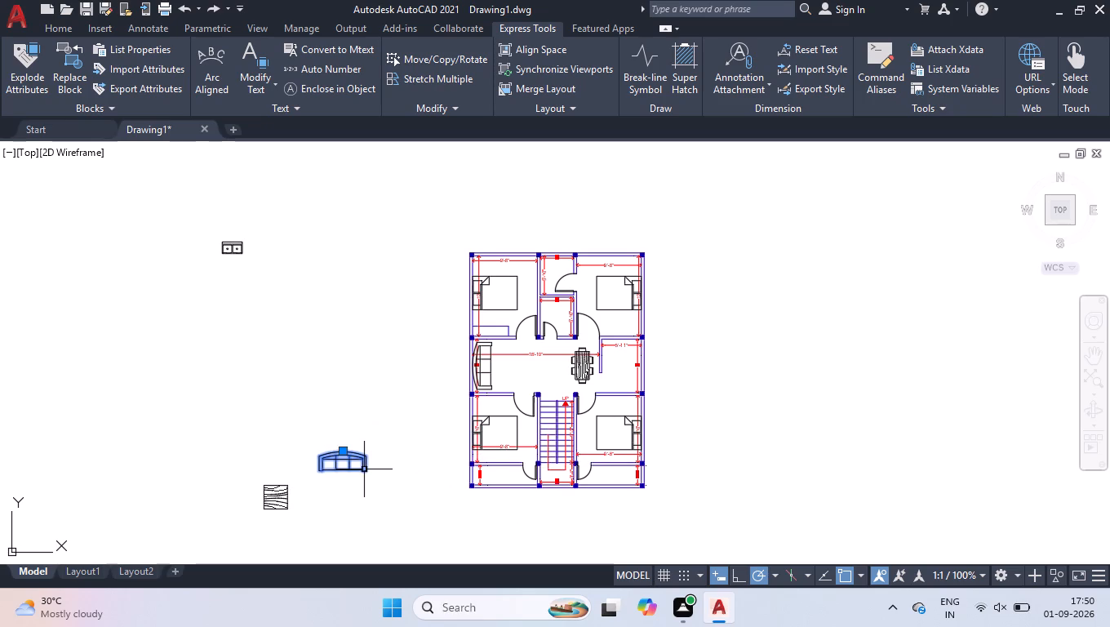
{"action": "key", "text": "Delete"}
Insert the Chair - Rocking block from DesignCenter's Home - Space Planner blocks, left of the floor plan, and close DesignCenter.
{"action": "key", "text": "ctrl+2"}
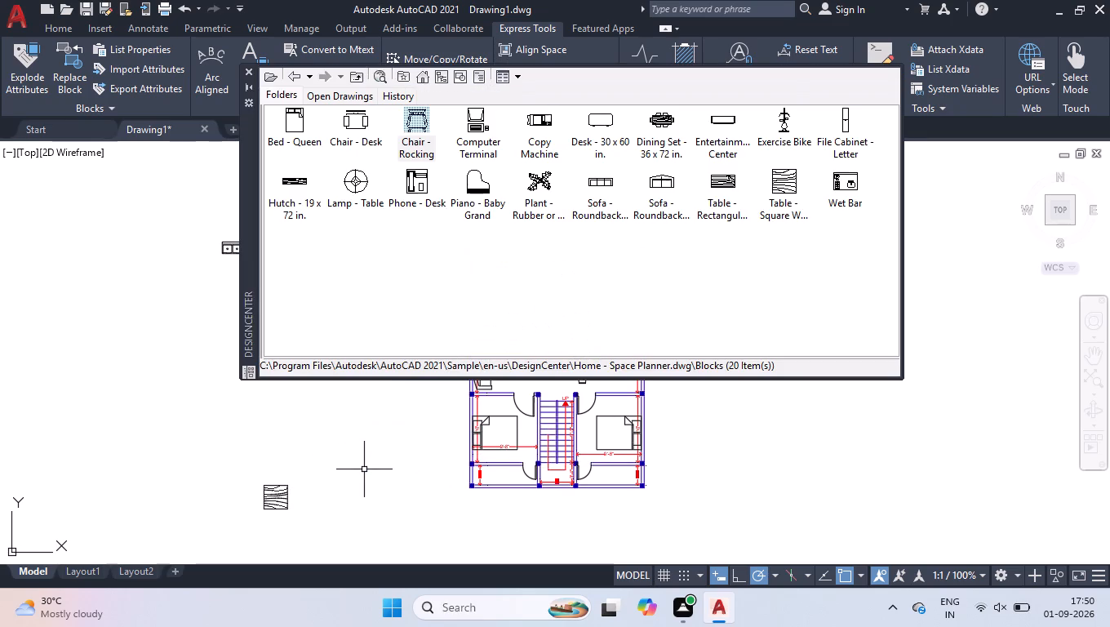
{"action": "left_click_drag", "start_coordinate": [416, 120], "coordinate": [188, 376]}
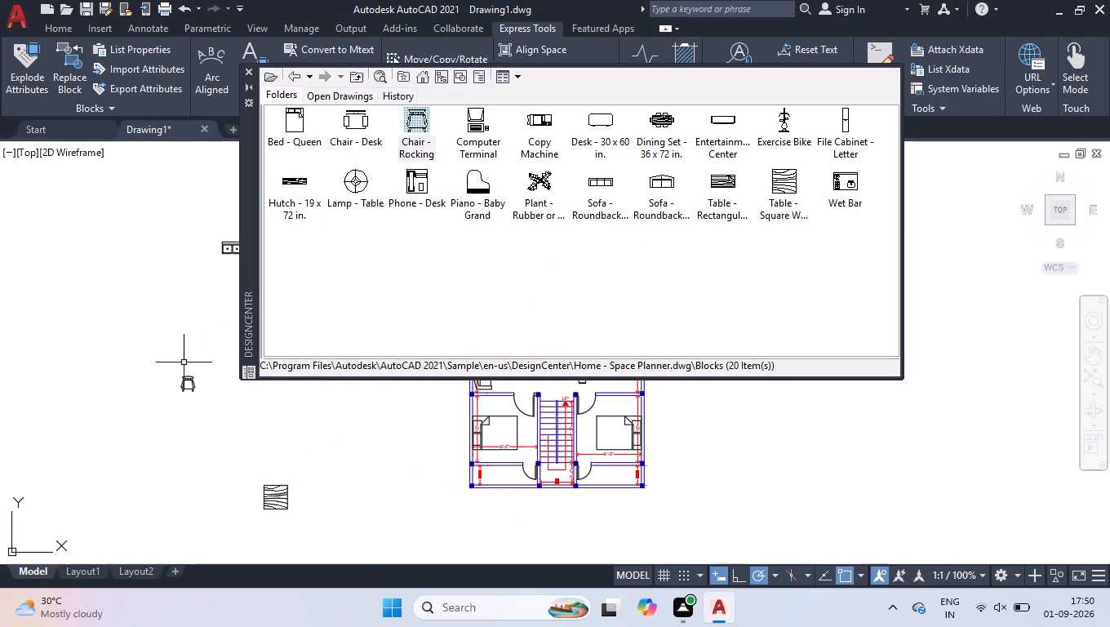
{"action": "left_click", "coordinate": [248, 65]}
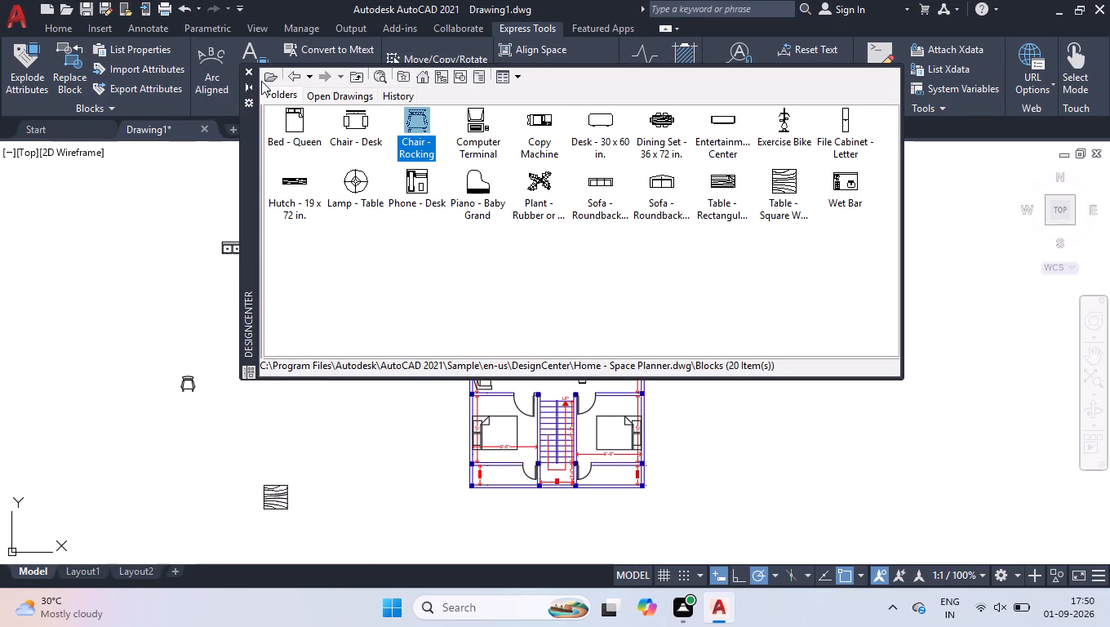
{"action": "left_click", "coordinate": [248, 69]}
Rotate the rocking chair 180° about the midpoint of its backrest edge.
{"action": "scroll", "coordinate": [258, 322], "scroll_direction": "up", "scroll_amount": 2}
{"action": "scroll", "coordinate": [277, 318], "scroll_direction": "down", "scroll_amount": 1}
{"action": "left_click", "coordinate": [222, 398]}
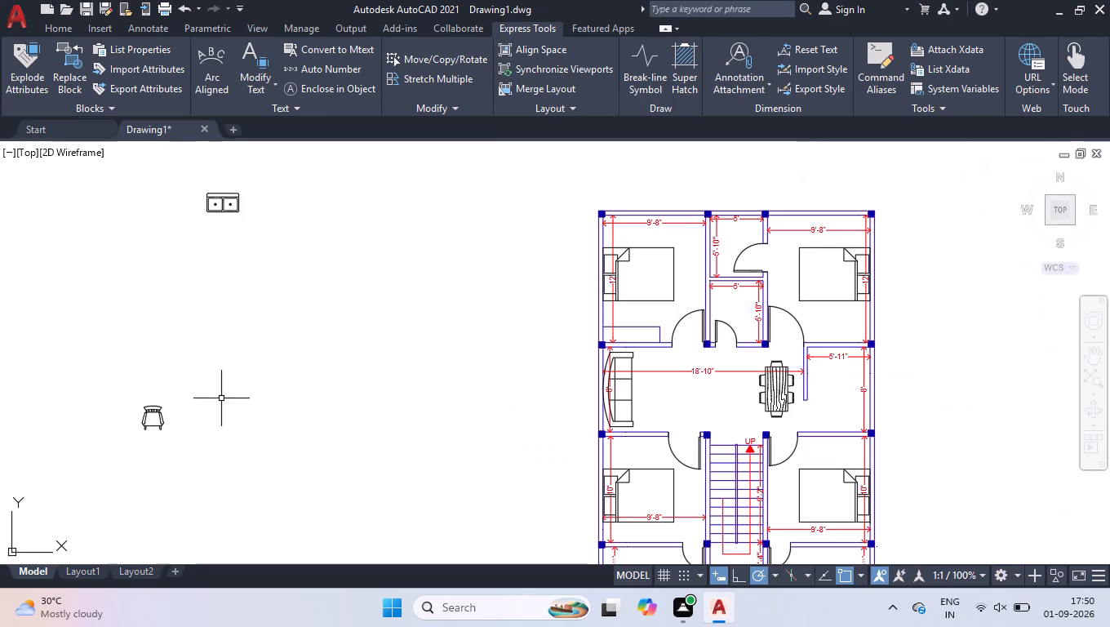
{"action": "left_click", "coordinate": [134, 457]}
{"action": "type", "text": "RO"}
{"action": "key", "text": "Return"}
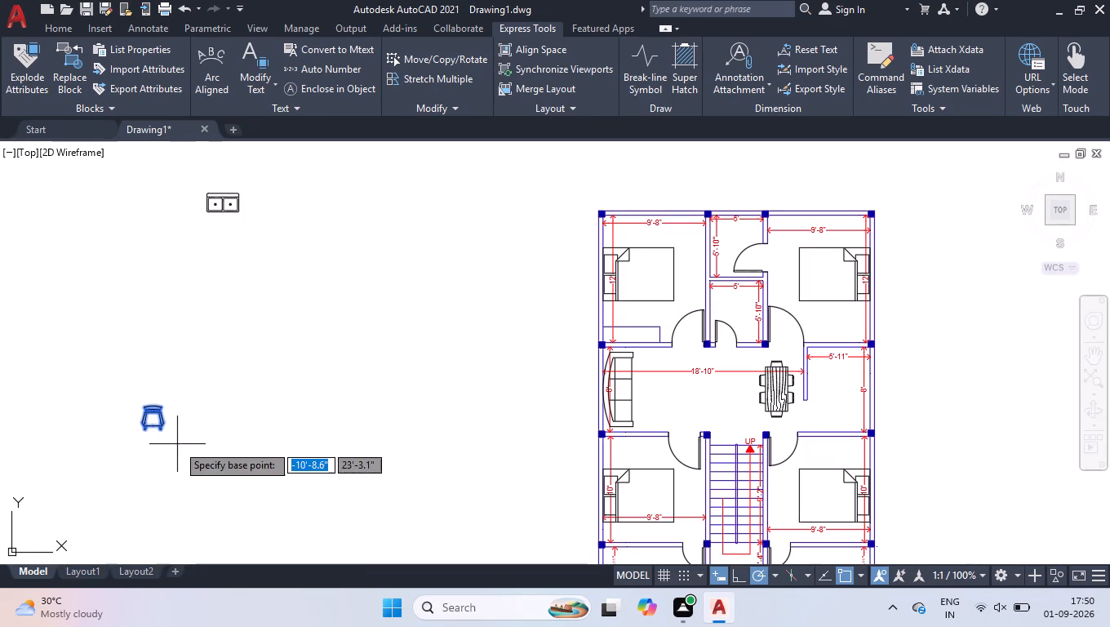
{"action": "left_click", "coordinate": [155, 401]}
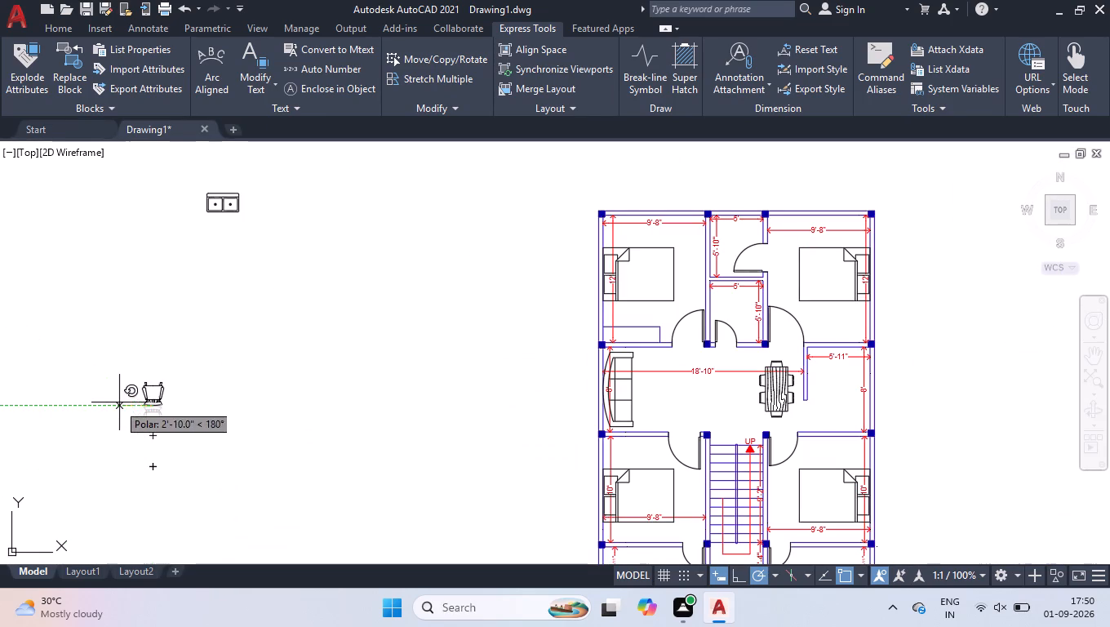
{"action": "left_click", "coordinate": [114, 404]}
Move the rocking chair into the 18'-10" hall, its backrest on the lower wall's inner face between the sofa and the door.
{"action": "left_click_drag", "start_coordinate": [153, 393], "coordinate": [144, 414]}
{"action": "left_click", "coordinate": [143, 416]}
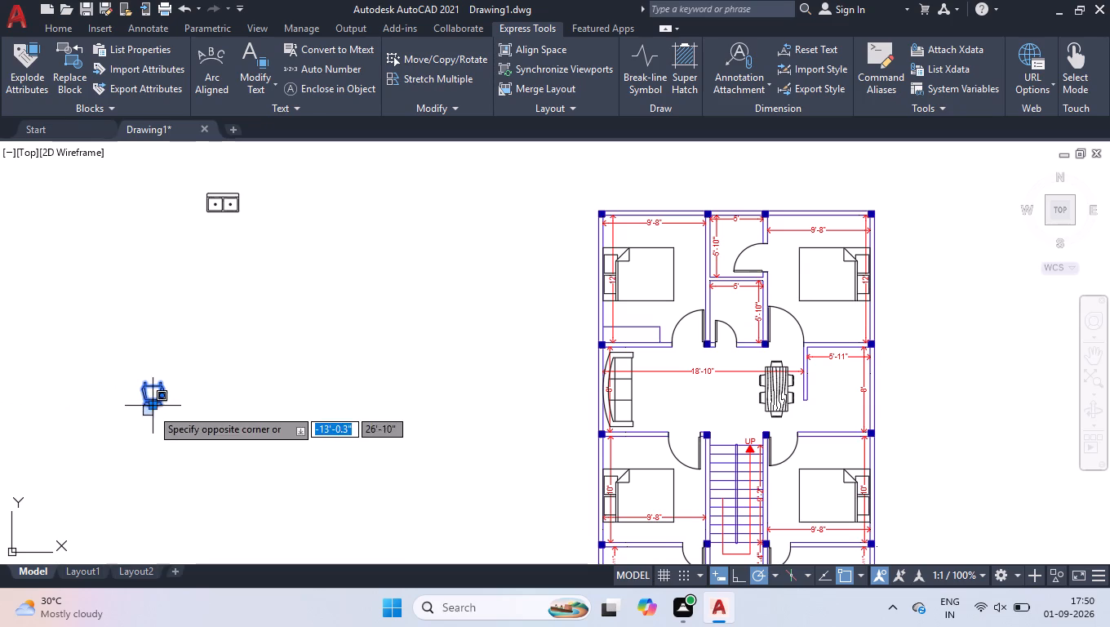
{"action": "left_click", "coordinate": [119, 434]}
{"action": "left_click", "coordinate": [153, 404]}
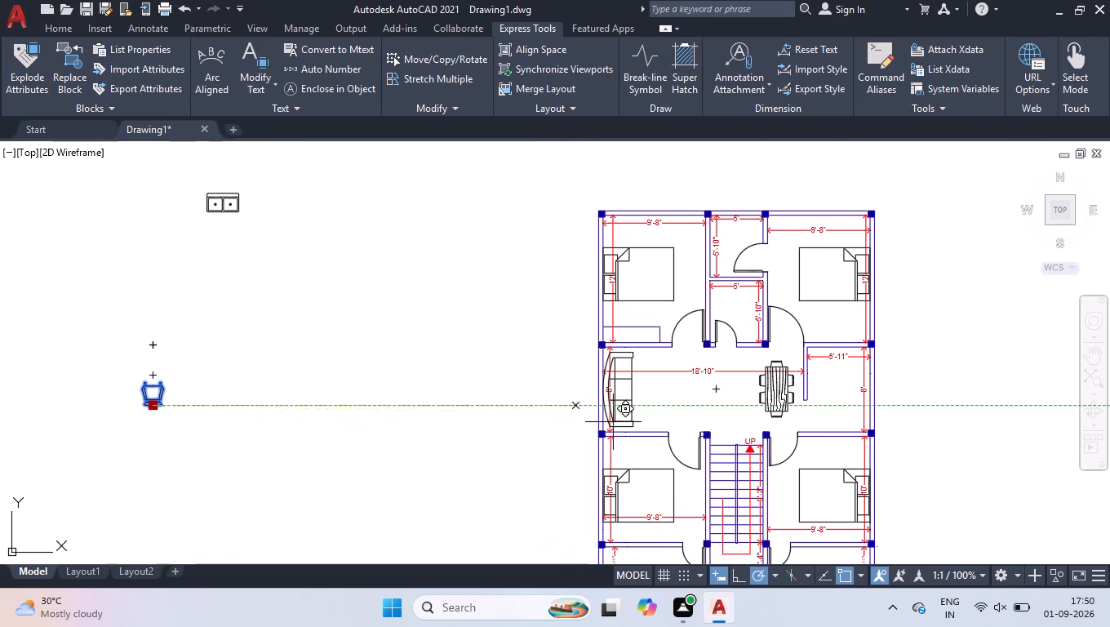
{"action": "scroll", "coordinate": [627, 419], "scroll_direction": "up", "scroll_amount": 2}
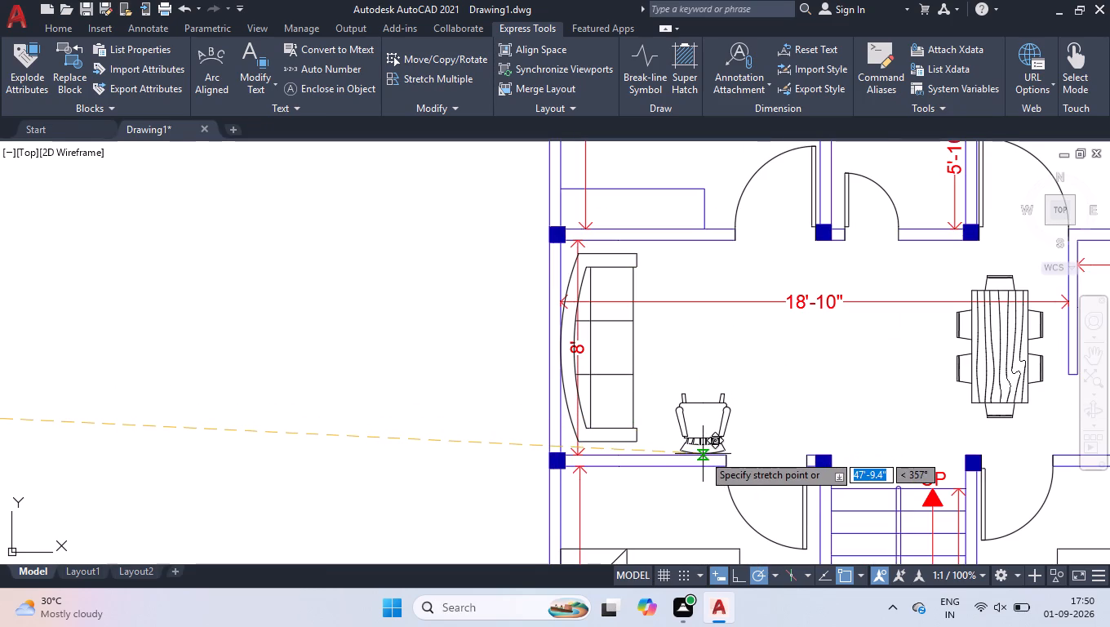
{"action": "left_click", "coordinate": [702, 454]}
Scale the rocking chair down slightly about the backrest point touching the hall's lower wall.
{"action": "scroll", "coordinate": [713, 444], "scroll_direction": "up", "scroll_amount": 2}
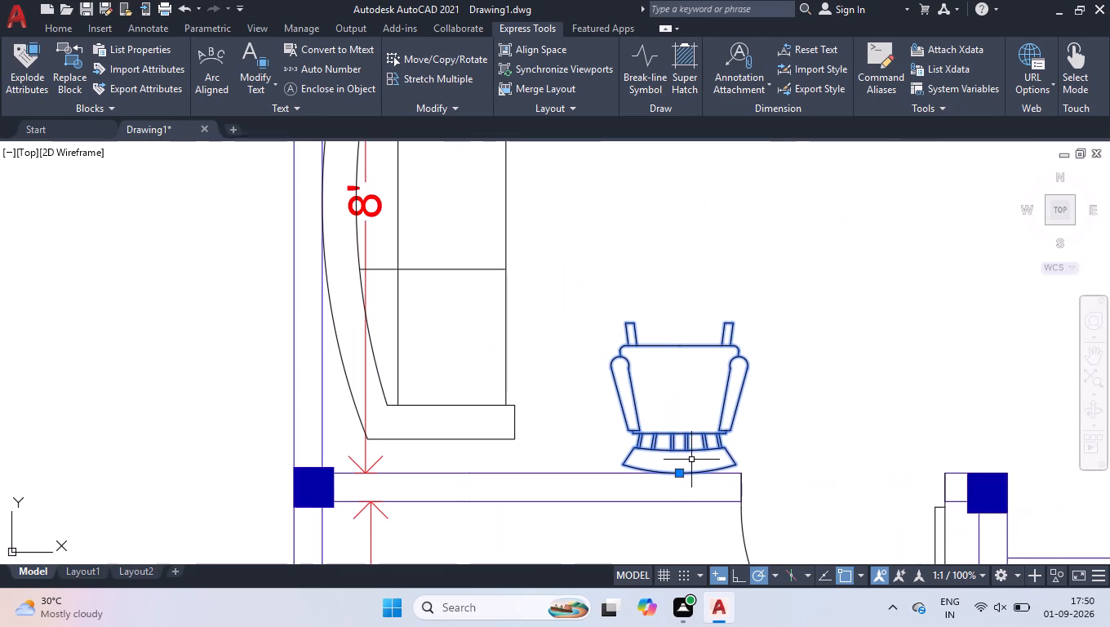
{"action": "type", "text": "SCAL"}
{"action": "key", "text": "Return"}
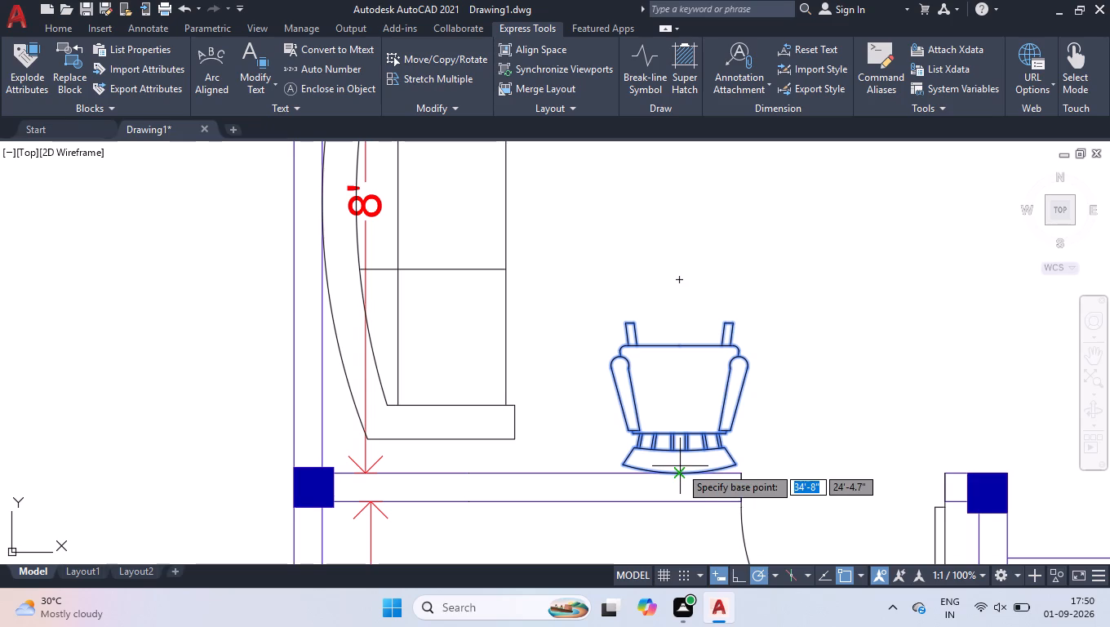
{"action": "left_click", "coordinate": [681, 474]}
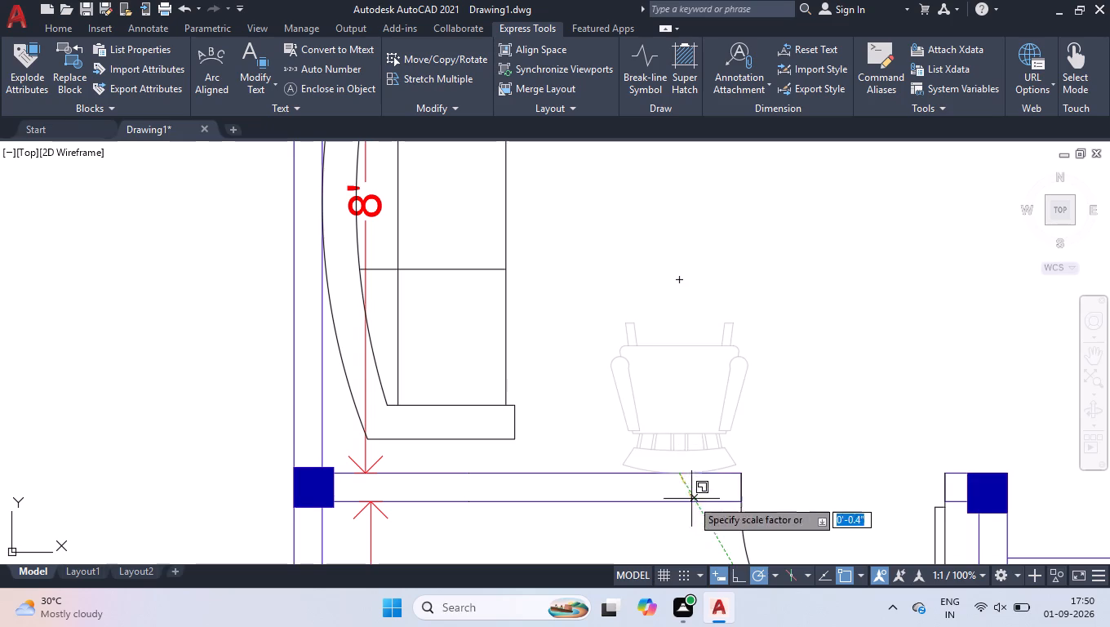
{"action": "scroll", "coordinate": [685, 451], "scroll_direction": "down", "scroll_amount": 1}
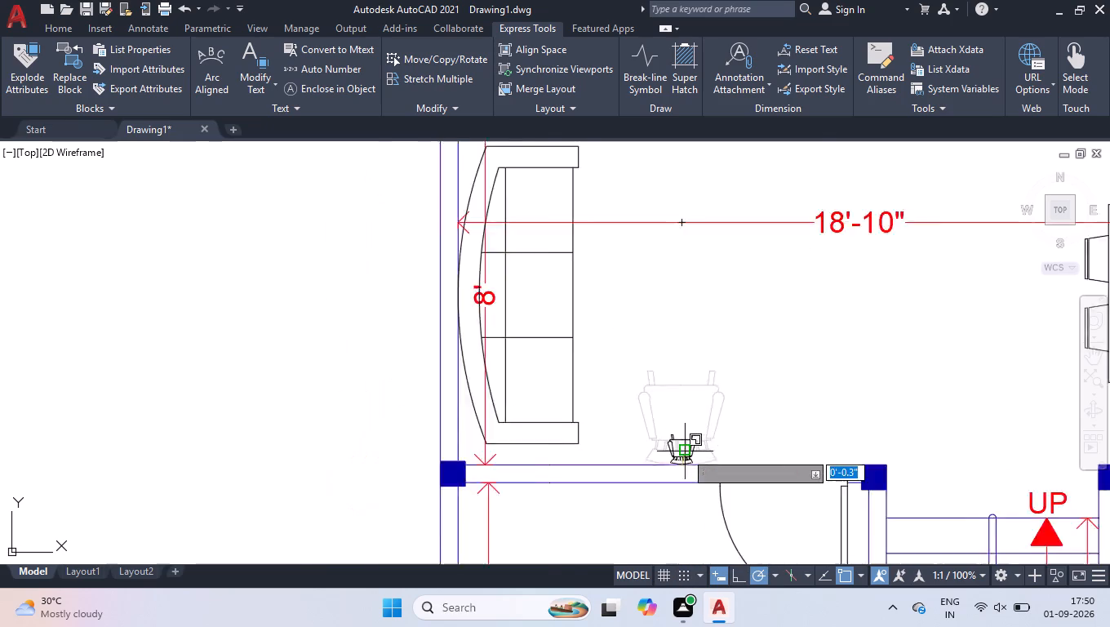
{"action": "scroll", "coordinate": [685, 451], "scroll_direction": "down", "scroll_amount": 1}
{"action": "scroll", "coordinate": [695, 507], "scroll_direction": "up", "scroll_amount": 2}
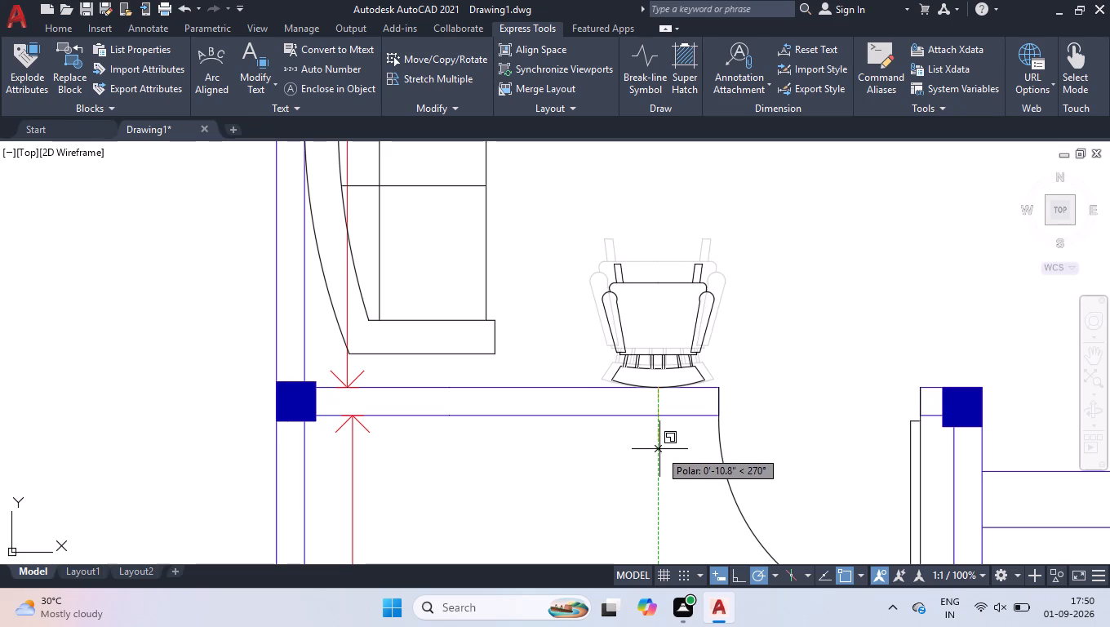
{"action": "left_click", "coordinate": [659, 453]}
Shift the scaled rocking chair along the hall's lower wall, closer to the sofa.
{"action": "left_click", "coordinate": [676, 332]}
{"action": "left_click", "coordinate": [639, 363]}
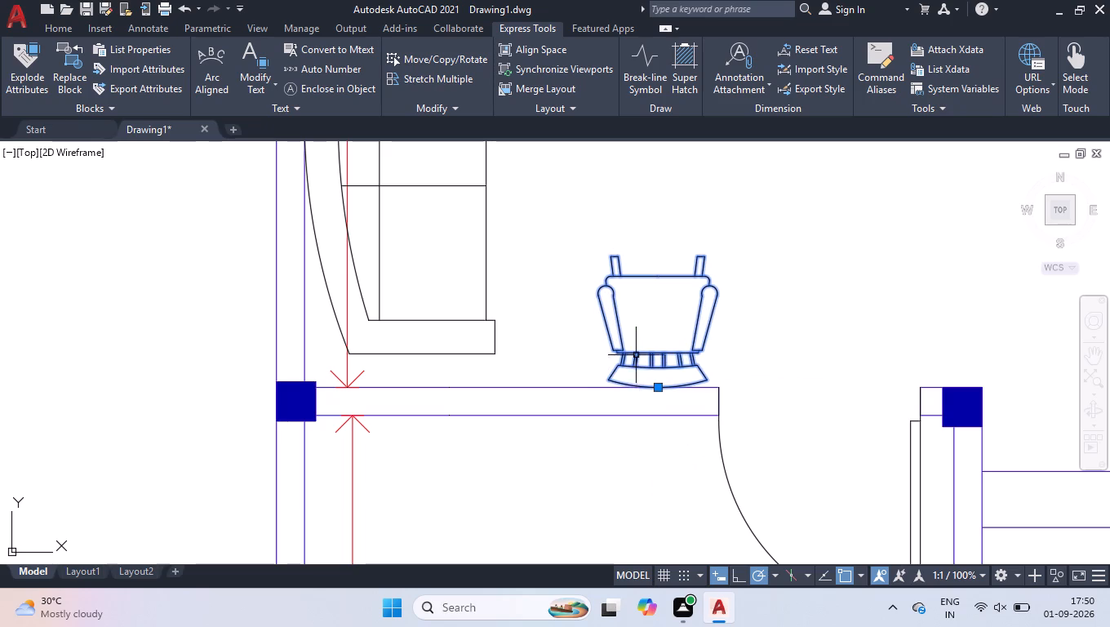
{"action": "left_click", "coordinate": [661, 388]}
{"action": "left_click", "coordinate": [619, 386]}
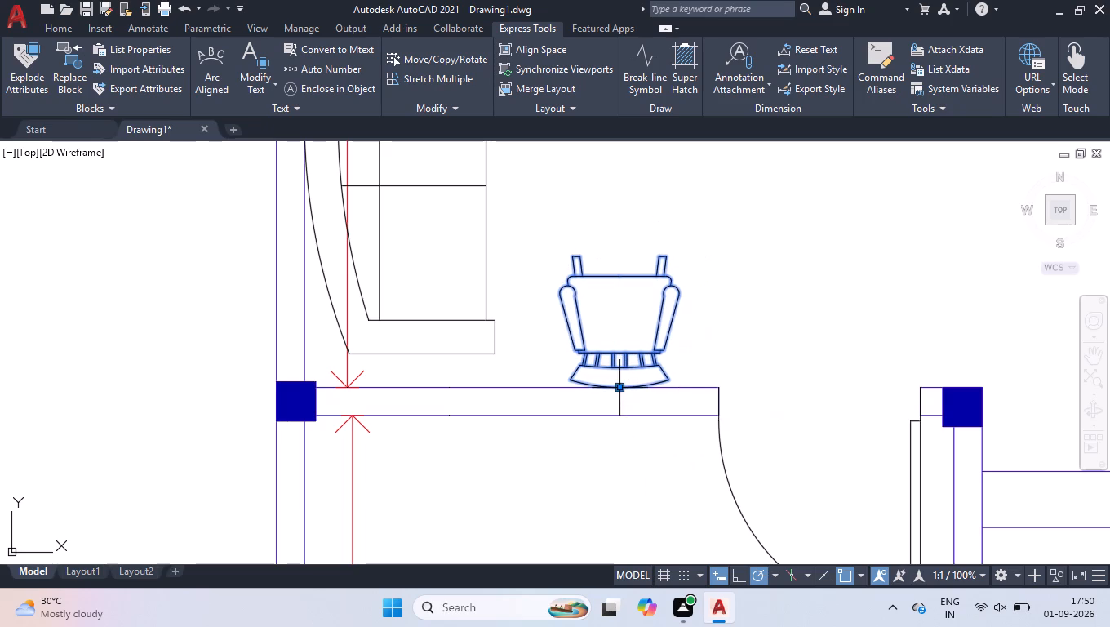
{"action": "left_click_drag", "start_coordinate": [711, 255], "coordinate": [705, 275], "text": "shift"}
{"action": "left_click", "coordinate": [604, 405], "text": "shift"}
Rotate the loose kitchen sink 270° about the midpoint of its back edge.
{"action": "scroll", "coordinate": [645, 395], "scroll_direction": "down", "scroll_amount": 3}
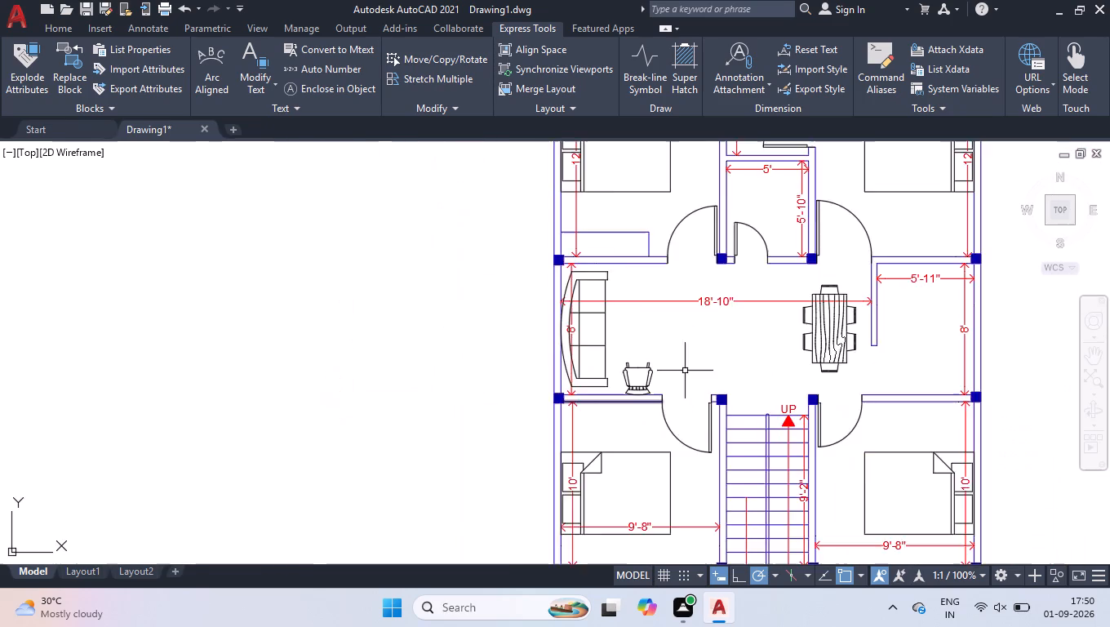
{"action": "scroll", "coordinate": [702, 367], "scroll_direction": "down", "scroll_amount": 3}
{"action": "scroll", "coordinate": [691, 407], "scroll_direction": "up", "scroll_amount": 2}
{"action": "scroll", "coordinate": [557, 418], "scroll_direction": "down", "scroll_amount": 1}
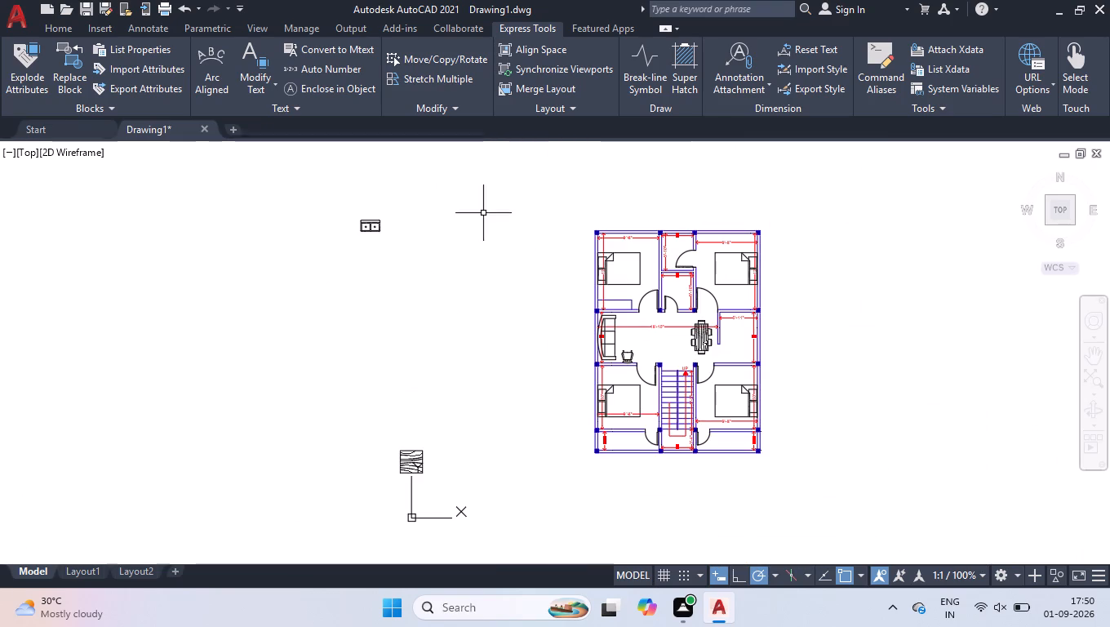
{"action": "left_click", "coordinate": [420, 195]}
{"action": "left_click", "coordinate": [338, 280]}
{"action": "type", "text": "RO"}
{"action": "key", "text": "Return"}
{"action": "scroll", "coordinate": [356, 185], "scroll_direction": "up", "scroll_amount": 3}
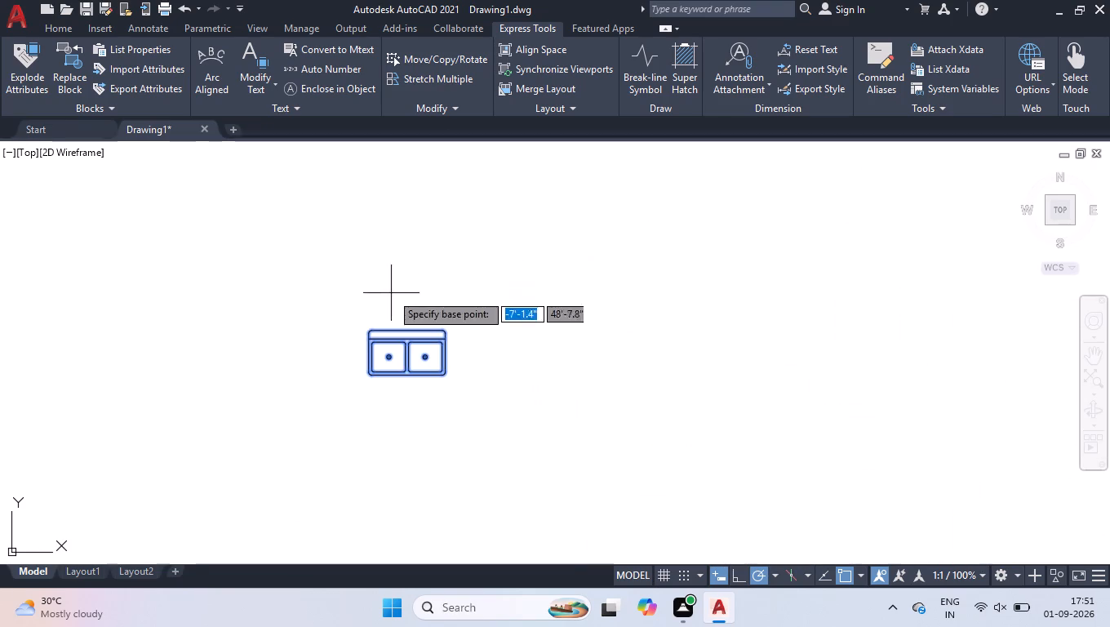
{"action": "left_click", "coordinate": [405, 327]}
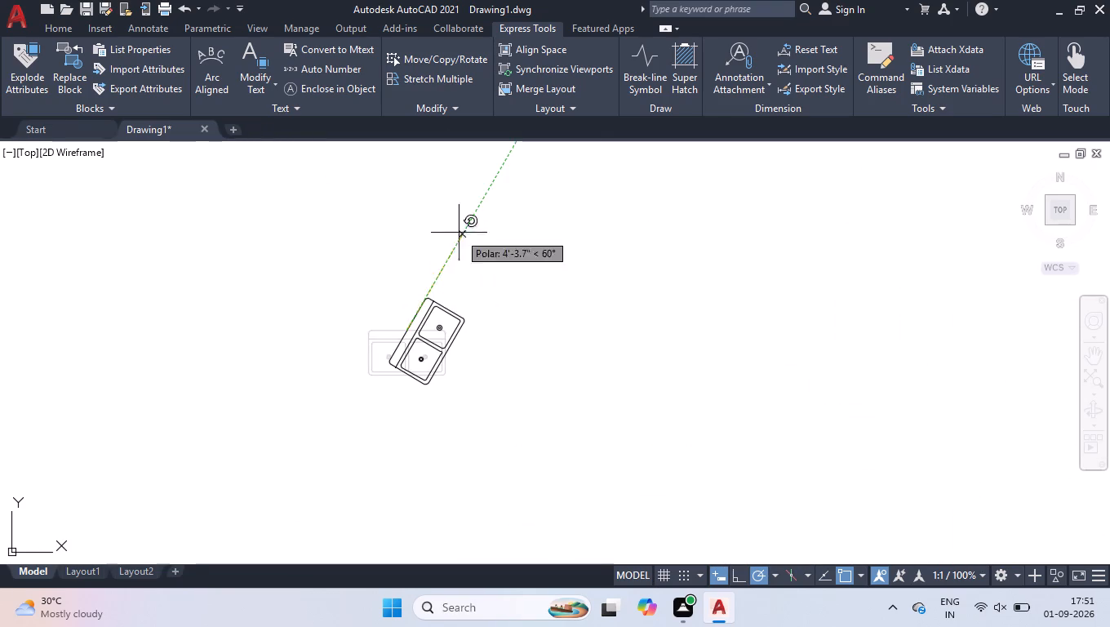
{"action": "left_click", "coordinate": [400, 472]}
Move the sink into the 5'-11" wide kitchen, its back edge on the inner face of the outer wall.
{"action": "left_click_drag", "start_coordinate": [446, 347], "coordinate": [438, 354]}
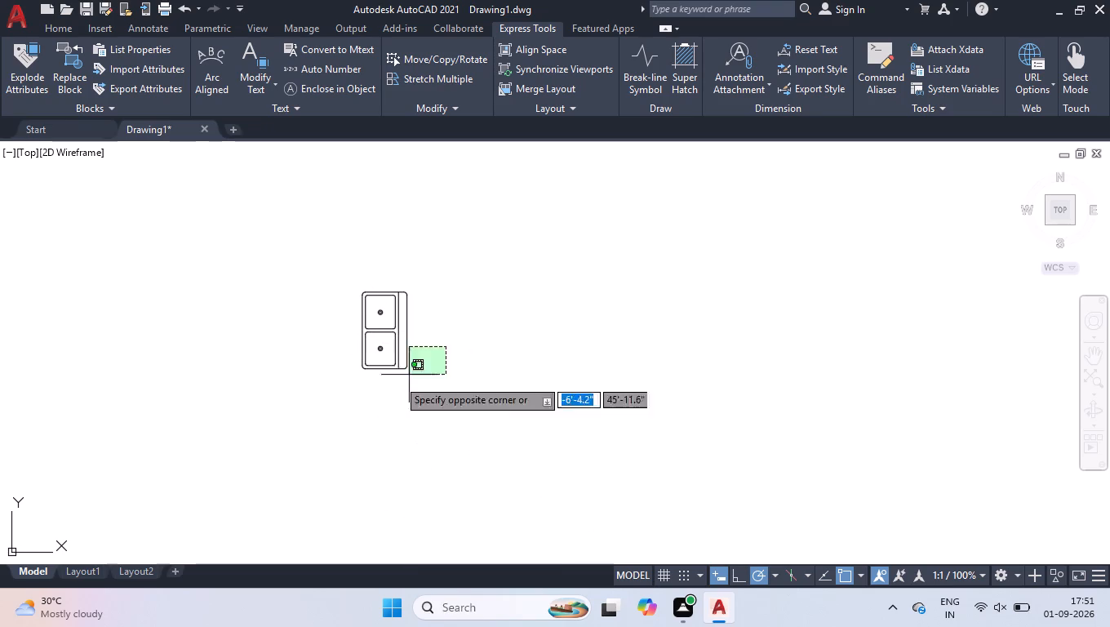
{"action": "left_click", "coordinate": [350, 392]}
{"action": "left_click", "coordinate": [405, 331]}
{"action": "scroll", "coordinate": [550, 325], "scroll_direction": "down", "scroll_amount": 4}
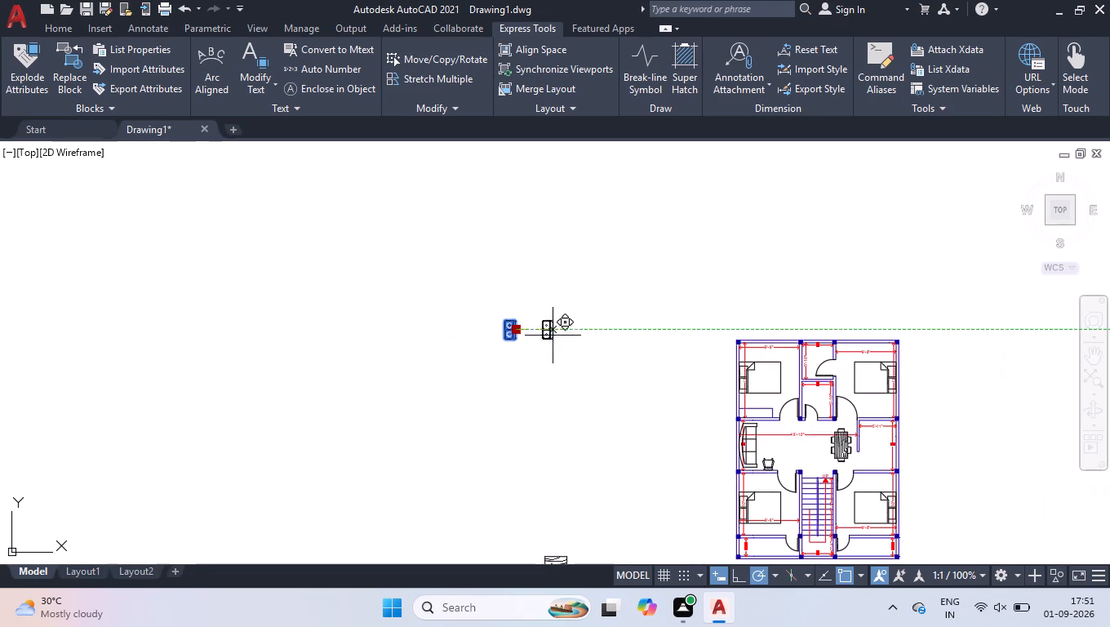
{"action": "scroll", "coordinate": [904, 450], "scroll_direction": "up", "scroll_amount": 3}
{"action": "scroll", "coordinate": [812, 416], "scroll_direction": "up", "scroll_amount": 3}
{"action": "scroll", "coordinate": [824, 409], "scroll_direction": "down", "scroll_amount": 2}
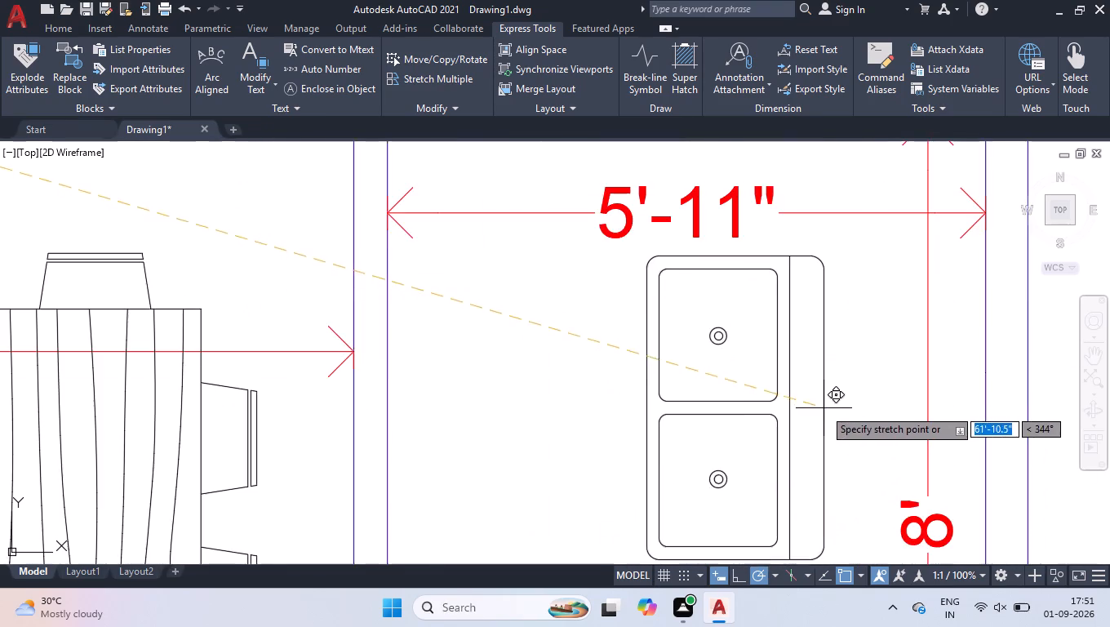
{"action": "scroll", "coordinate": [824, 409], "scroll_direction": "down", "scroll_amount": 1}
{"action": "scroll", "coordinate": [871, 389], "scroll_direction": "up", "scroll_amount": 2}
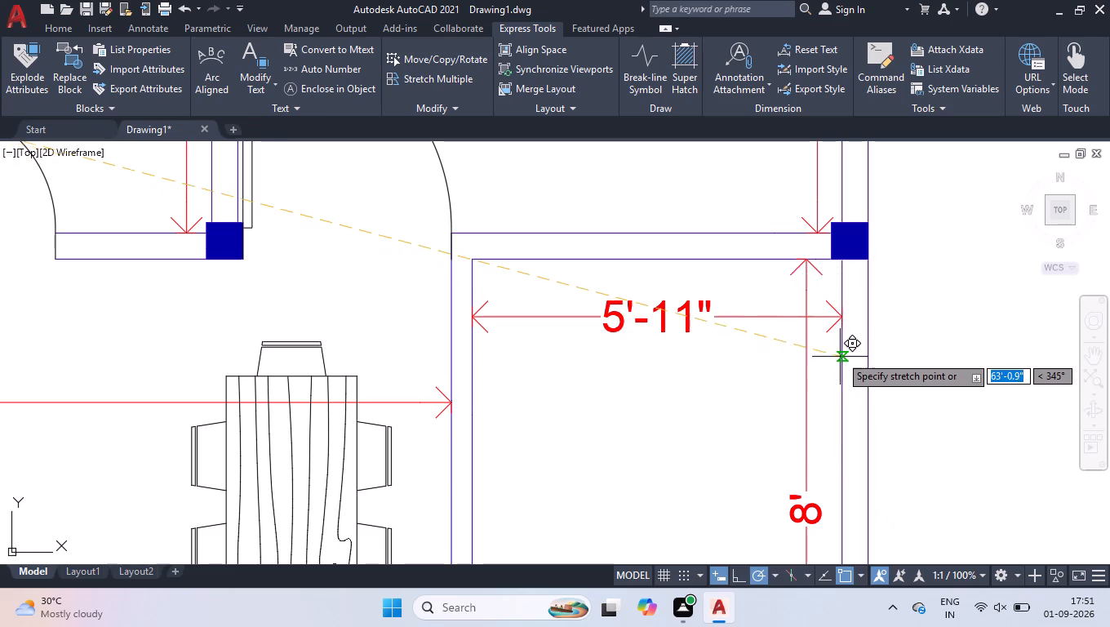
{"action": "left_click", "coordinate": [840, 358]}
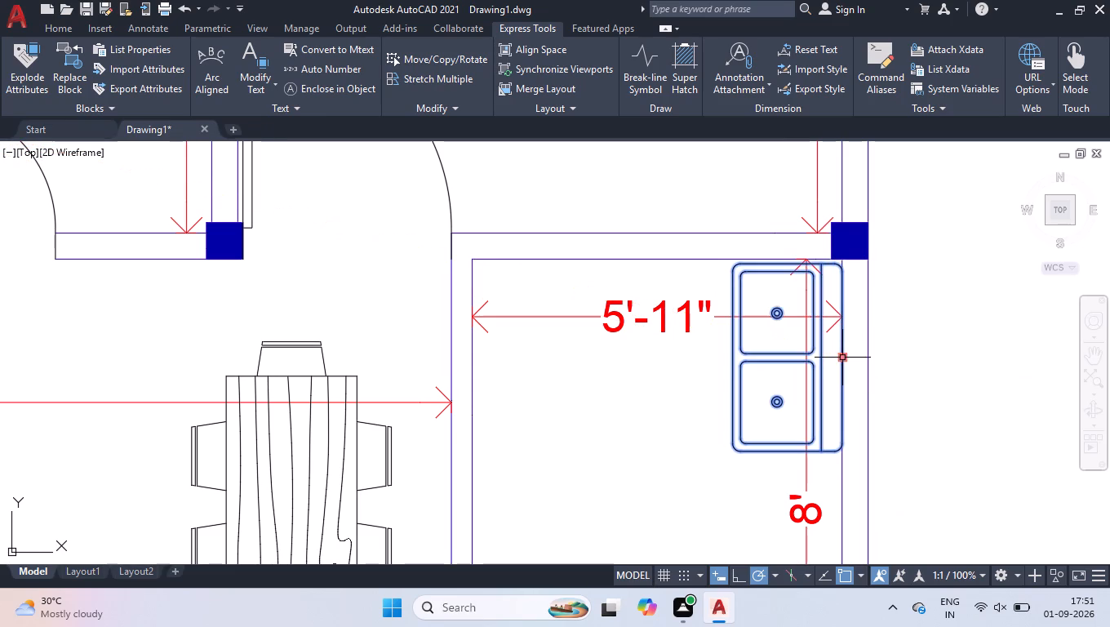
Move the sink straight up until its top edge is flush with the kitchen's upper wall.
{"action": "scroll", "coordinate": [840, 358], "scroll_direction": "up", "scroll_amount": 2}
{"action": "type", "text": "MO"}
{"action": "key", "text": "v"}
{"action": "key", "text": "Return"}
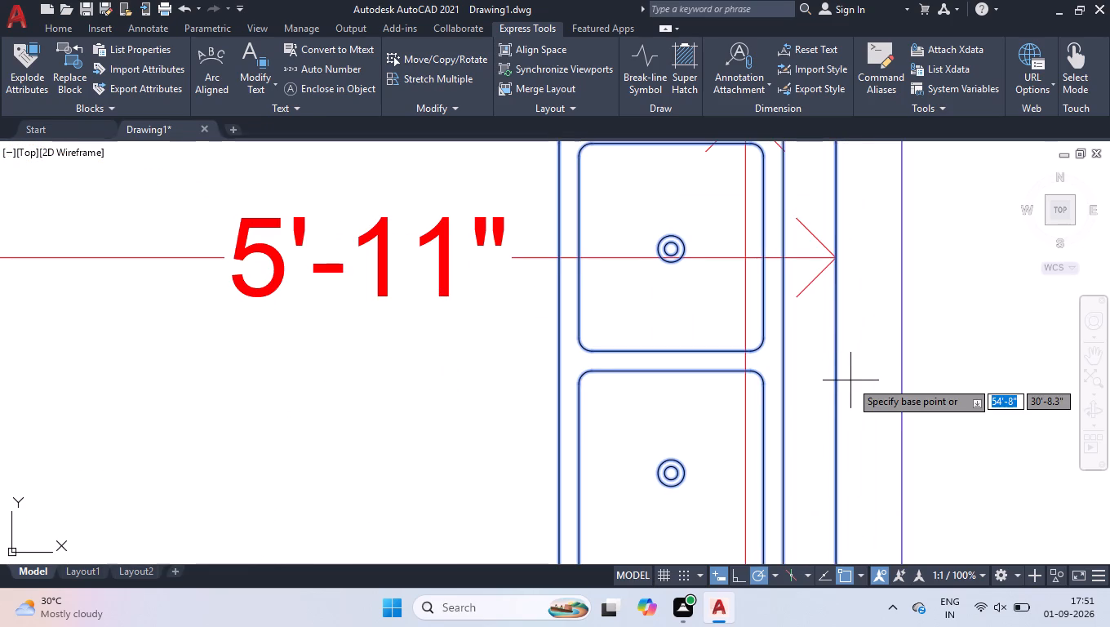
{"action": "scroll", "coordinate": [853, 389], "scroll_direction": "down", "scroll_amount": 2}
{"action": "scroll", "coordinate": [829, 260], "scroll_direction": "up", "scroll_amount": 3}
{"action": "scroll", "coordinate": [839, 344], "scroll_direction": "up", "scroll_amount": 3}
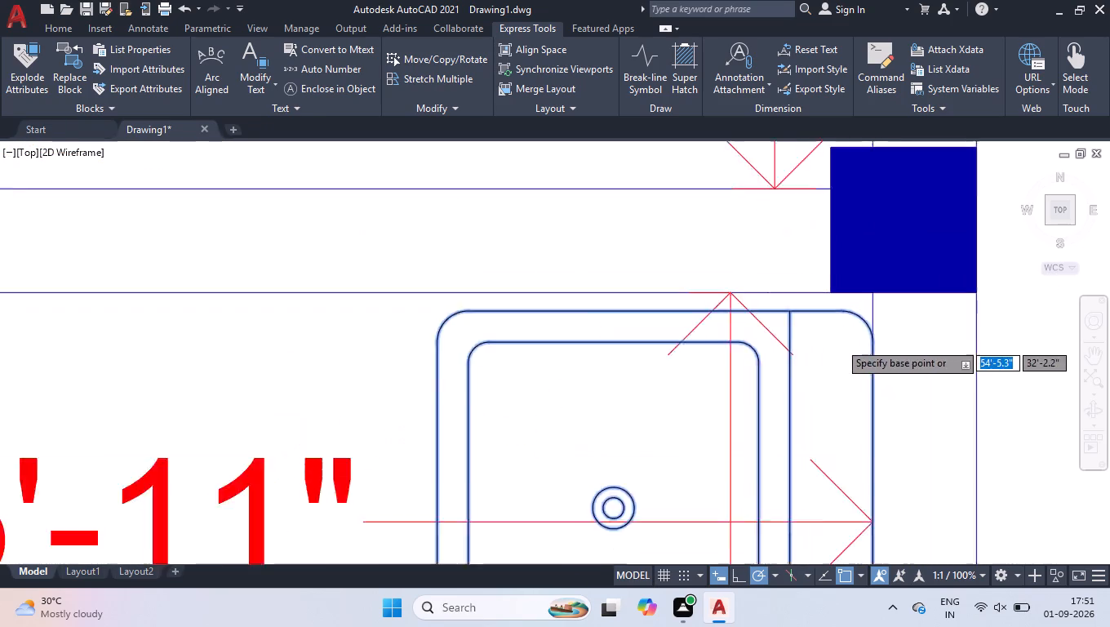
{"action": "left_click", "coordinate": [707, 268]}
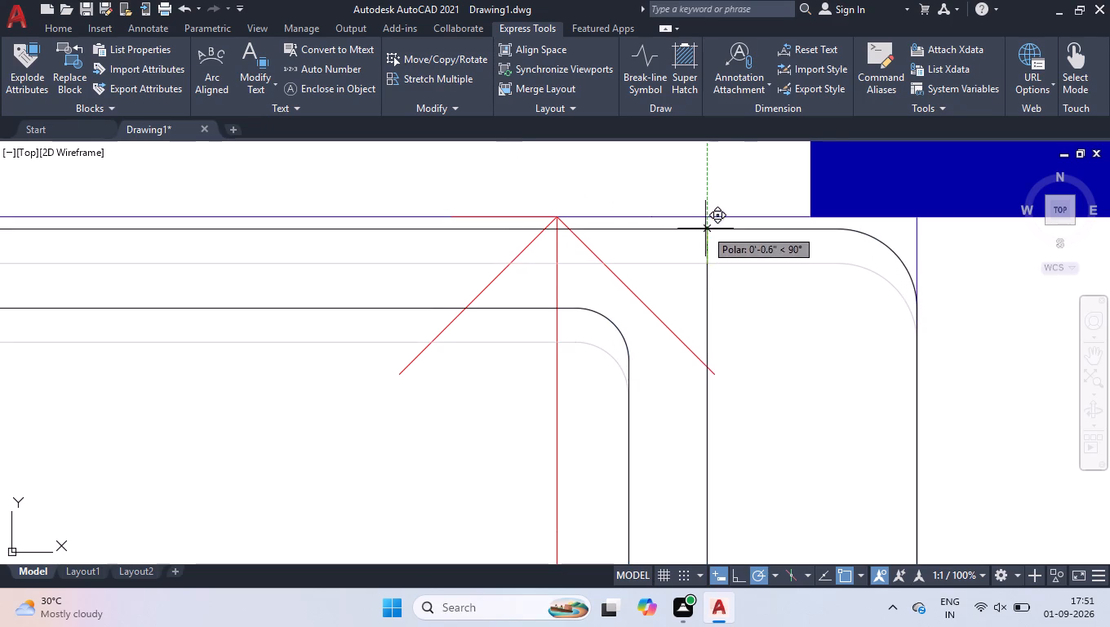
{"action": "left_click", "coordinate": [708, 218]}
Reposition the kitchen's vertical 8' dimension away from the sink, alongside the inner partition wall.
{"action": "scroll", "coordinate": [742, 273], "scroll_direction": "down", "scroll_amount": 4}
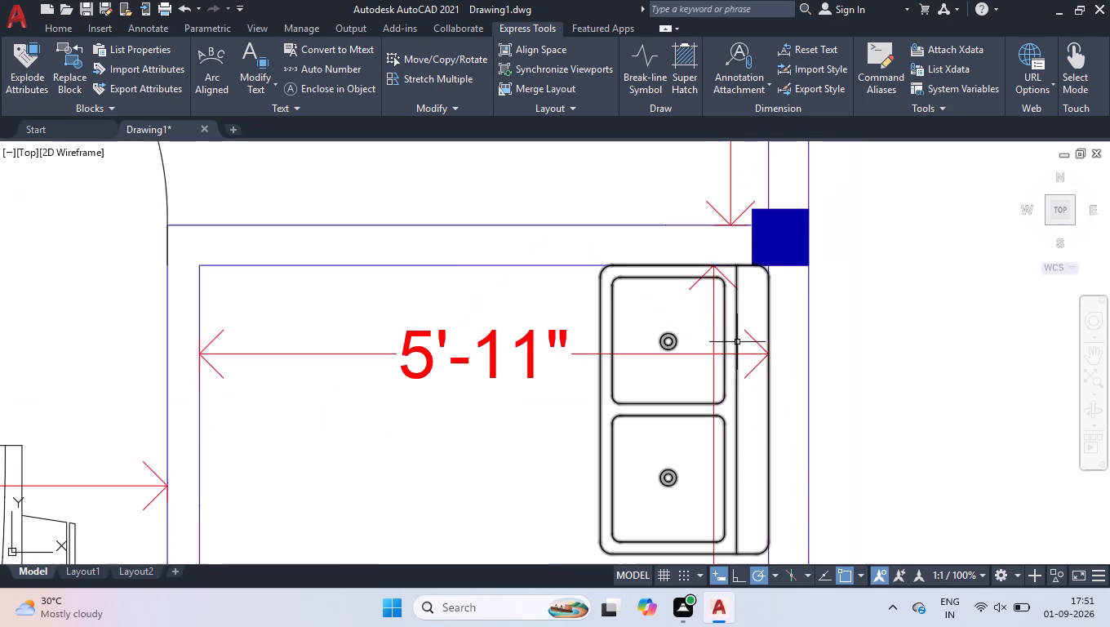
{"action": "scroll", "coordinate": [748, 314], "scroll_direction": "down", "scroll_amount": 3}
{"action": "left_click", "coordinate": [740, 402]}
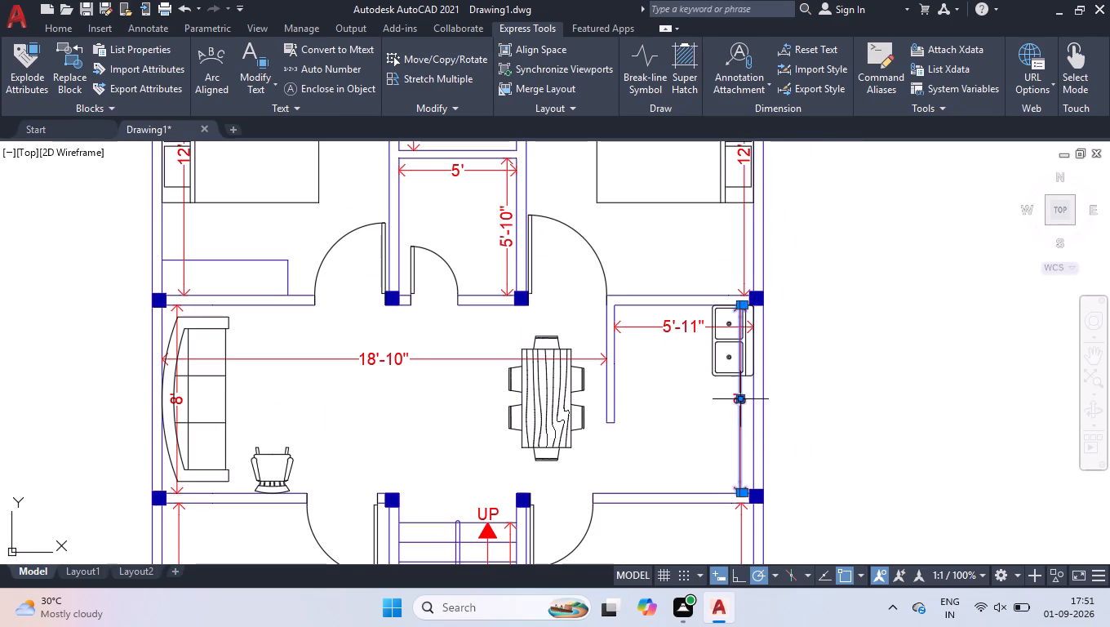
{"action": "left_click", "coordinate": [743, 399]}
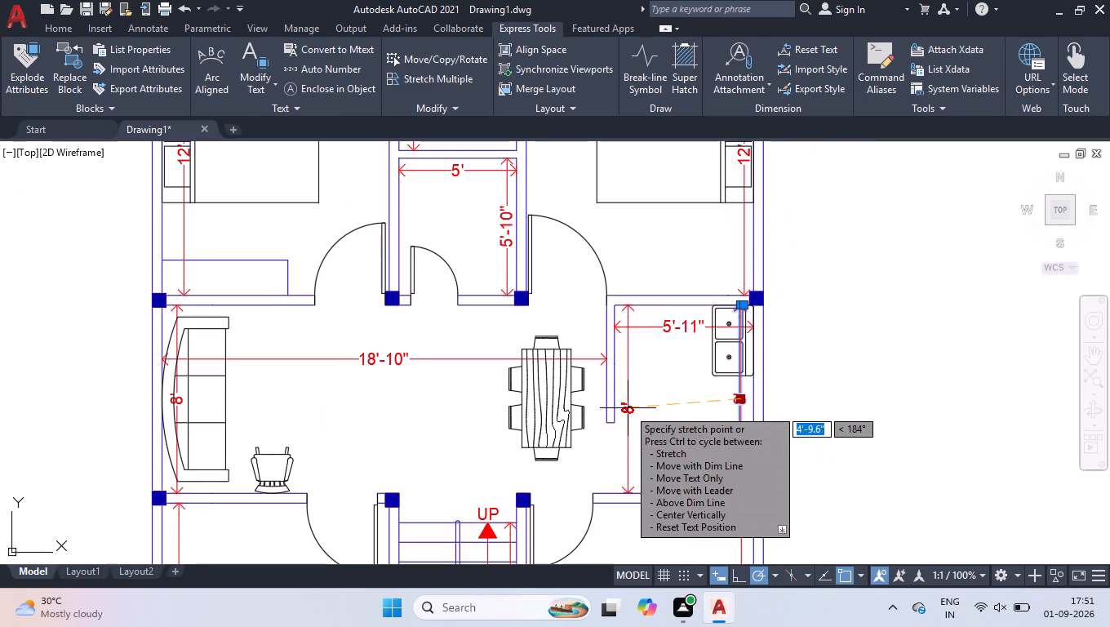
{"action": "left_click", "coordinate": [628, 407]}
{"action": "left_click_drag", "start_coordinate": [640, 346], "coordinate": [633, 358], "text": "shift"}
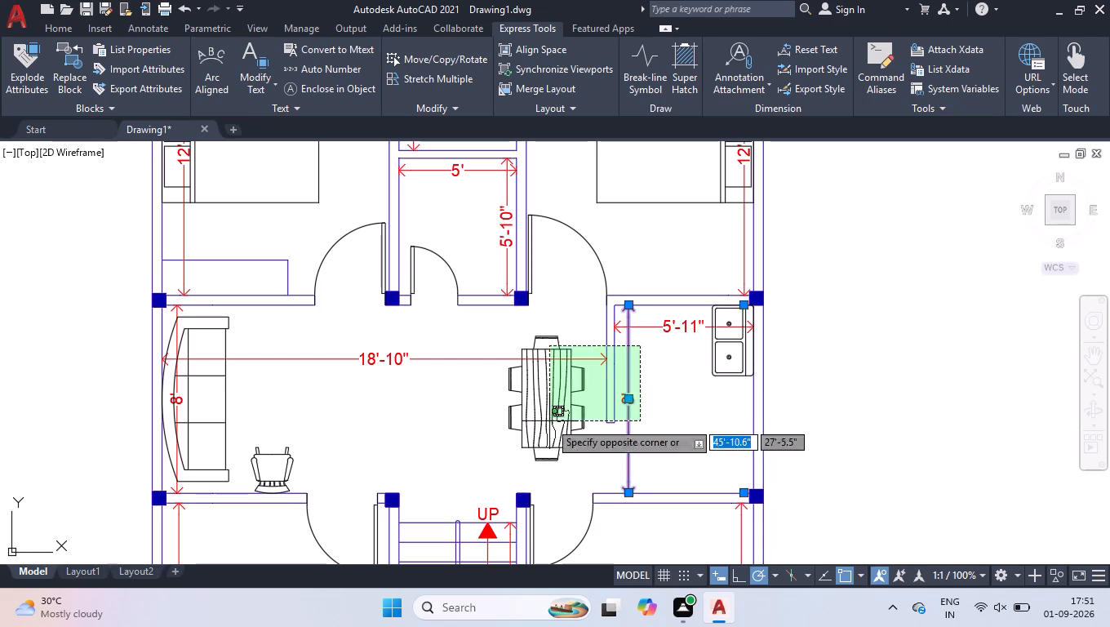
{"action": "left_click", "coordinate": [549, 421], "text": "shift"}
Scale the kitchen sink down to roughly three quarters of its size about the midpoint of its back edge.
{"action": "scroll", "coordinate": [735, 382], "scroll_direction": "up", "scroll_amount": 2}
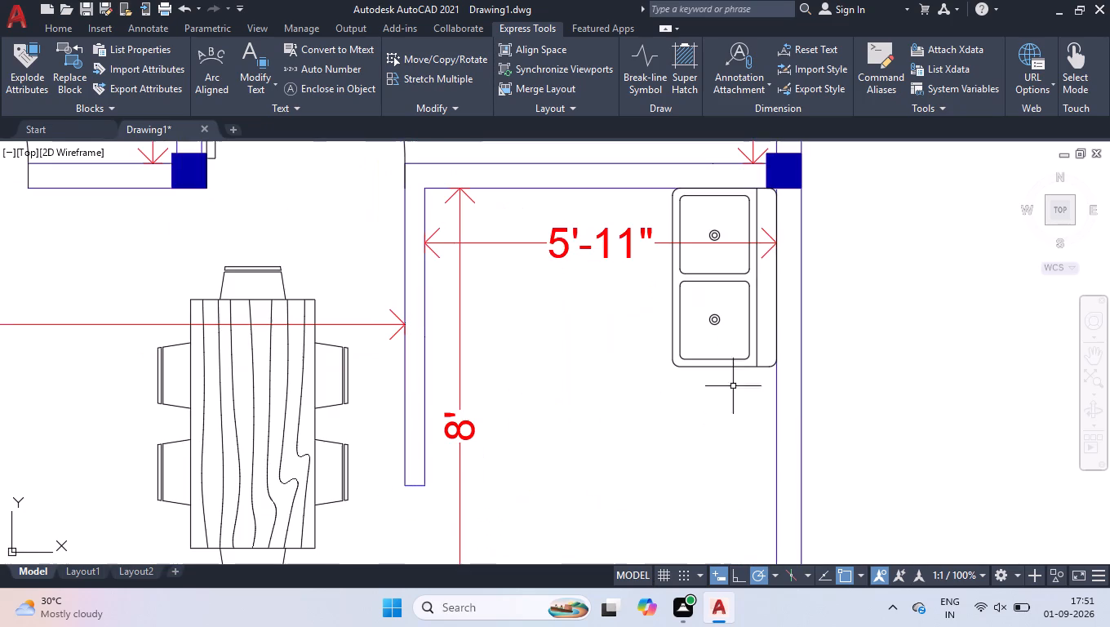
{"action": "scroll", "coordinate": [783, 441], "scroll_direction": "down", "scroll_amount": 1}
{"action": "type", "text": "SCALE"}
{"action": "key", "text": "Return"}
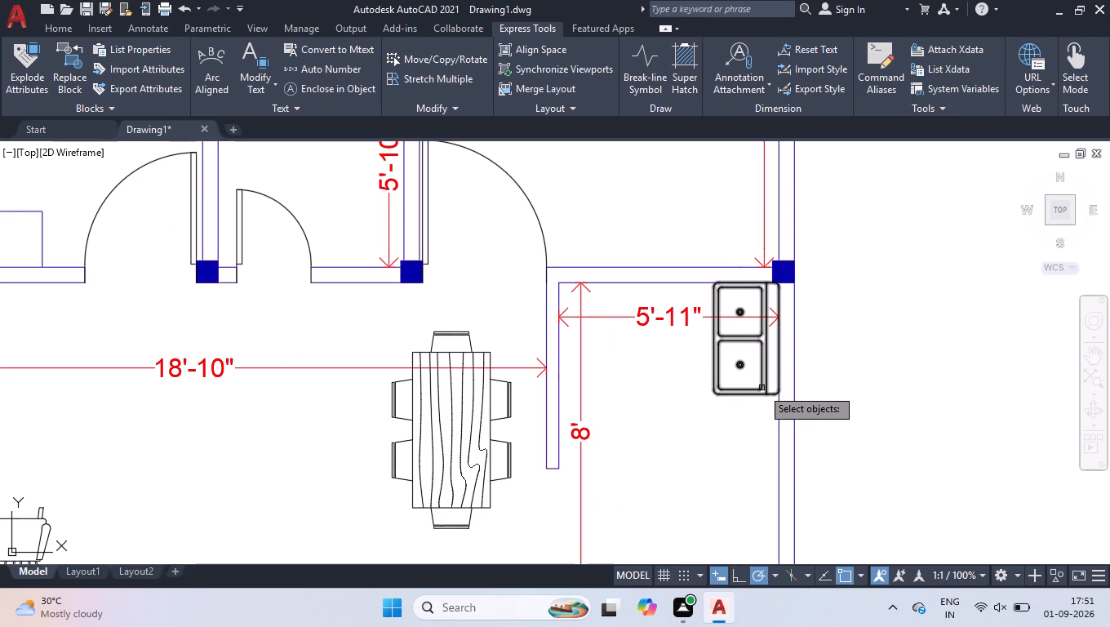
{"action": "left_click", "coordinate": [761, 385]}
{"action": "key", "text": "space"}
{"action": "scroll", "coordinate": [776, 337], "scroll_direction": "up", "scroll_amount": 1}
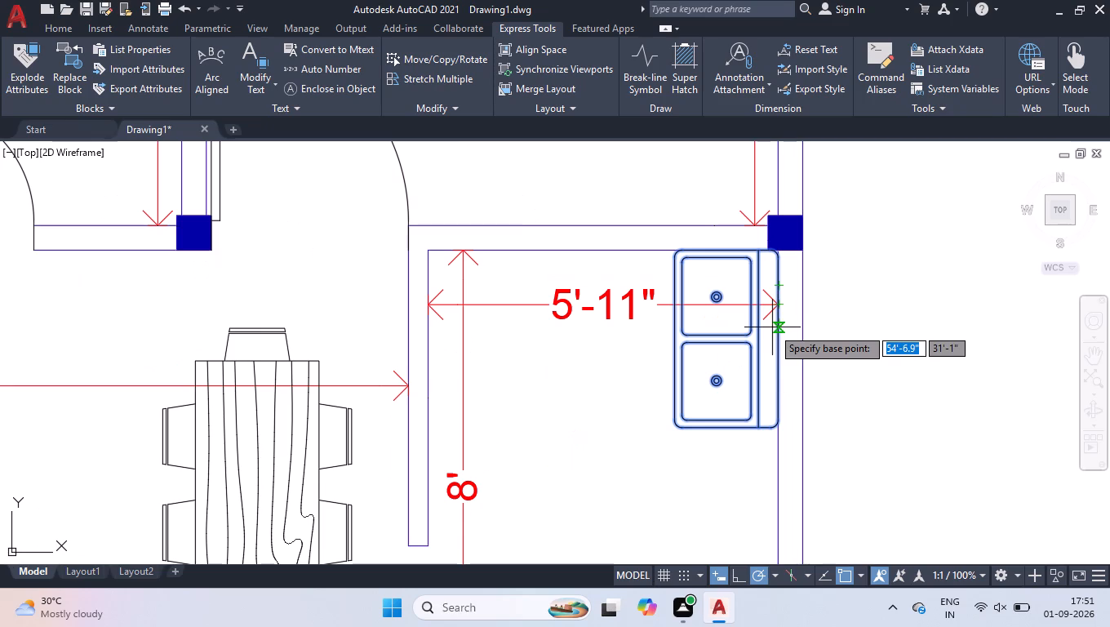
{"action": "left_click", "coordinate": [781, 338]}
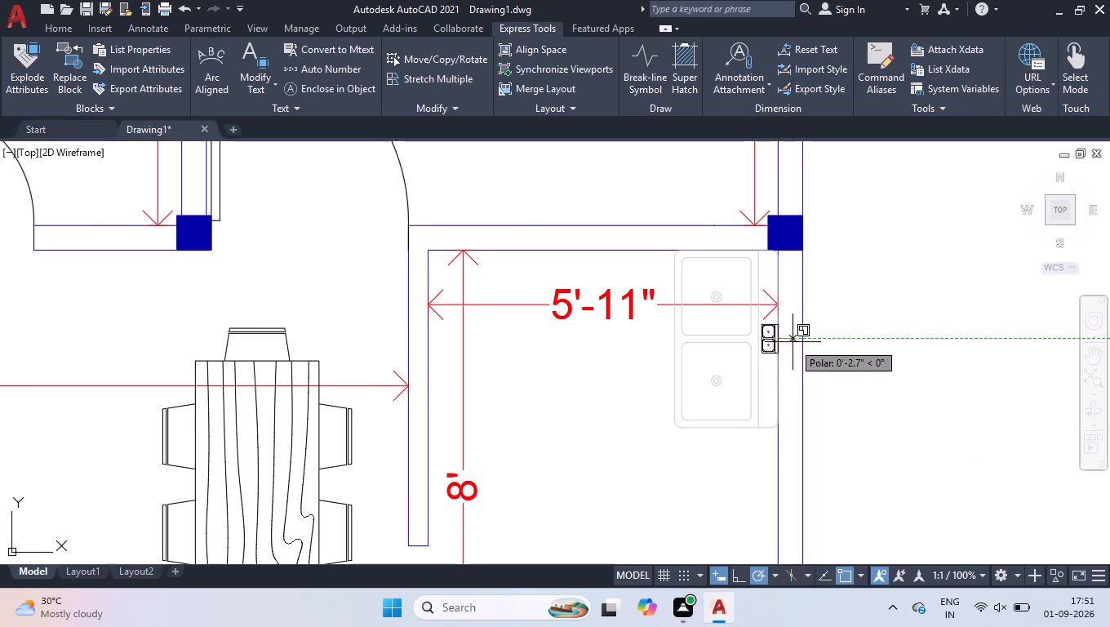
{"action": "left_click", "coordinate": [841, 365]}
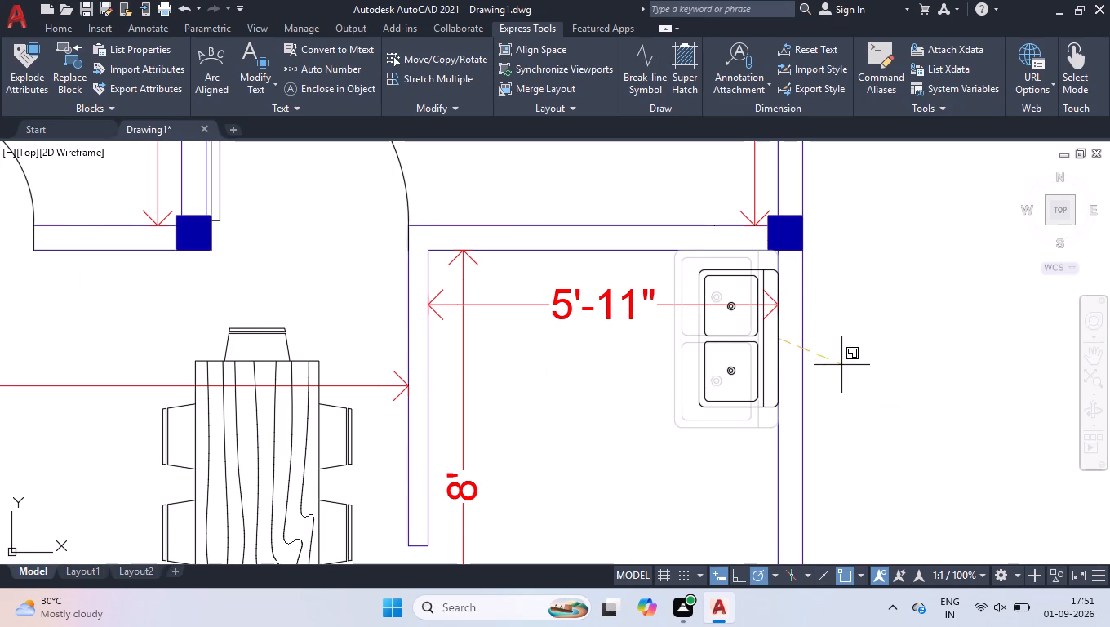
Draw a stove rectangle about 1'-0" wide by 1'-9" long below the sink, just inside the kitchen's outer wall.
{"action": "scroll", "coordinate": [778, 295], "scroll_direction": "down", "scroll_amount": 2}
{"action": "scroll", "coordinate": [770, 478], "scroll_direction": "up", "scroll_amount": 2}
{"action": "scroll", "coordinate": [770, 476], "scroll_direction": "down", "scroll_amount": 1}
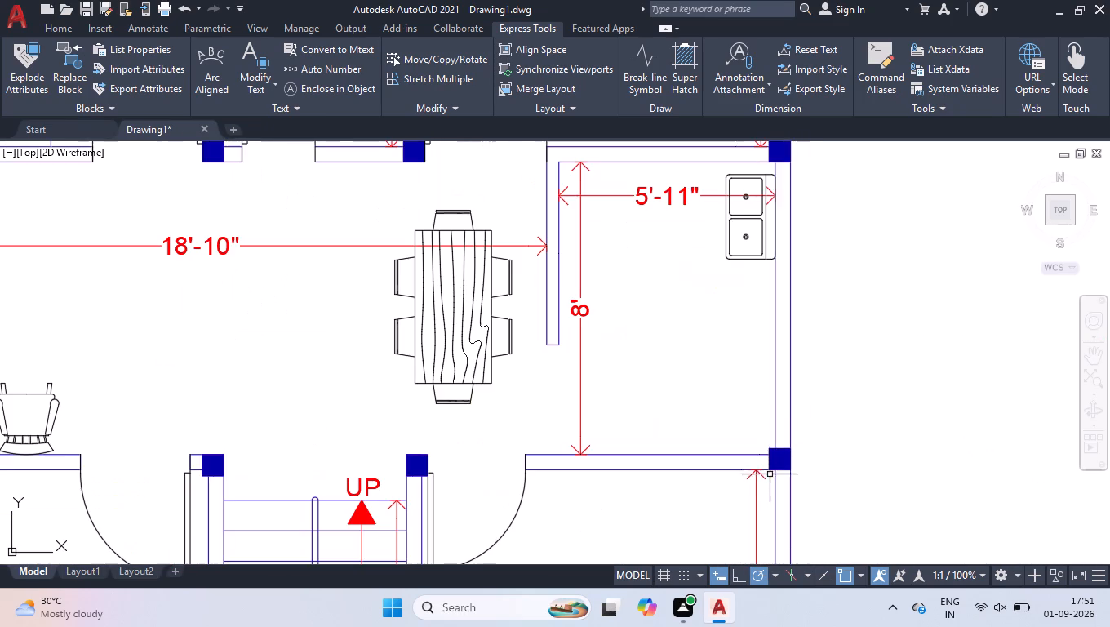
{"action": "type", "text": "REC"}
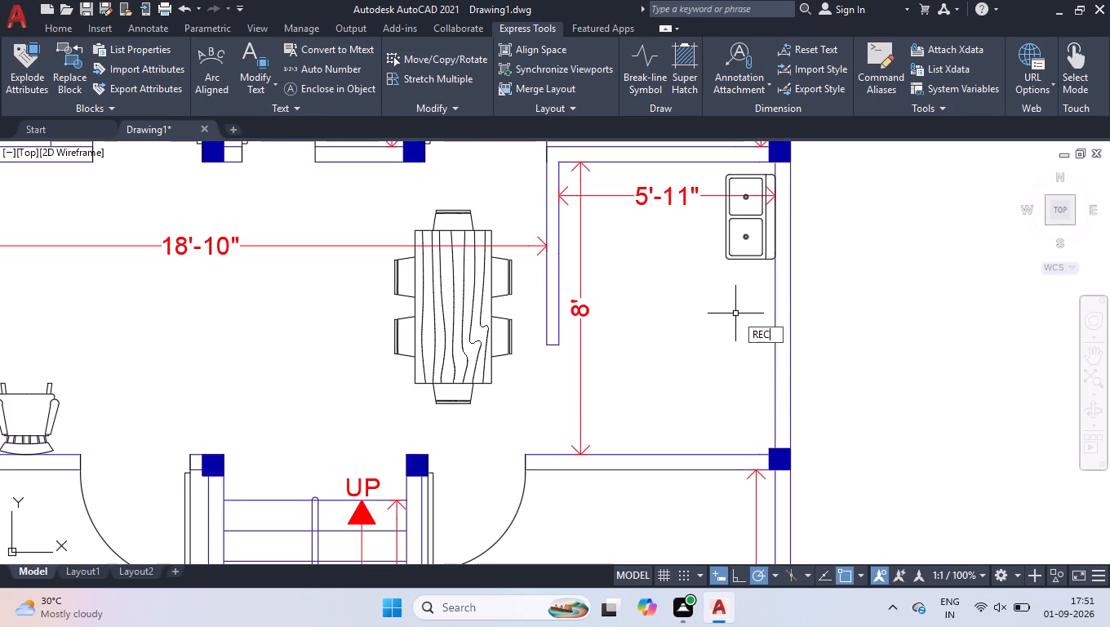
{"action": "key", "text": "Return"}
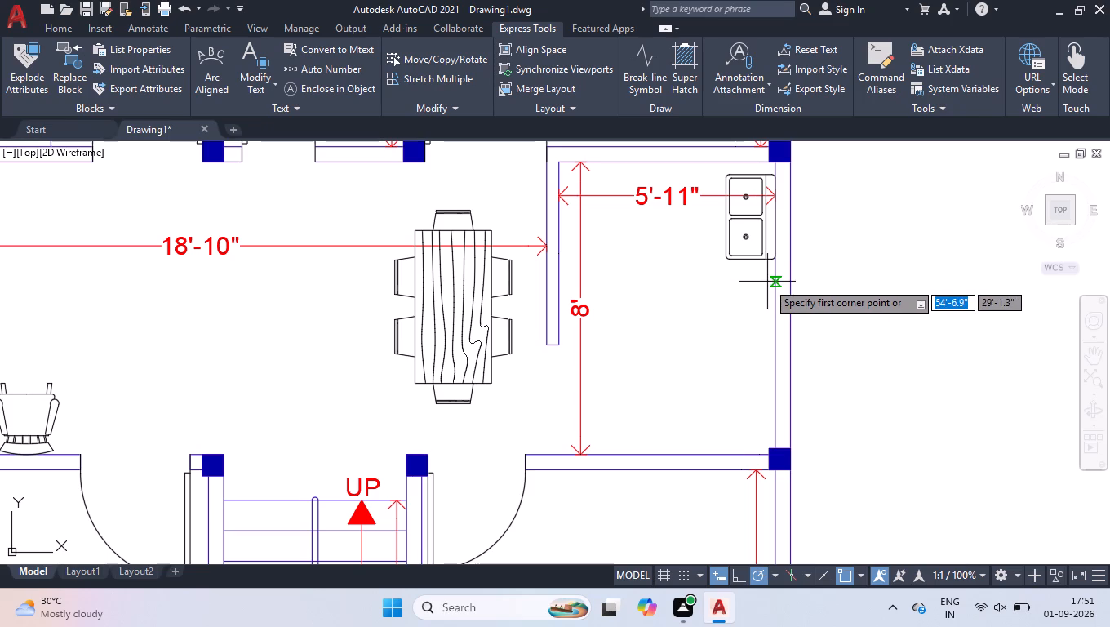
{"action": "scroll", "coordinate": [768, 282], "scroll_direction": "up", "scroll_amount": 2}
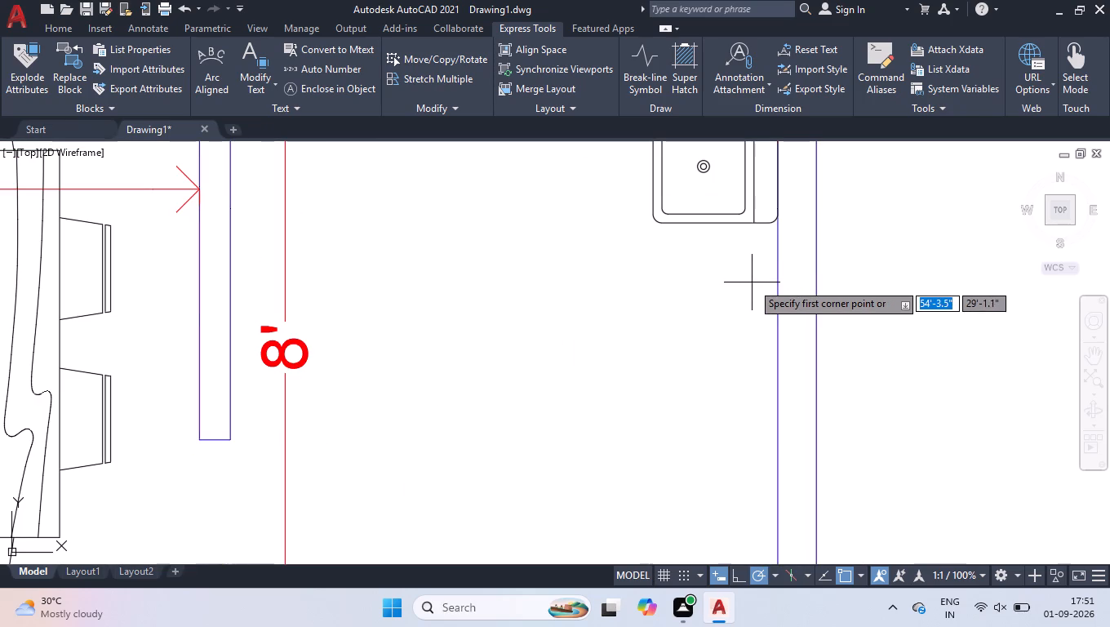
{"action": "left_click", "coordinate": [759, 279]}
{"action": "scroll", "coordinate": [726, 402], "scroll_direction": "down", "scroll_amount": 4}
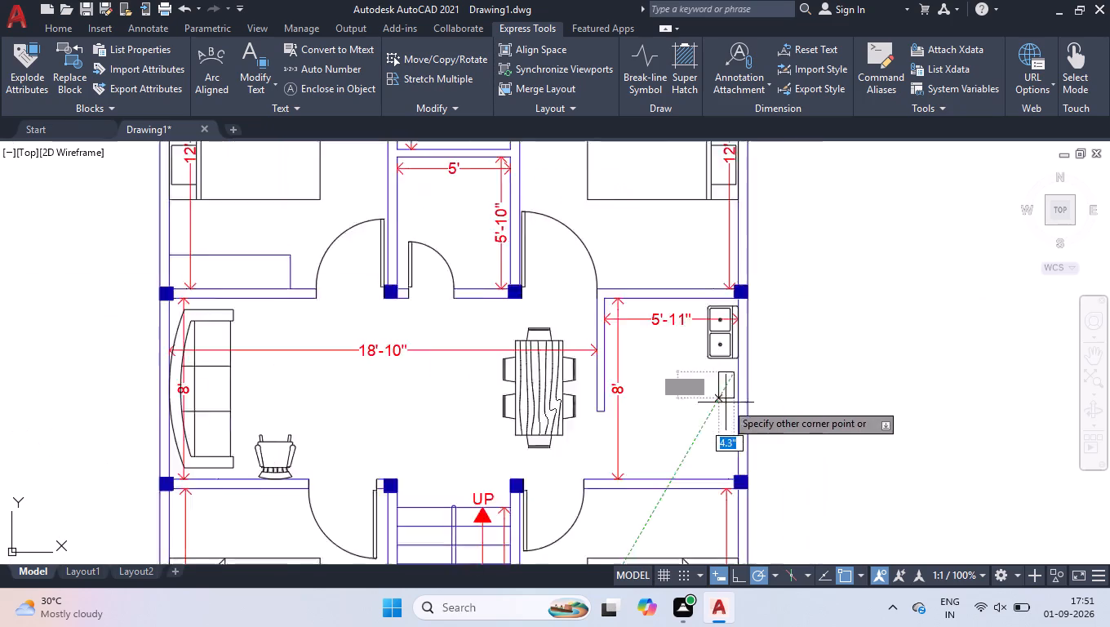
{"action": "scroll", "coordinate": [712, 443], "scroll_direction": "up", "scroll_amount": 3}
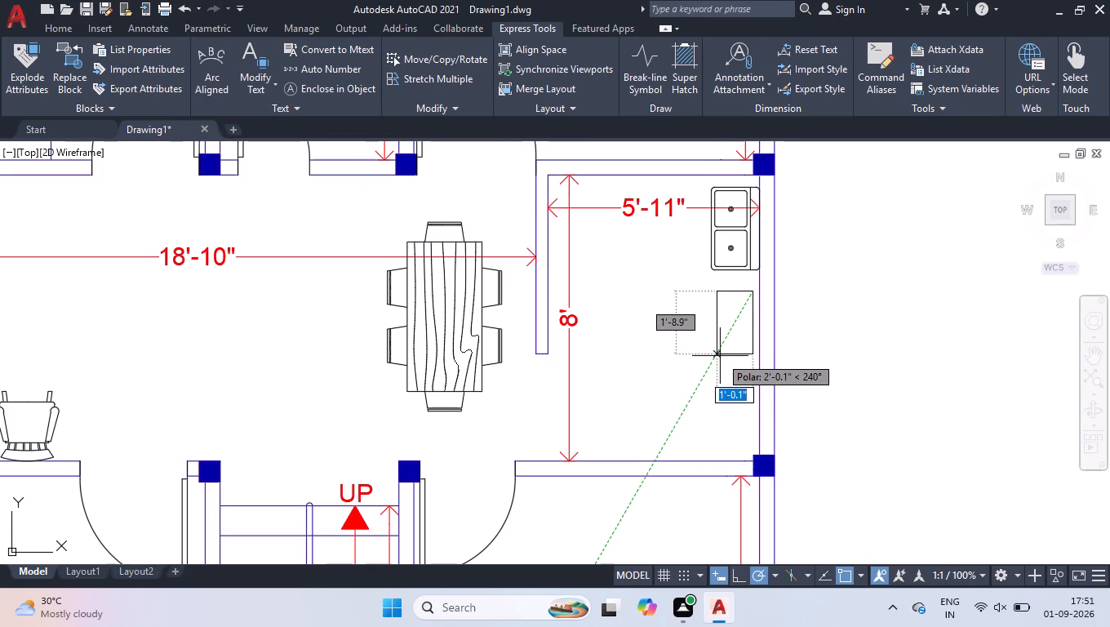
{"action": "left_click", "coordinate": [721, 356]}
Draw a small burner circle centred midway between the stove rectangle's centre and its upper-right corner.
{"action": "scroll", "coordinate": [739, 309], "scroll_direction": "up", "scroll_amount": 2}
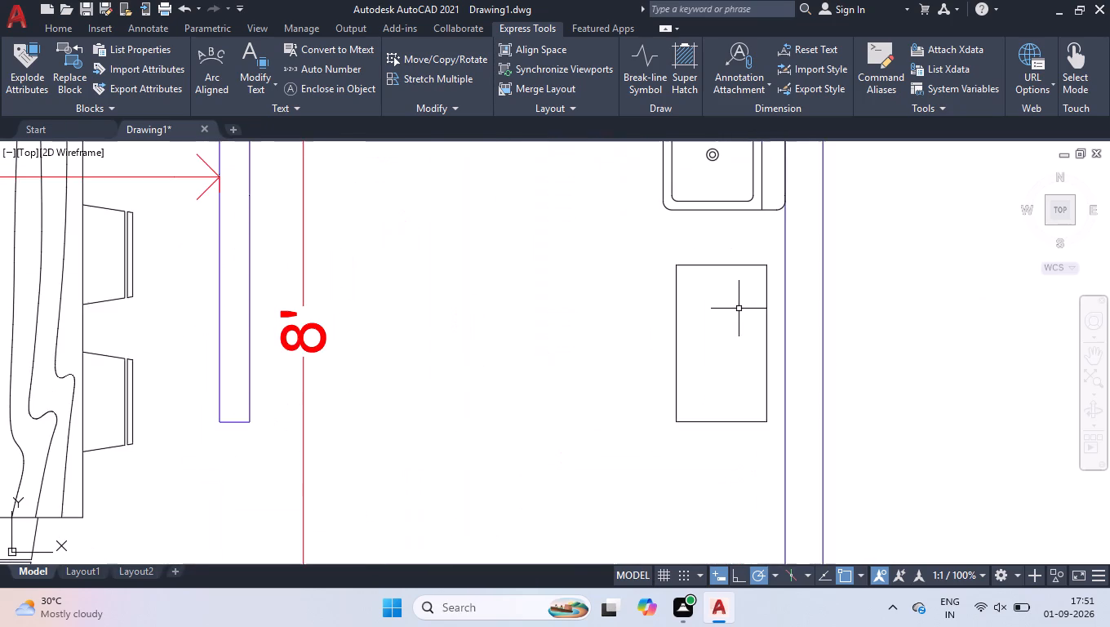
{"action": "scroll", "coordinate": [739, 309], "scroll_direction": "up", "scroll_amount": 2}
{"action": "scroll", "coordinate": [713, 292], "scroll_direction": "down", "scroll_amount": 1}
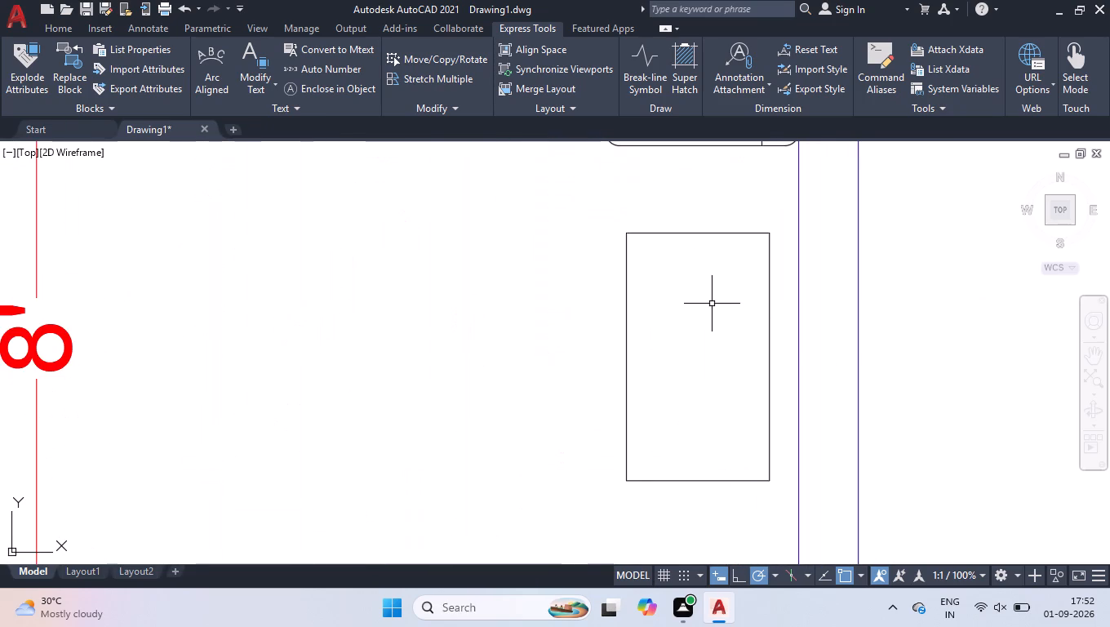
{"action": "key", "text": "c"}
{"action": "key", "text": "Return"}
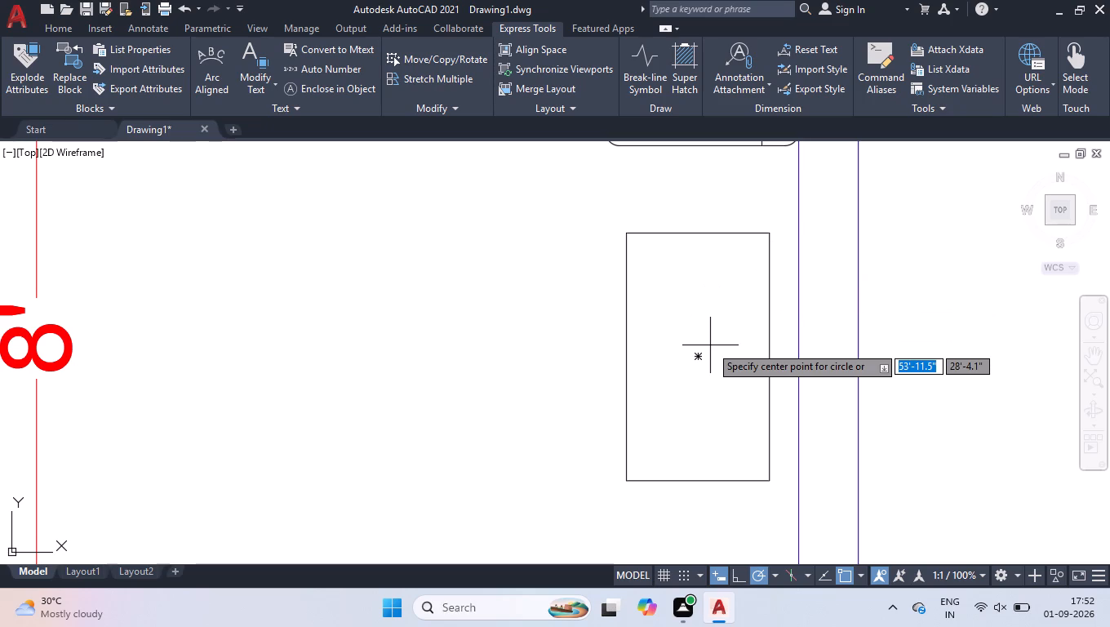
{"action": "type", "text": "M2P"}
{"action": "key", "text": "Return"}
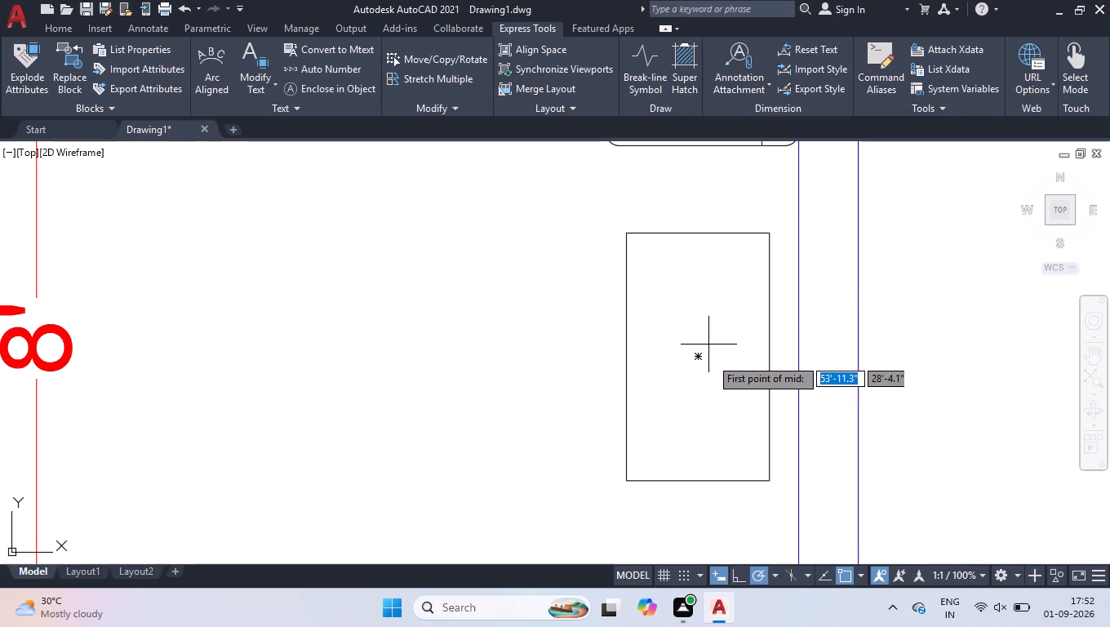
{"action": "left_click", "coordinate": [694, 358]}
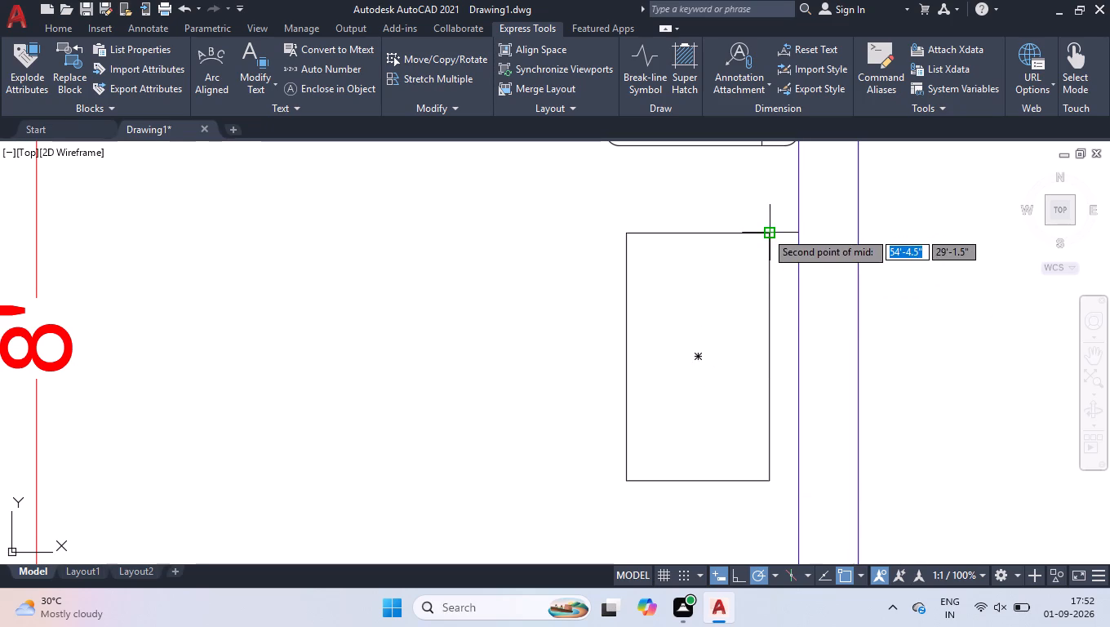
{"action": "left_click", "coordinate": [764, 231]}
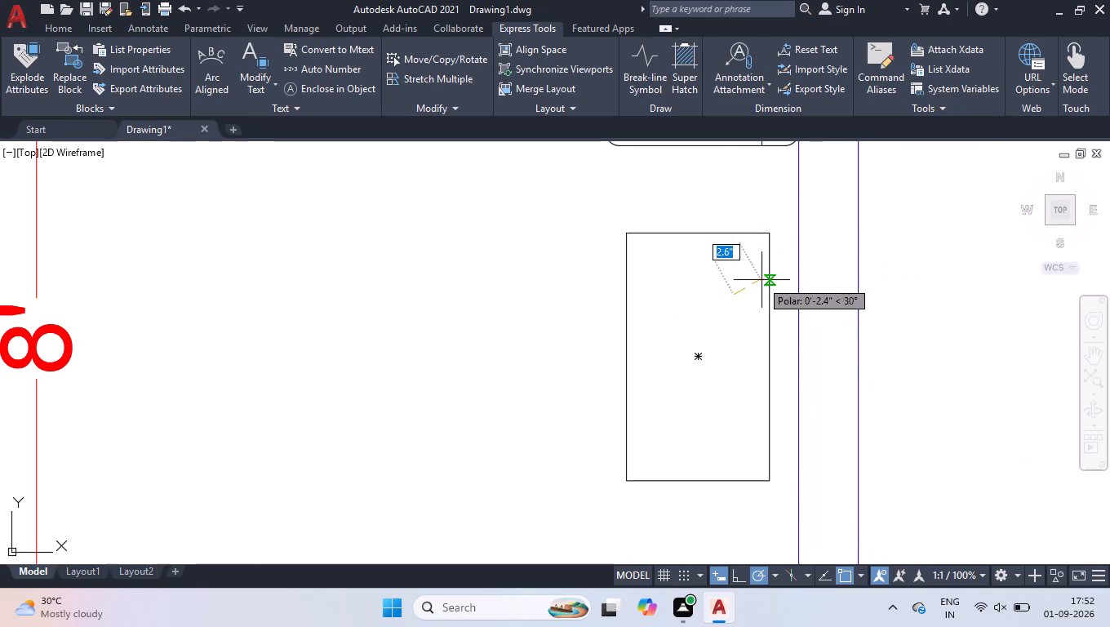
{"action": "left_click", "coordinate": [756, 290]}
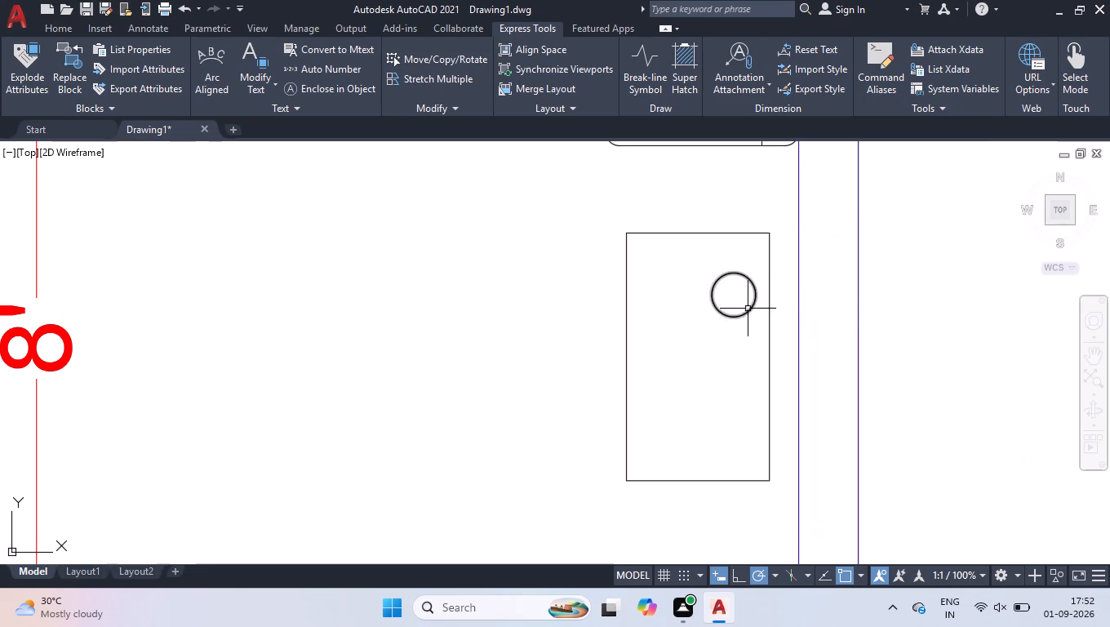
Mirror the burner circle across the stove rectangle's vertical centreline, keeping the original.
{"action": "left_click", "coordinate": [748, 318]}
{"action": "left_click", "coordinate": [695, 277]}
{"action": "type", "text": "MI"}
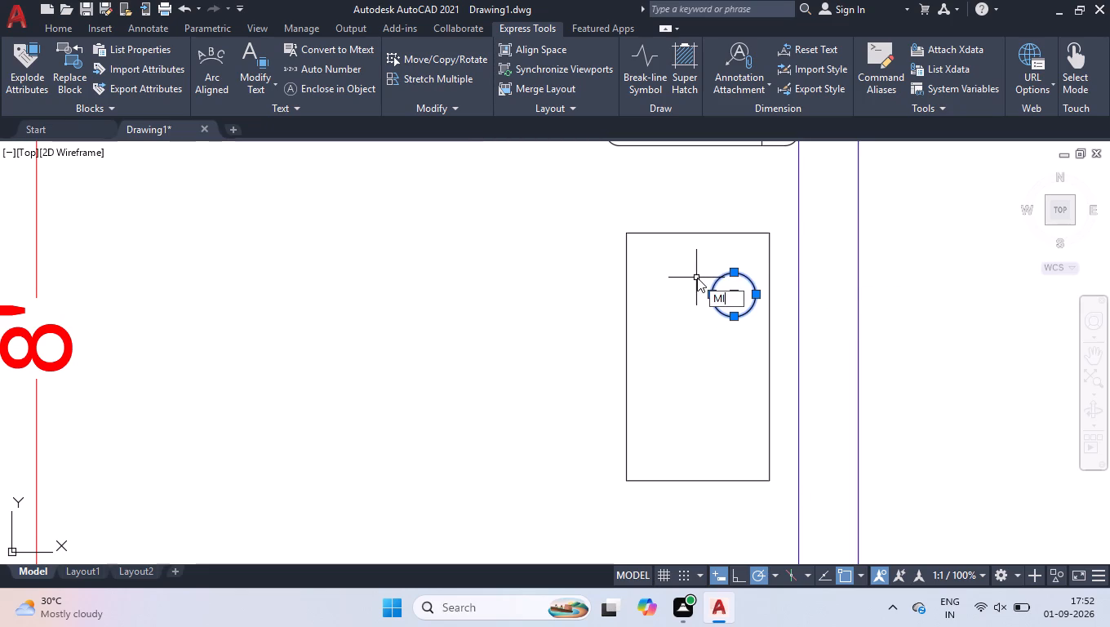
{"action": "key", "text": "Return"}
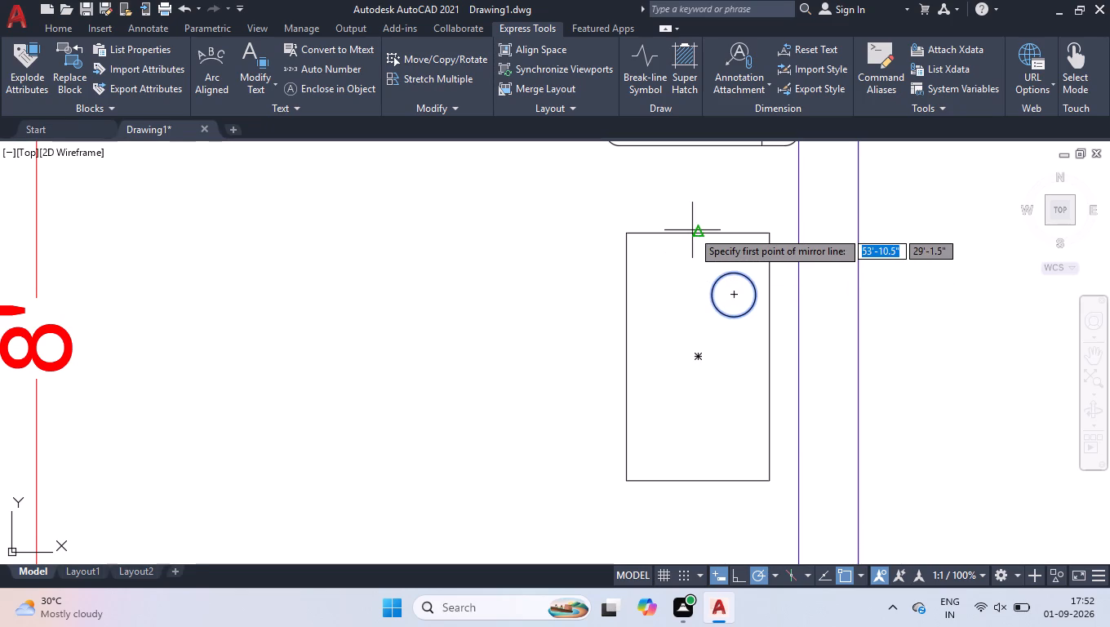
{"action": "left_click", "coordinate": [696, 233]}
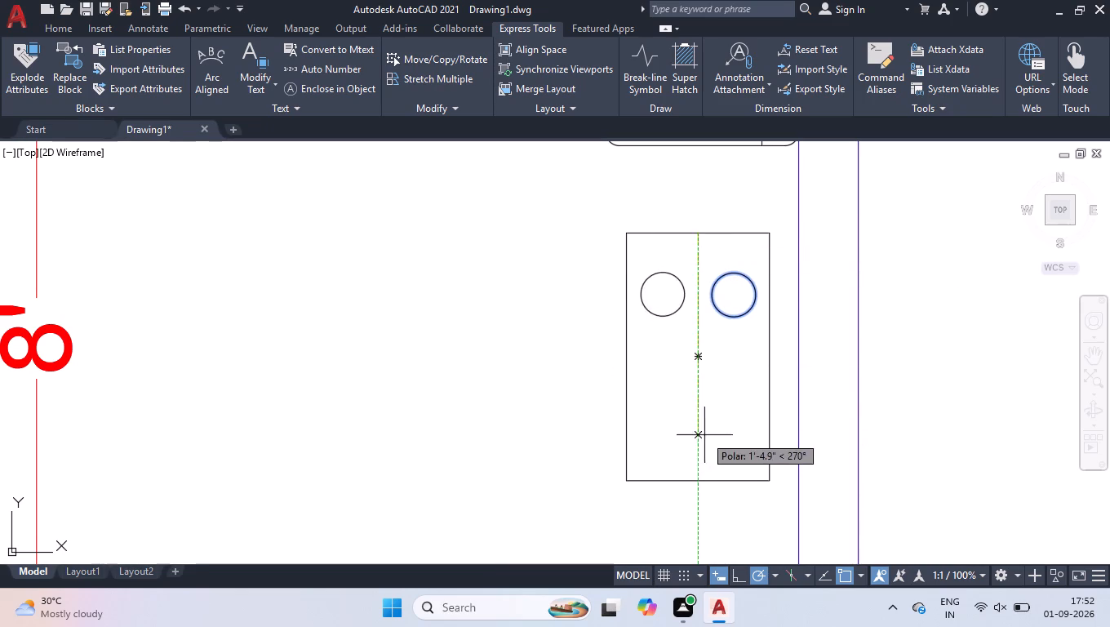
{"action": "left_click", "coordinate": [698, 482]}
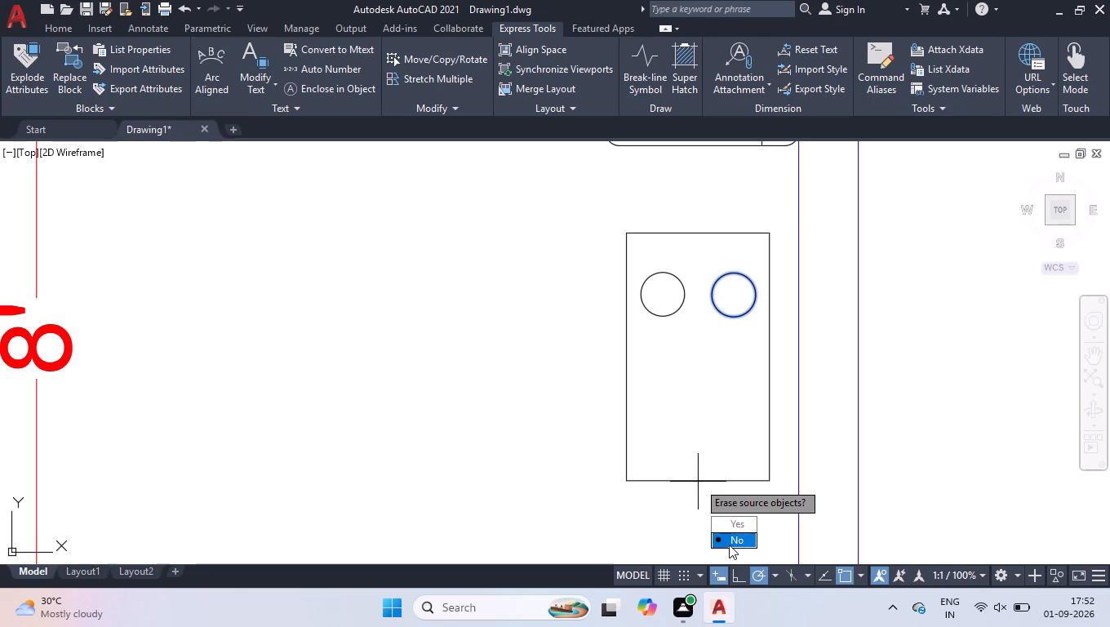
{"action": "left_click_drag", "start_coordinate": [729, 537], "coordinate": [698, 482]}
Mirror both burner circles across the stove rectangle's horizontal centreline, keeping the originals.
{"action": "key", "text": "m"}
{"action": "key", "text": "i"}
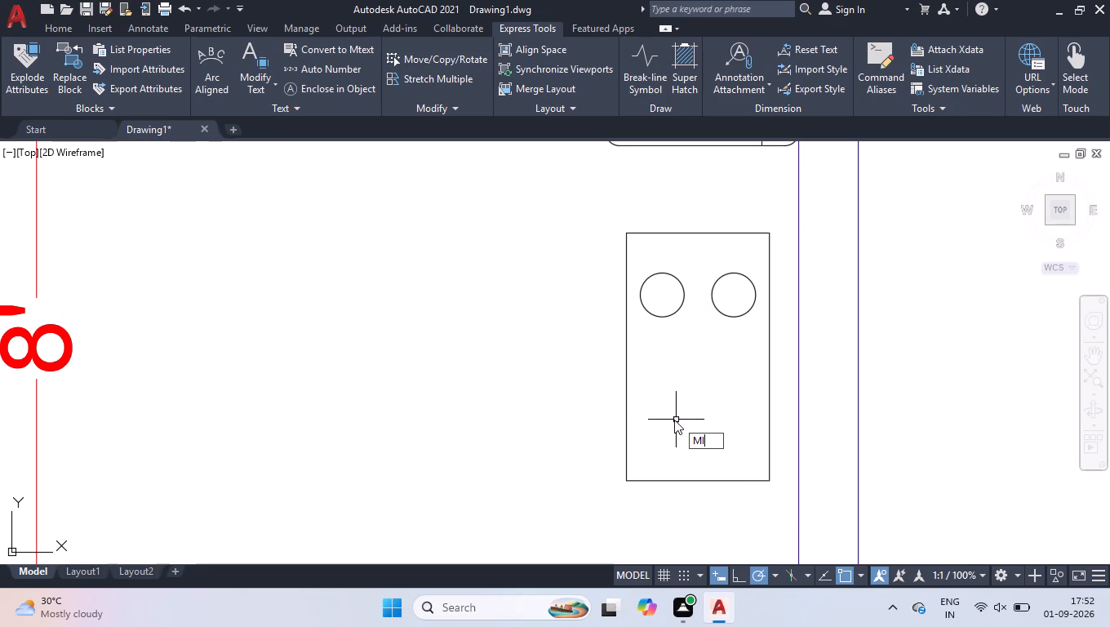
{"action": "key", "text": "Return"}
{"action": "left_click", "coordinate": [642, 266]}
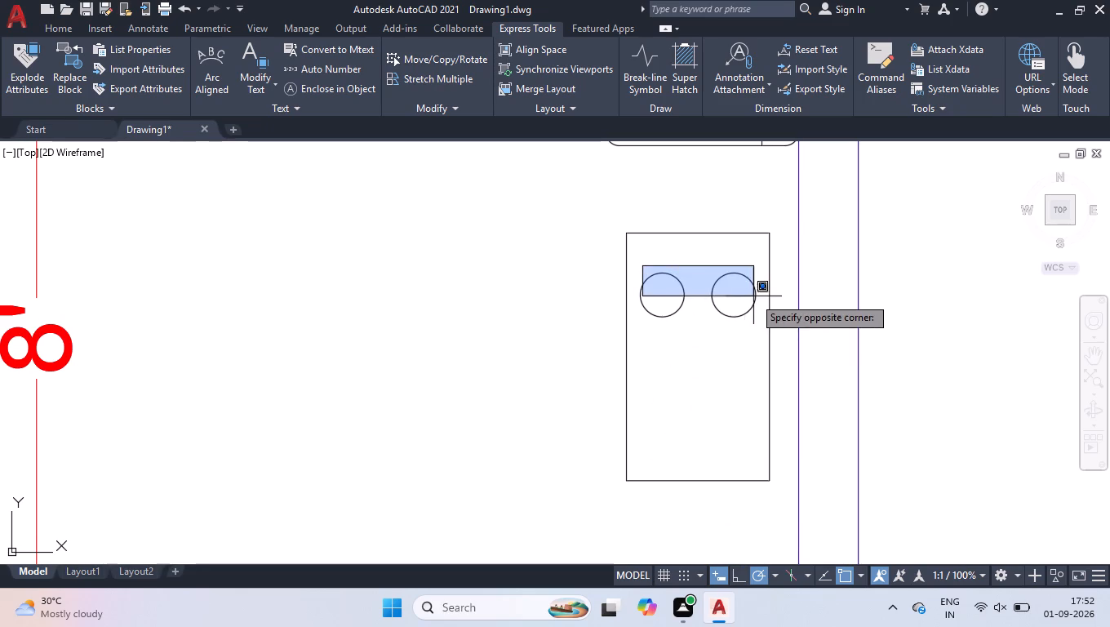
{"action": "left_click", "coordinate": [759, 334]}
{"action": "left_click", "coordinate": [690, 245]}
{"action": "left_click", "coordinate": [664, 336]}
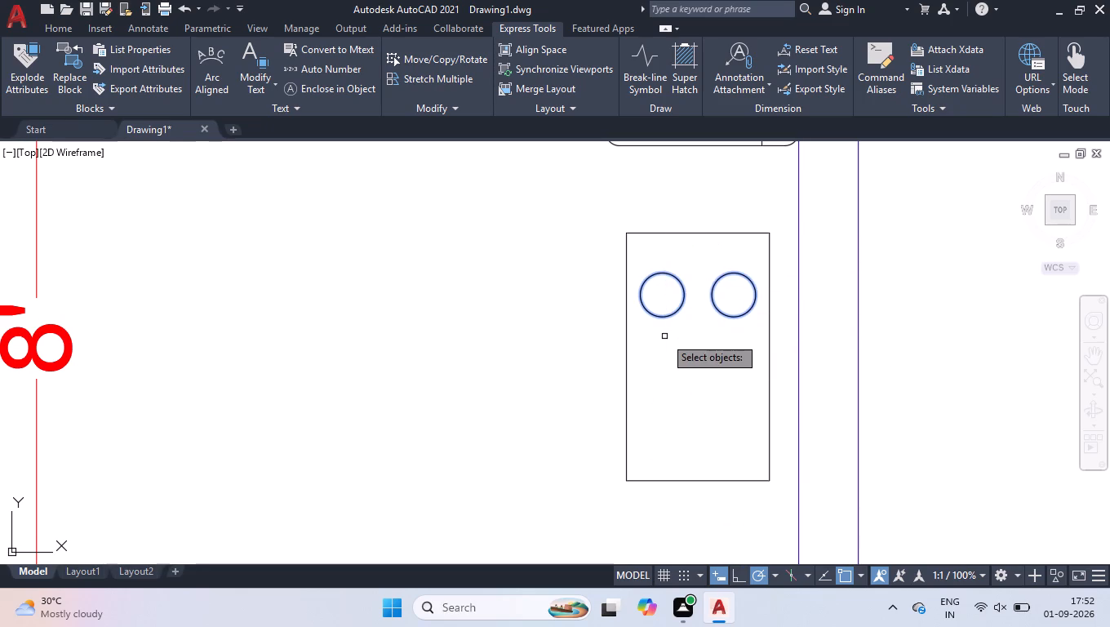
{"action": "key", "text": "Return"}
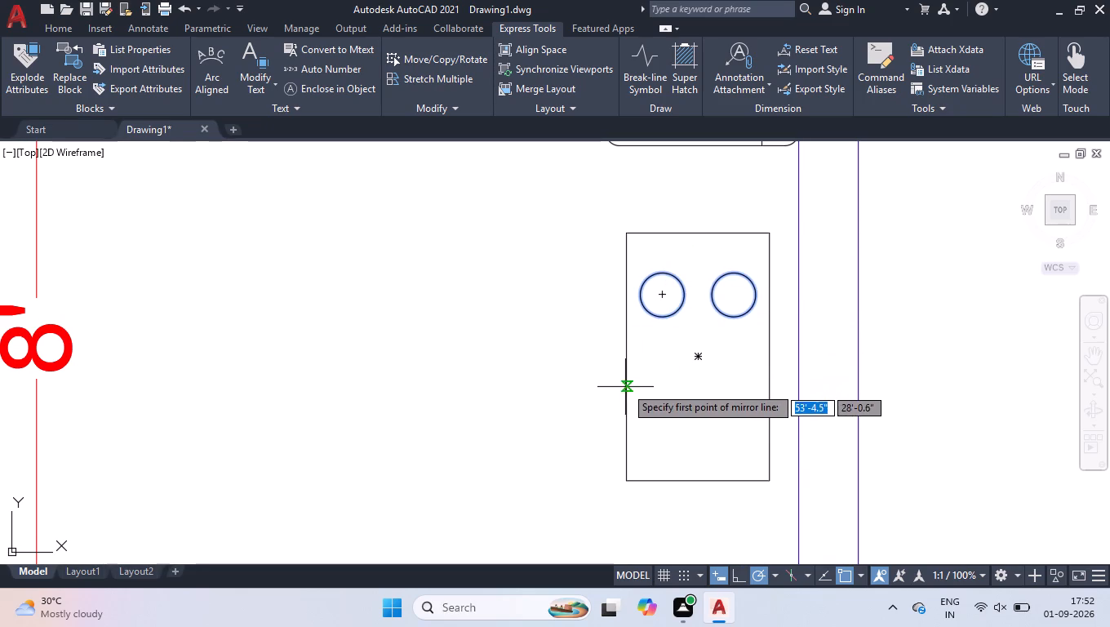
{"action": "left_click", "coordinate": [625, 360]}
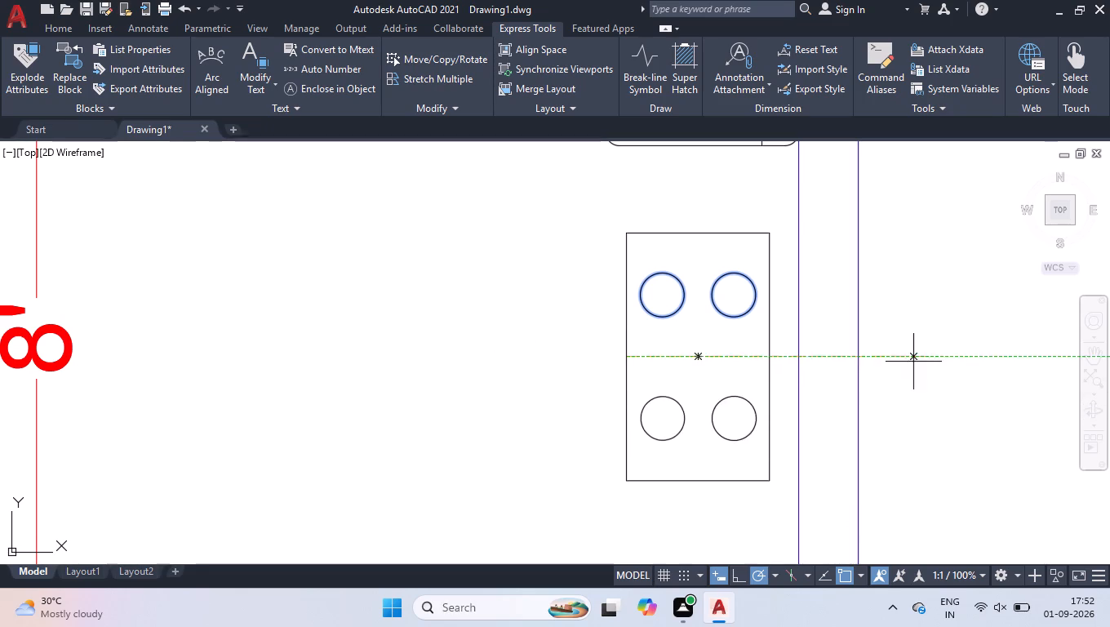
{"action": "left_click", "coordinate": [766, 354]}
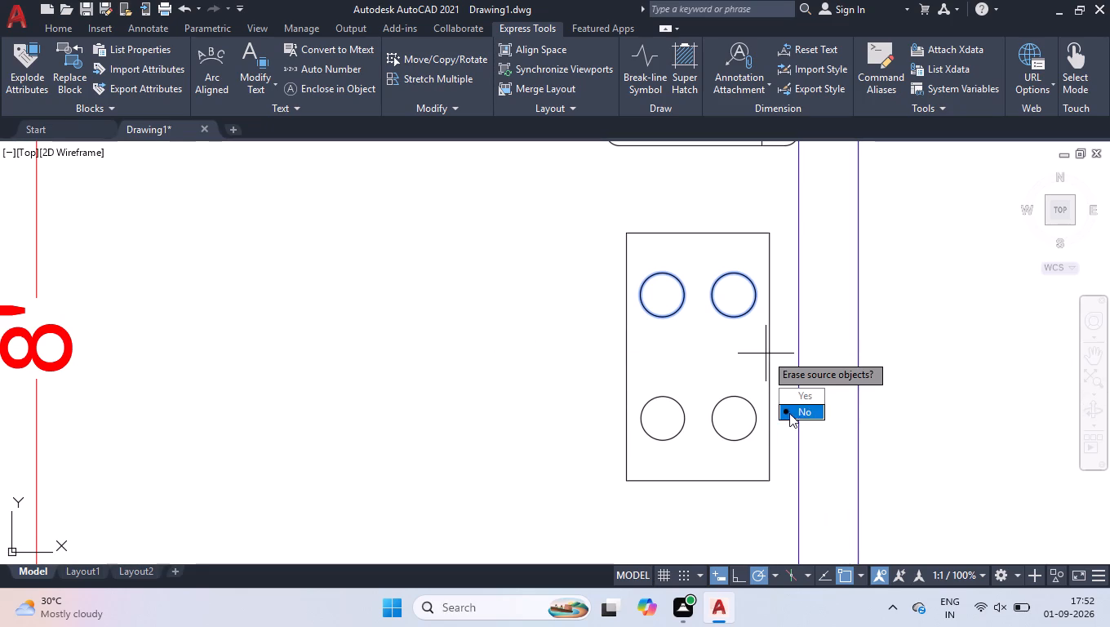
{"action": "left_click_drag", "start_coordinate": [790, 413], "coordinate": [766, 354]}
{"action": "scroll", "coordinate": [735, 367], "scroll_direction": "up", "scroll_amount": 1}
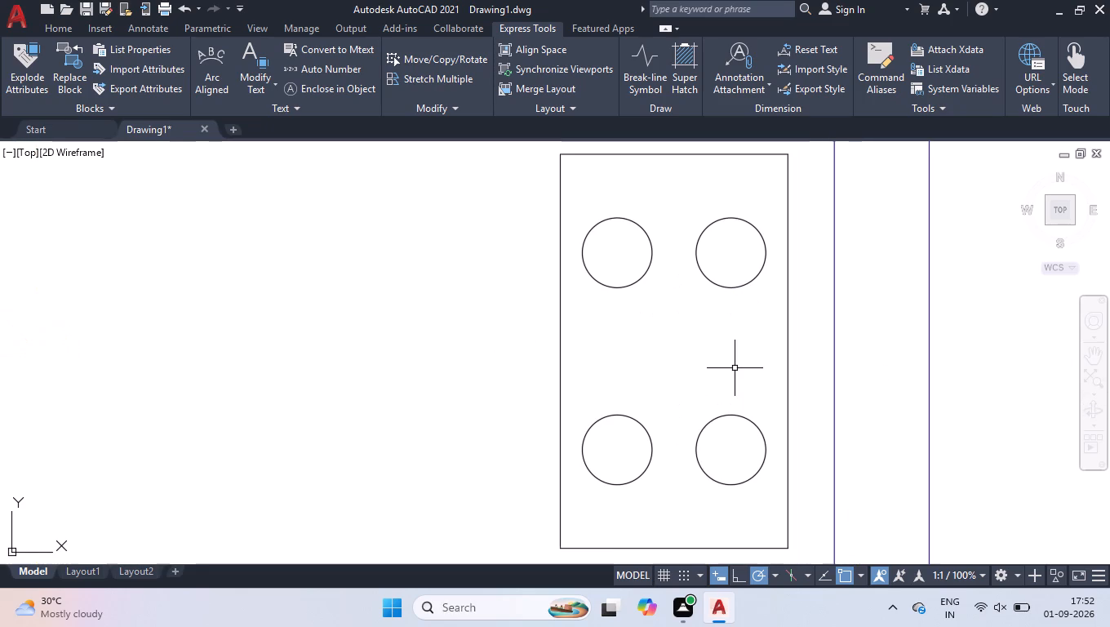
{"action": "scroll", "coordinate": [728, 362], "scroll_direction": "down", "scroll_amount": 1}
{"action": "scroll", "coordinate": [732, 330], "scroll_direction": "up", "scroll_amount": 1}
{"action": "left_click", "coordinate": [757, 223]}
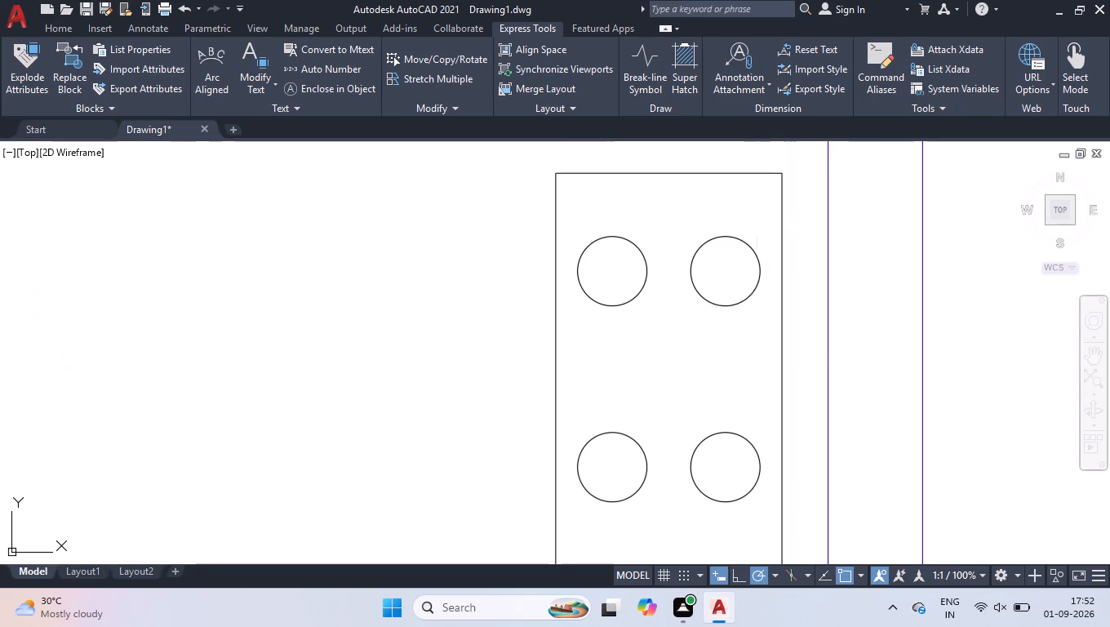
Move both upper burner circles straight up about 1.8", placing each centre at its circle's original top quadrant point.
{"action": "left_click", "coordinate": [588, 331]}
{"action": "scroll", "coordinate": [699, 253], "scroll_direction": "up", "scroll_amount": 1}
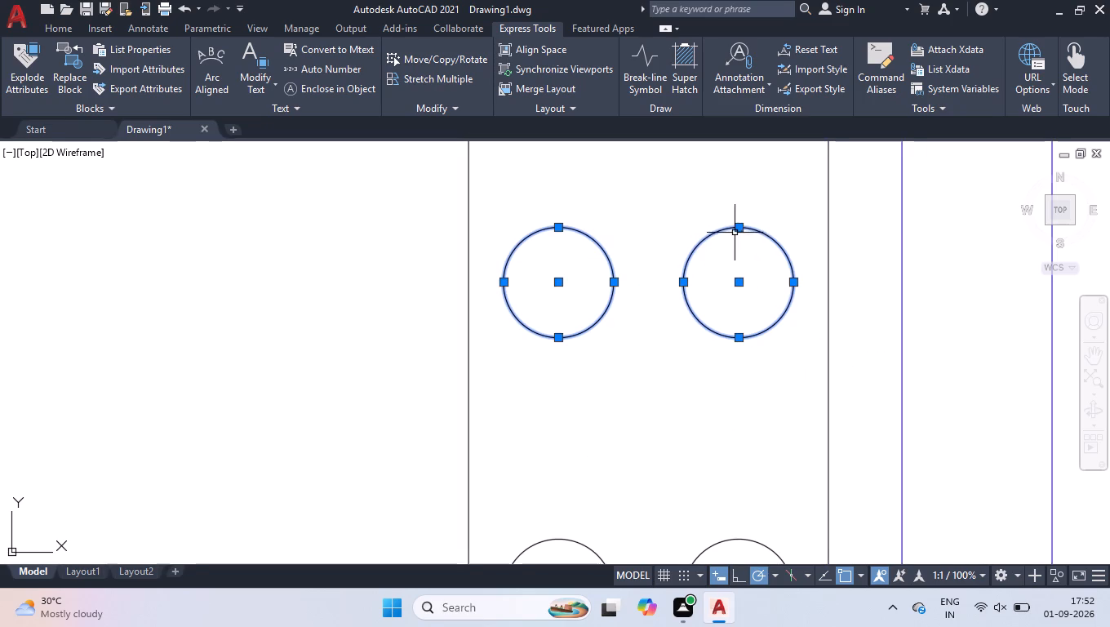
{"action": "left_click", "coordinate": [742, 227]}
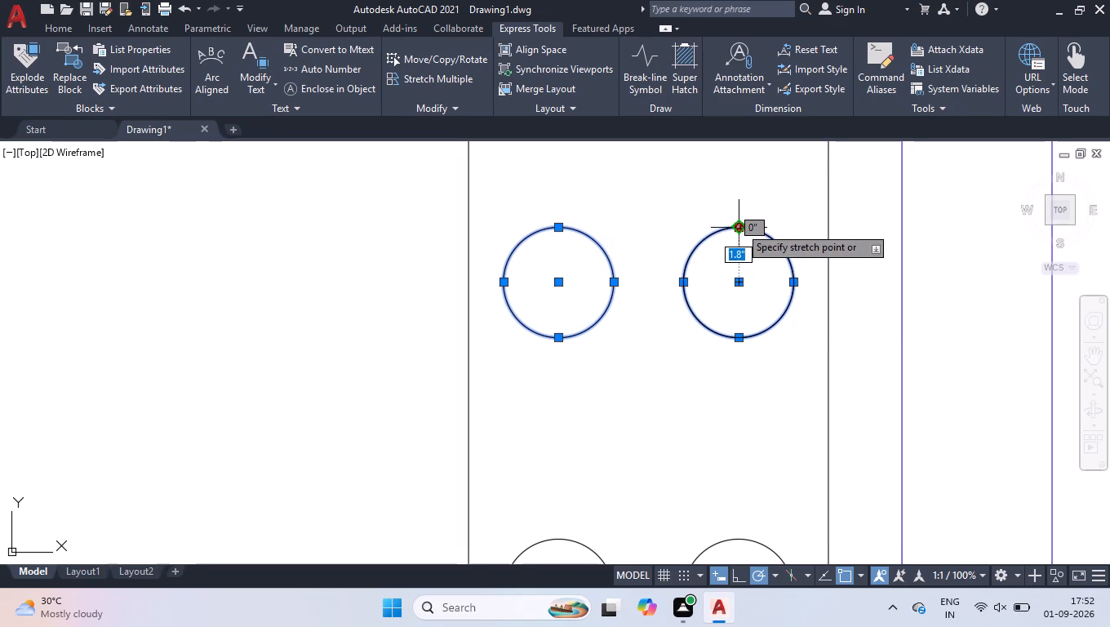
{"action": "left_click", "coordinate": [739, 225]}
{"action": "left_click", "coordinate": [739, 281]}
{"action": "scroll", "coordinate": [741, 240], "scroll_direction": "down", "scroll_amount": 2}
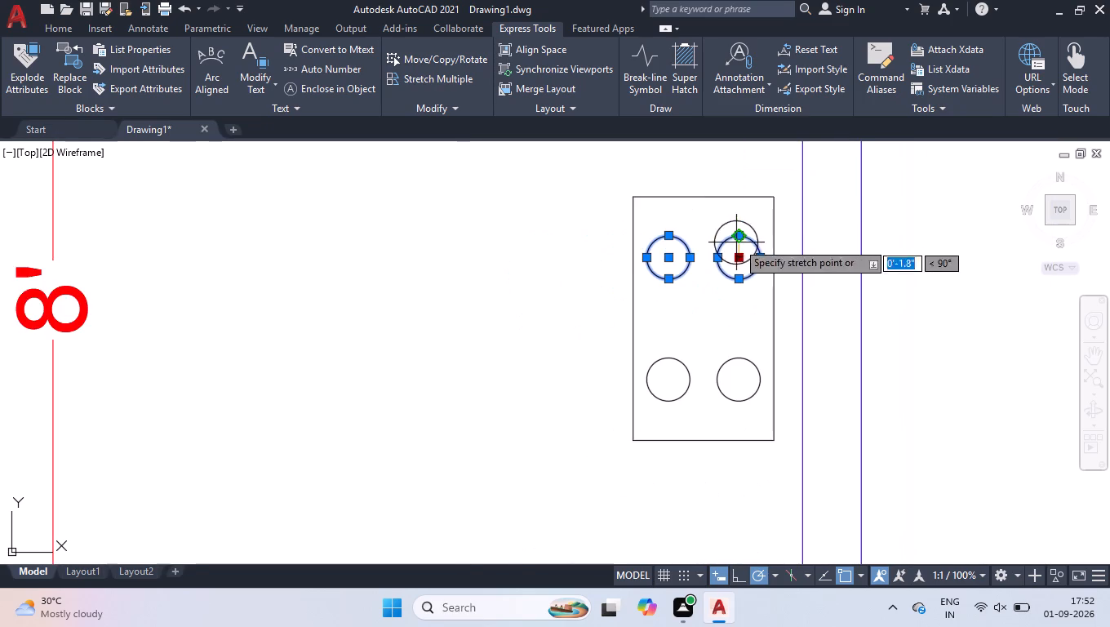
{"action": "scroll", "coordinate": [744, 212], "scroll_direction": "up", "scroll_amount": 2}
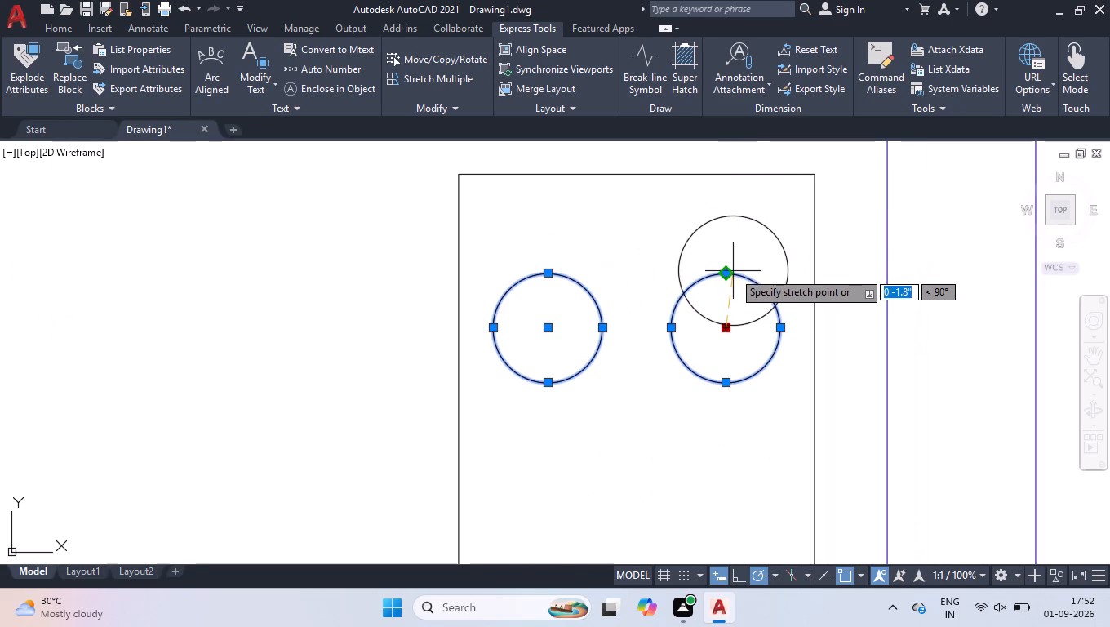
{"action": "left_click", "coordinate": [733, 271]}
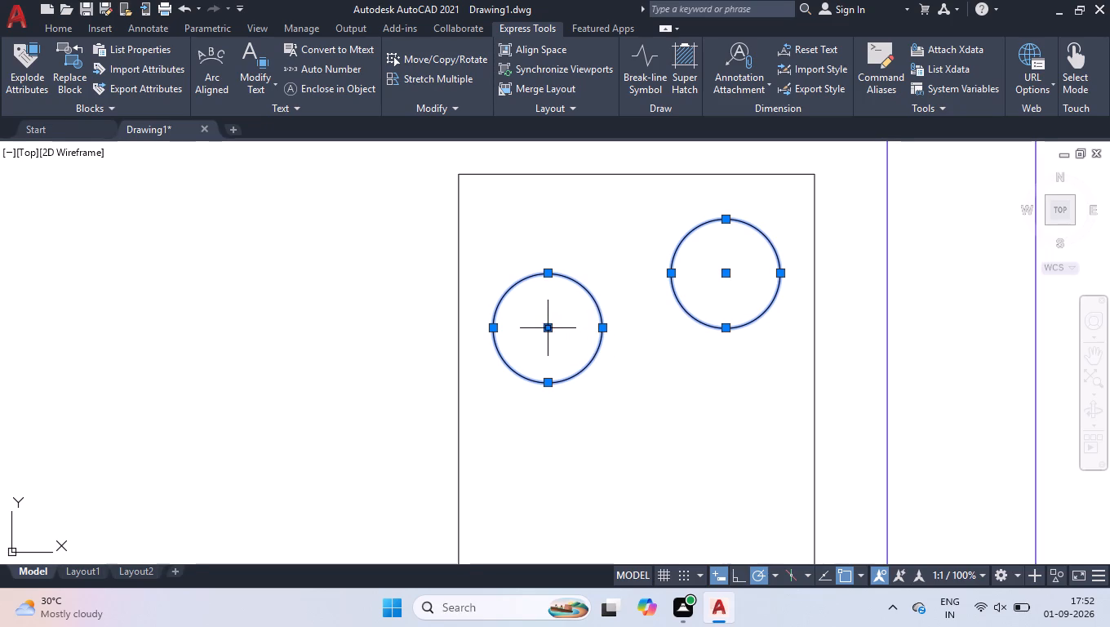
{"action": "left_click", "coordinate": [550, 328]}
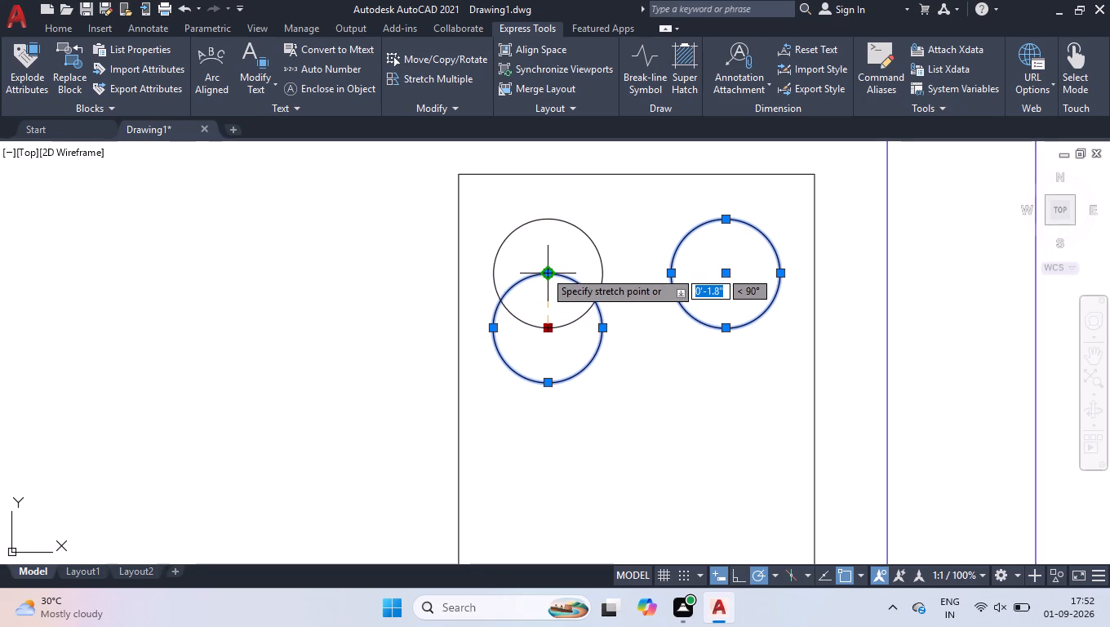
{"action": "left_click", "coordinate": [545, 270]}
{"action": "left_click", "coordinate": [776, 203], "text": "shift"}
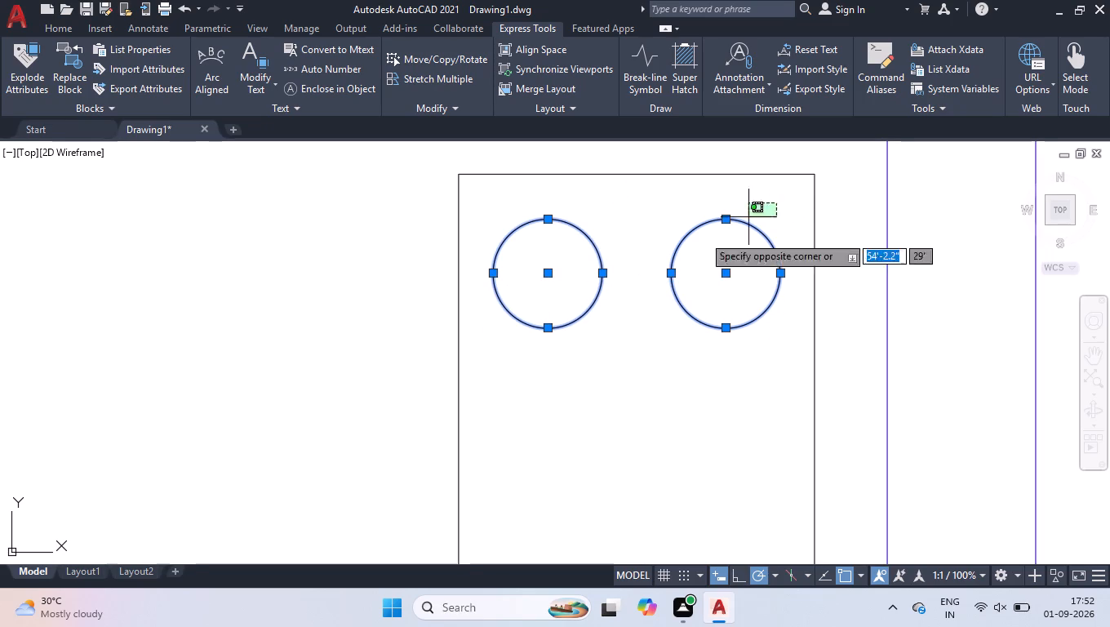
{"action": "left_click", "coordinate": [502, 308], "text": "shift"}
Delete the two lower burner circles from the stove rectangle.
{"action": "scroll", "coordinate": [678, 292], "scroll_direction": "down", "scroll_amount": 2}
{"action": "scroll", "coordinate": [659, 434], "scroll_direction": "up", "scroll_amount": 1}
{"action": "left_click_drag", "start_coordinate": [708, 385], "coordinate": [701, 390]}
{"action": "left_click", "coordinate": [585, 480]}
{"action": "key", "text": "Delete"}
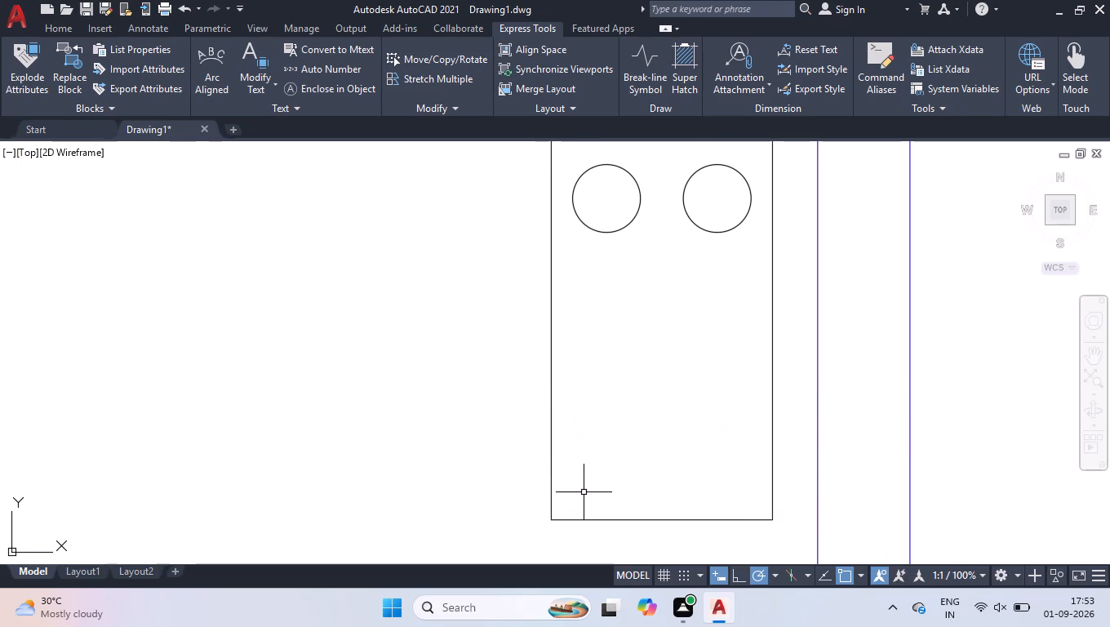
Mirror the two upper burner circles across the stove rectangle's horizontal centreline, keeping the originals.
{"action": "type", "text": "MI"}
{"action": "key", "text": "Return"}
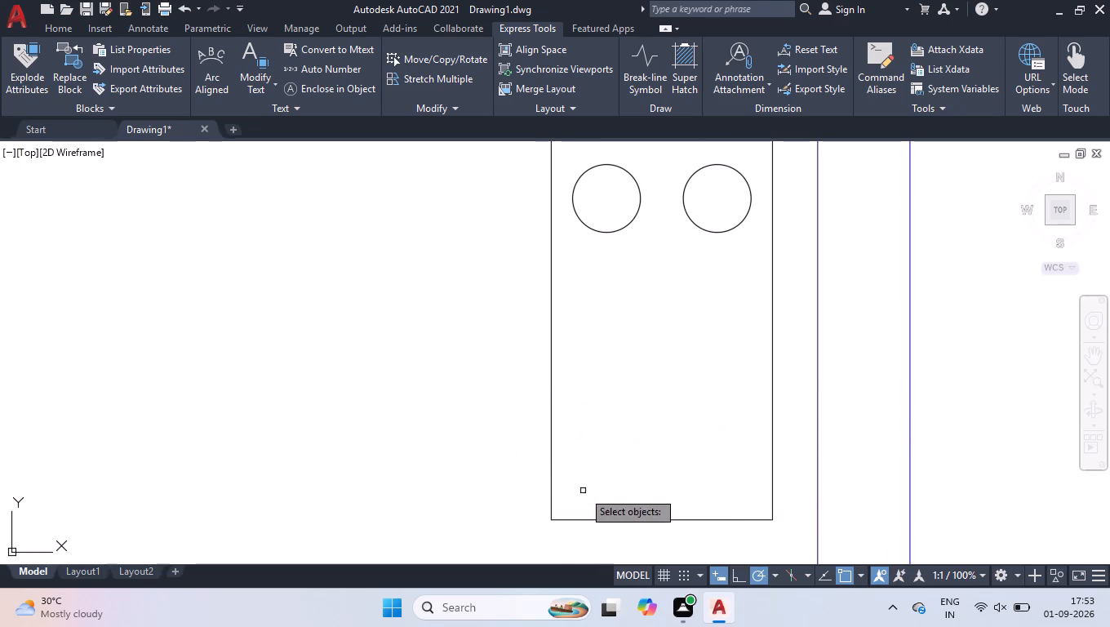
{"action": "left_click", "coordinate": [741, 150]}
{"action": "left_click", "coordinate": [595, 260]}
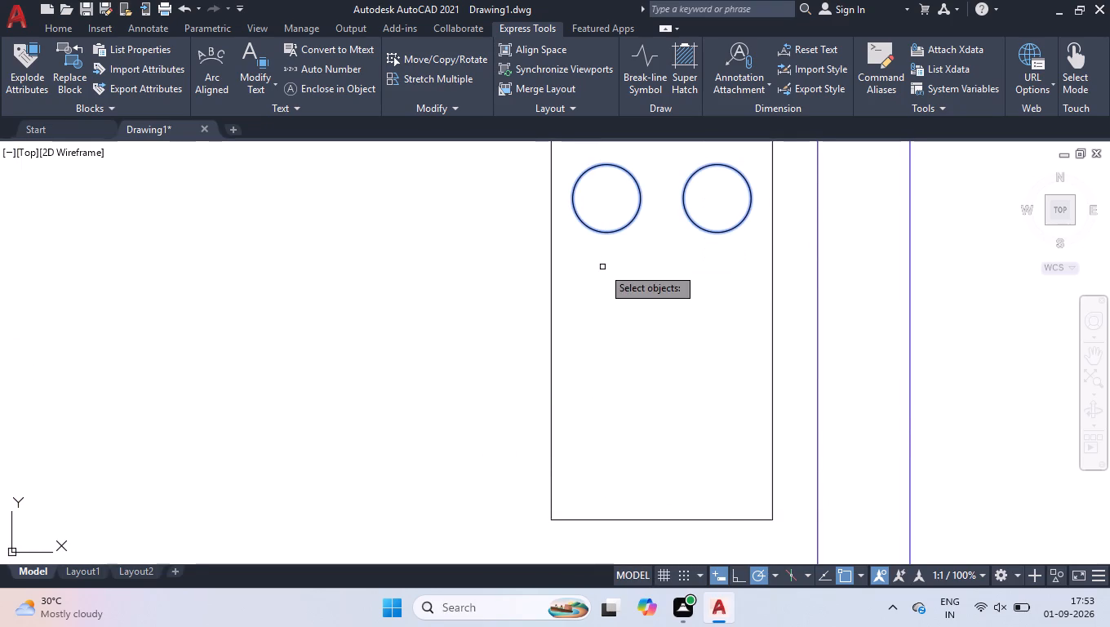
{"action": "key", "text": "Return"}
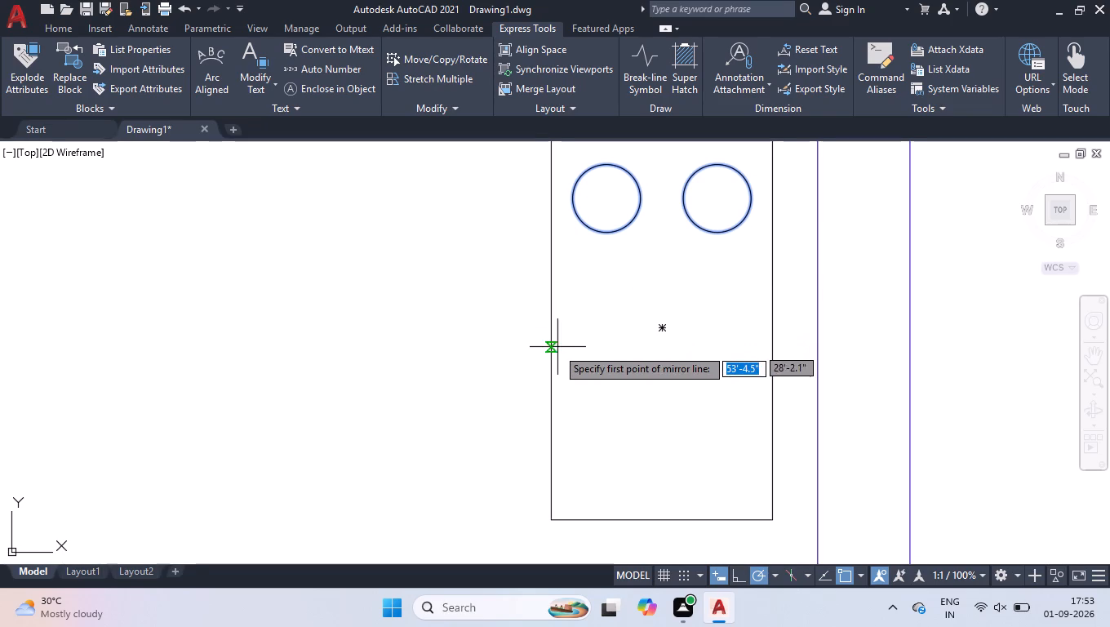
{"action": "left_click", "coordinate": [554, 327]}
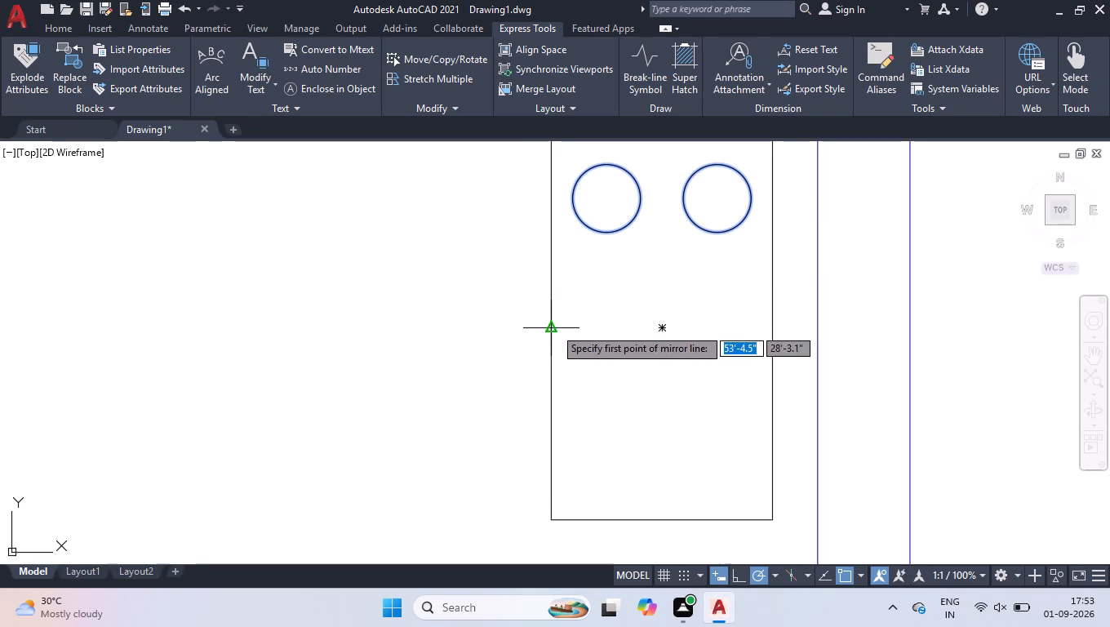
{"action": "left_click", "coordinate": [771, 333]}
{"action": "left_click_drag", "start_coordinate": [801, 392], "coordinate": [771, 333]}
Draw a small rectangle about 7" wide by 3.4" high between the upper and lower burners, starting in line with the left burners' centres.
{"action": "scroll", "coordinate": [726, 311], "scroll_direction": "down", "scroll_amount": 2}
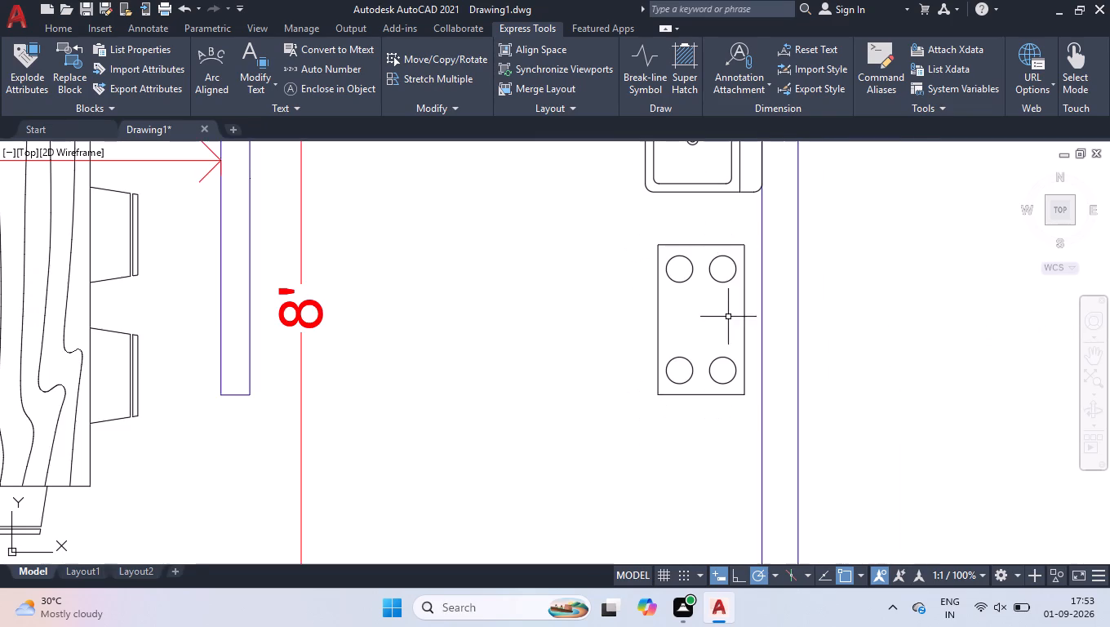
{"action": "scroll", "coordinate": [708, 276], "scroll_direction": "up", "scroll_amount": 2}
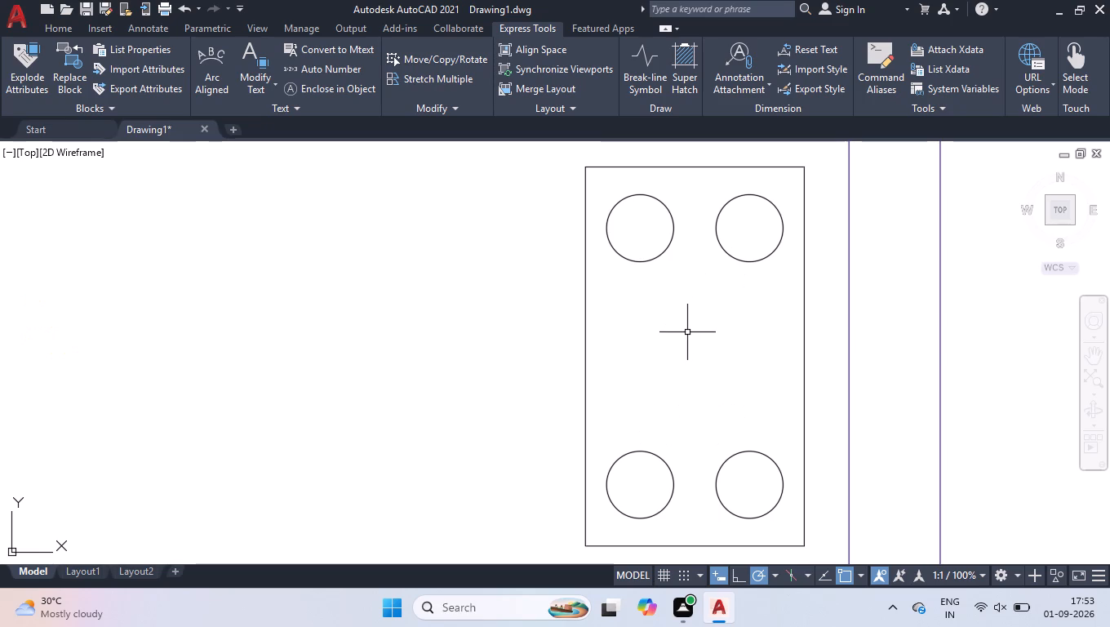
{"action": "type", "text": "REC"}
{"action": "key", "text": "Return"}
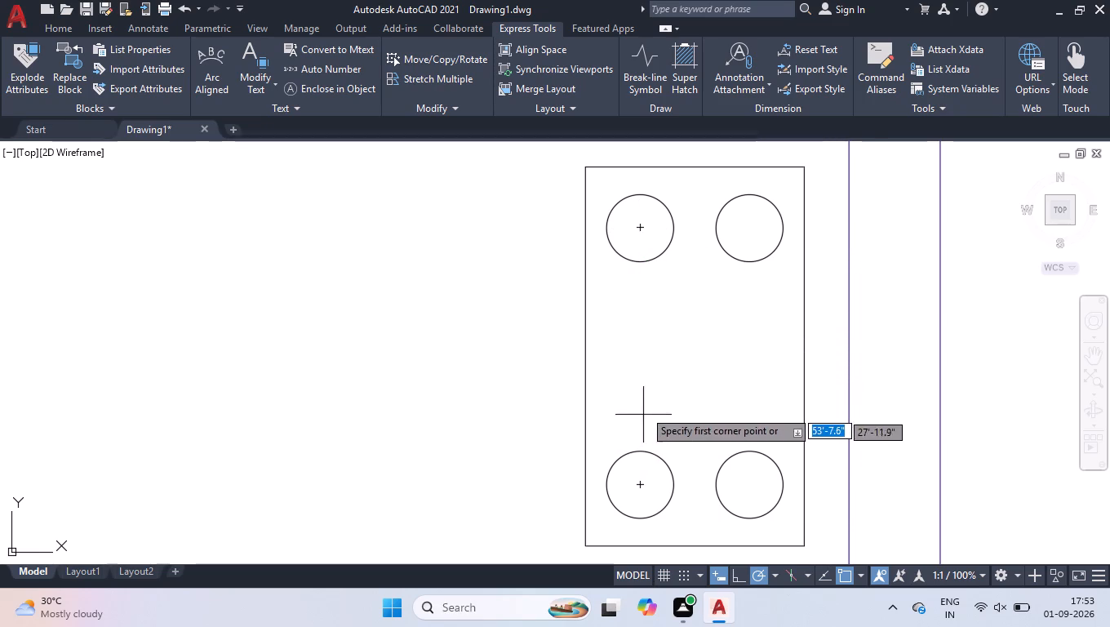
{"action": "left_click", "coordinate": [641, 327]}
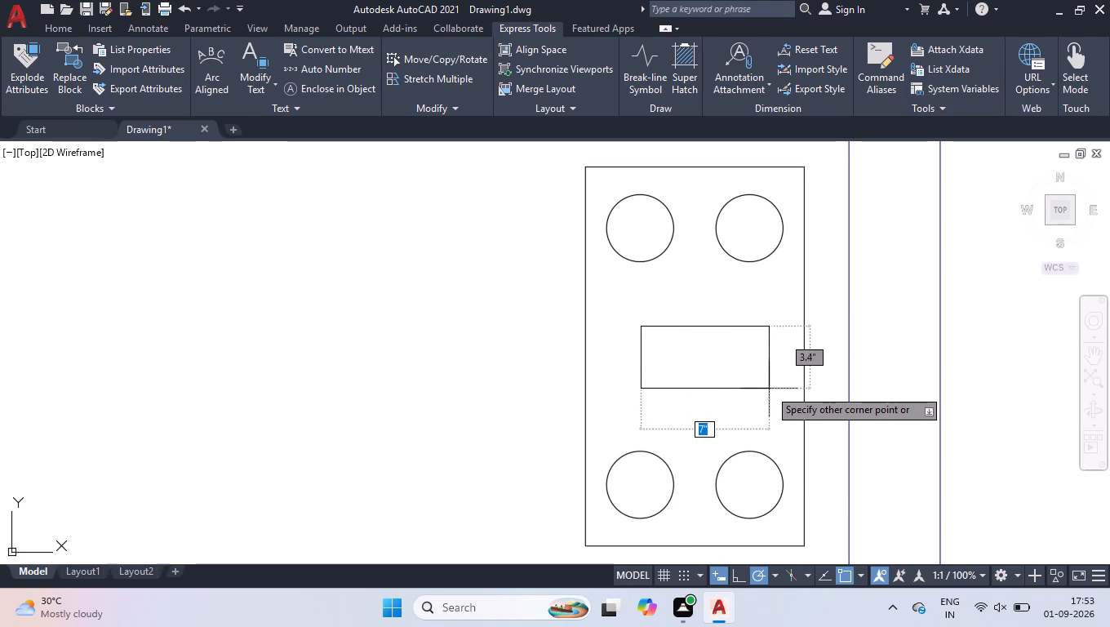
{"action": "left_click", "coordinate": [769, 390]}
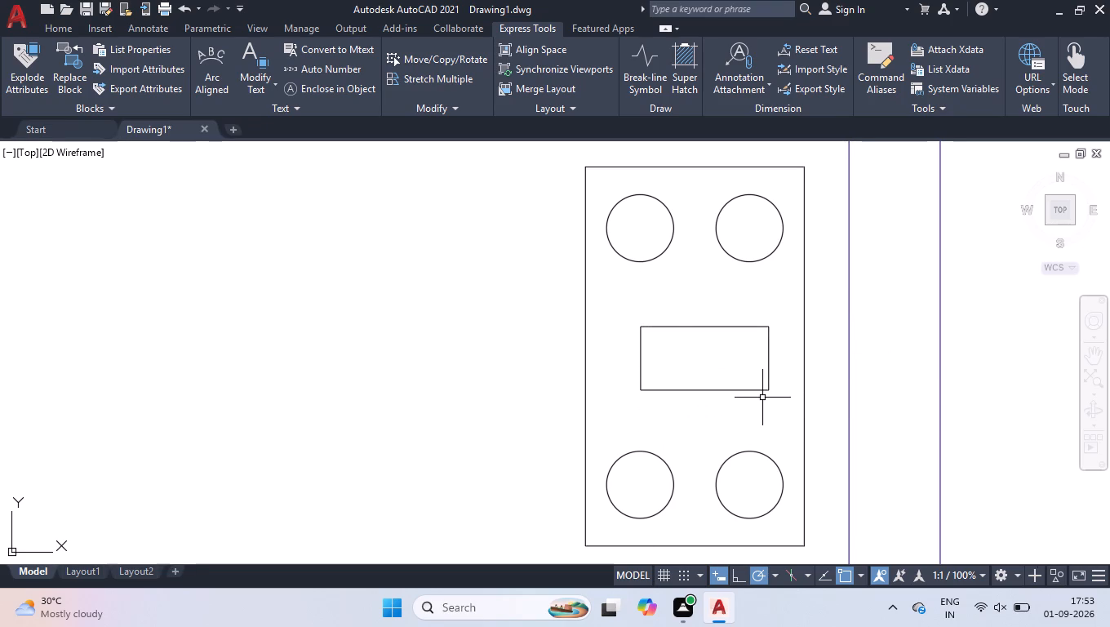
Draw a vertical line along the small rectangle's left edge, from its upper corner to its lower corner.
{"action": "scroll", "coordinate": [822, 350], "scroll_direction": "up", "scroll_amount": 1}
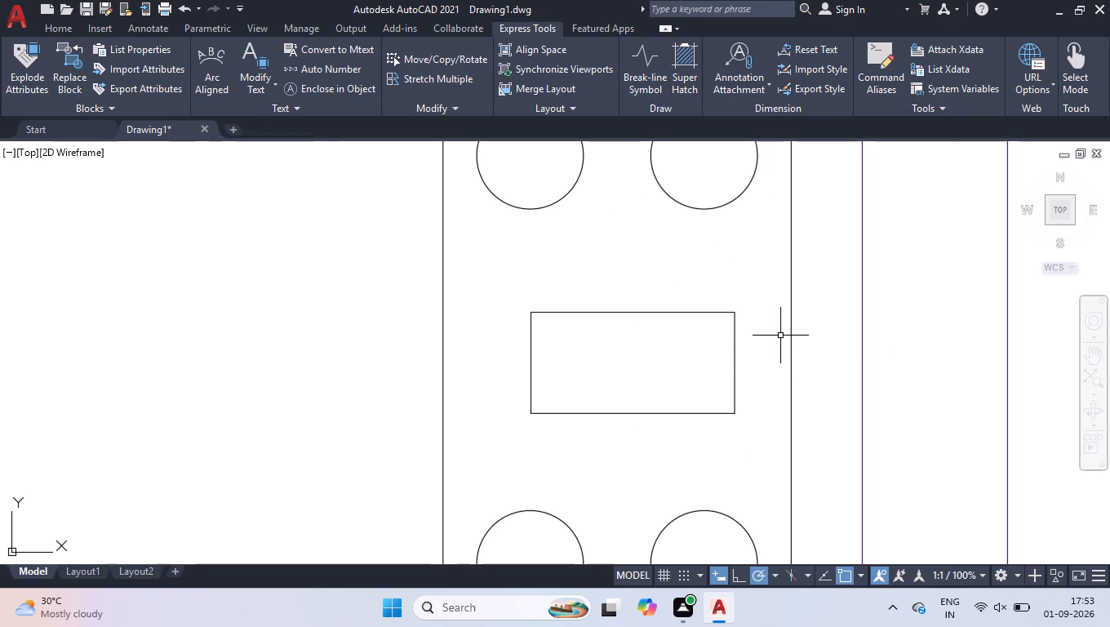
{"action": "key", "text": "l"}
{"action": "key", "text": "Return"}
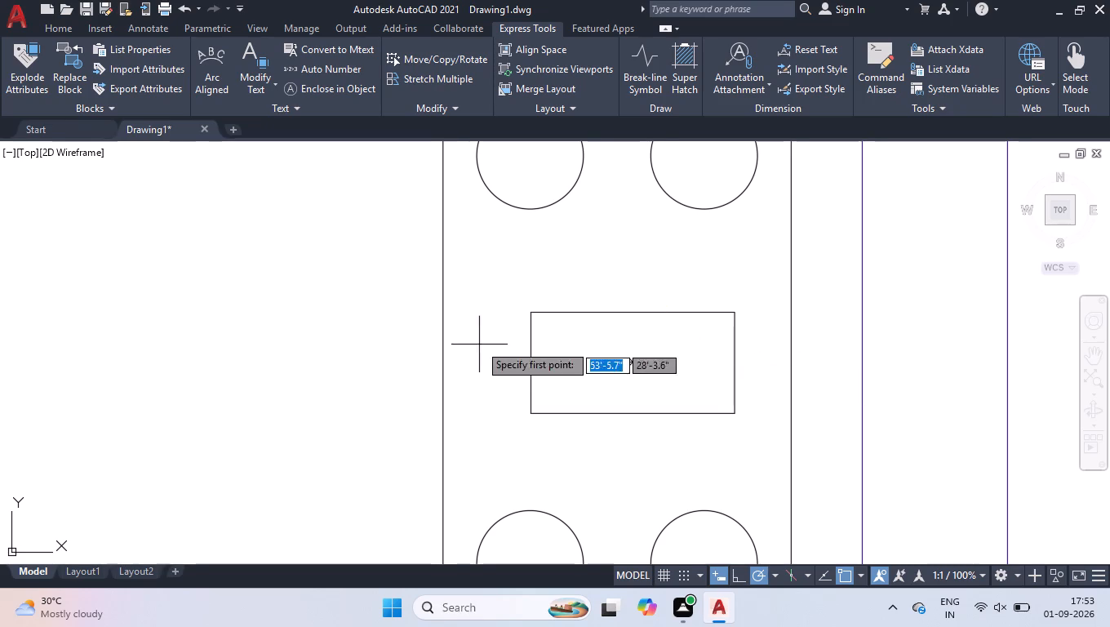
{"action": "left_click", "coordinate": [527, 315]}
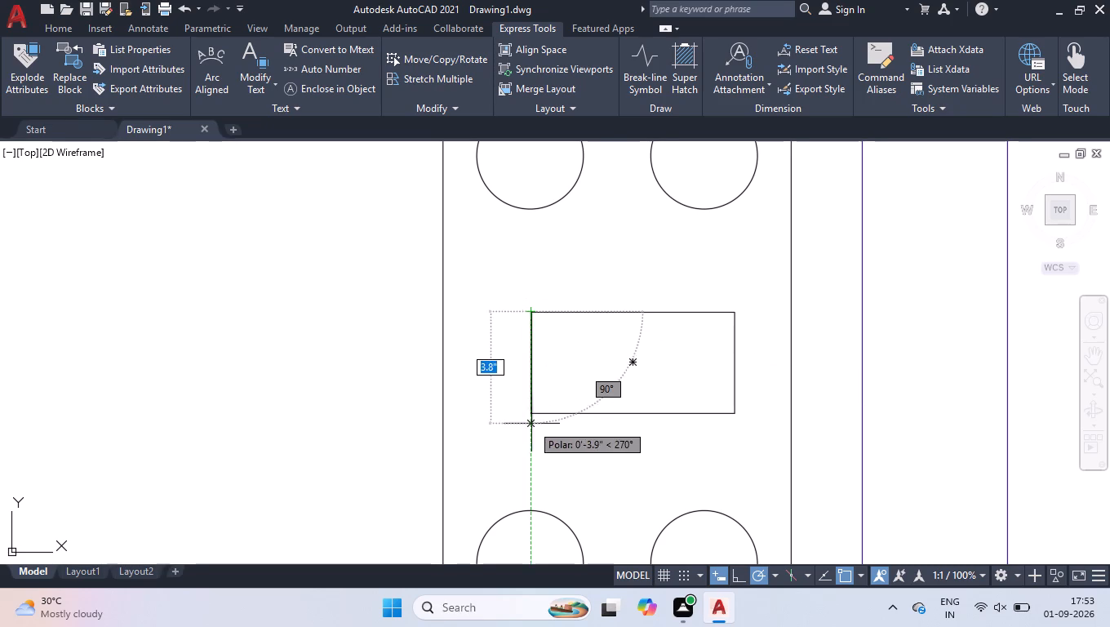
{"action": "left_click", "coordinate": [533, 414]}
{"action": "key", "text": "space"}
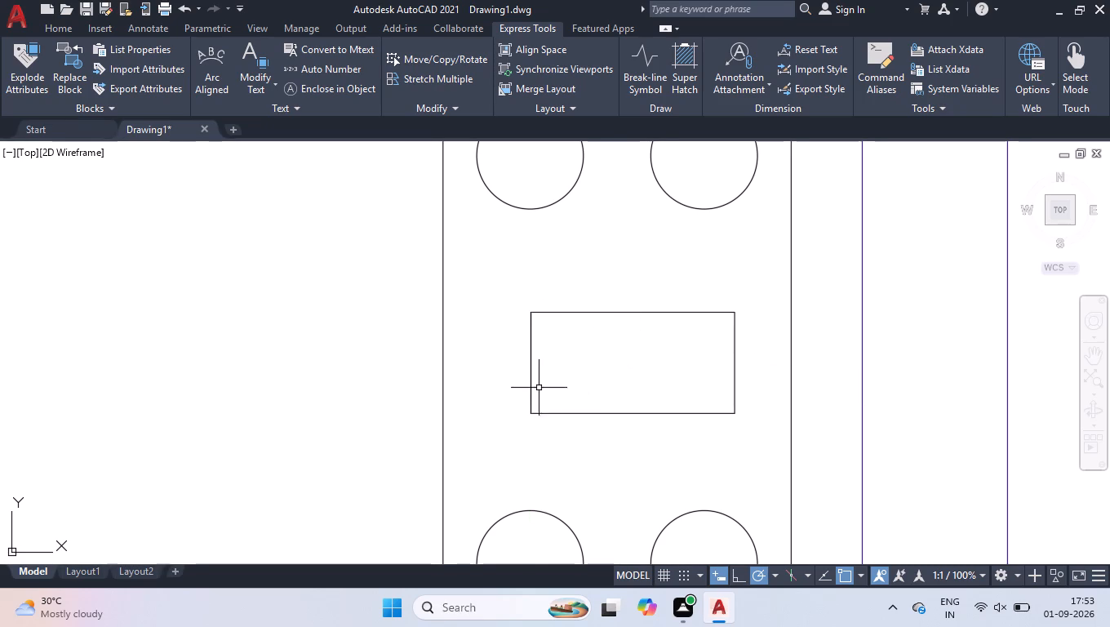
Copy the left-edge line as an array of 15 items, fitted across the small rectangle to its lower-right corner.
{"action": "left_click", "coordinate": [533, 367]}
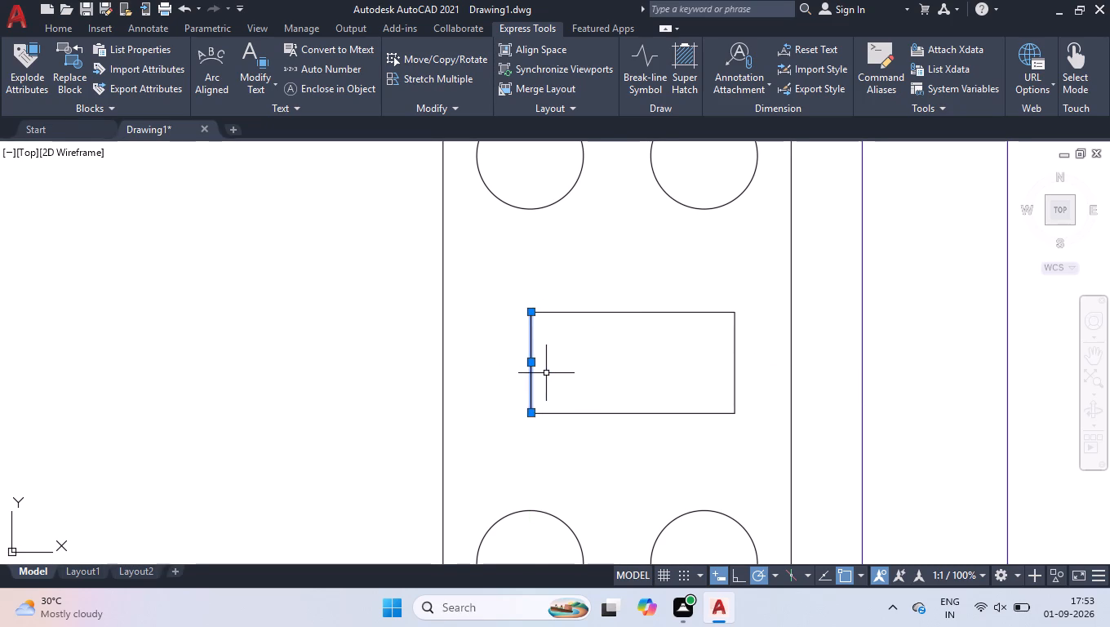
{"action": "type", "text": "CO"}
{"action": "key", "text": "Return"}
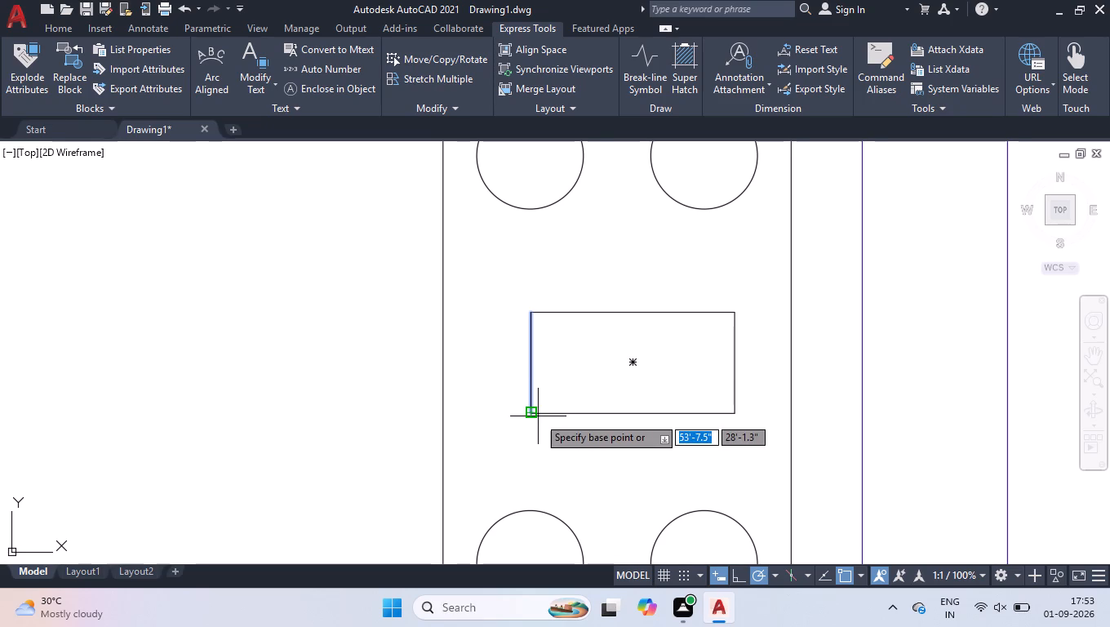
{"action": "left_click", "coordinate": [532, 414]}
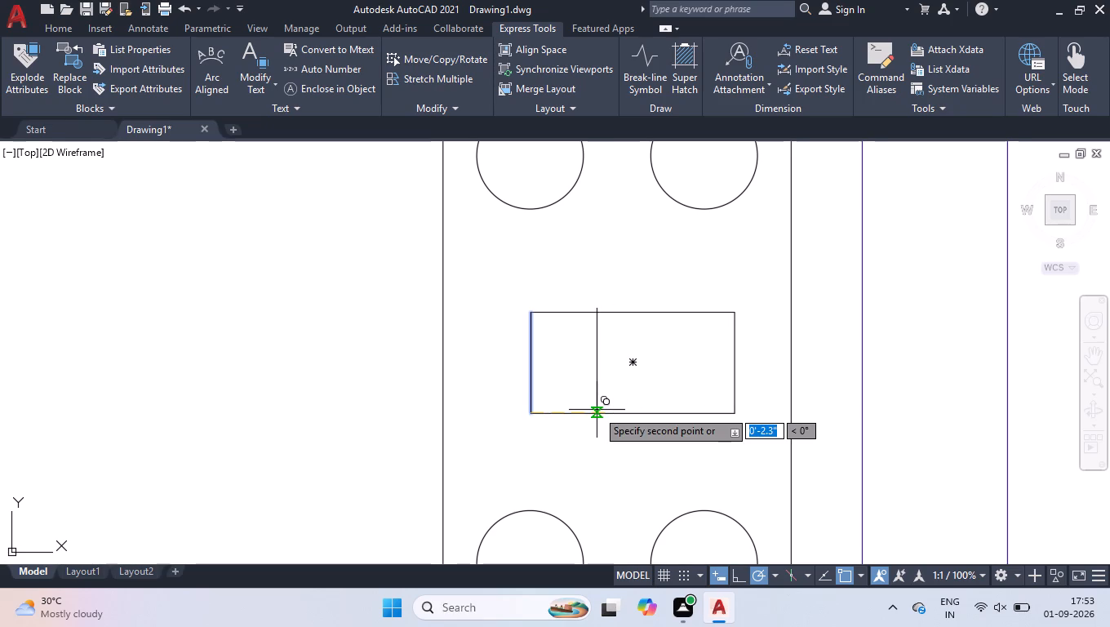
{"action": "type", "text": "AR"}
{"action": "key", "text": "Return"}
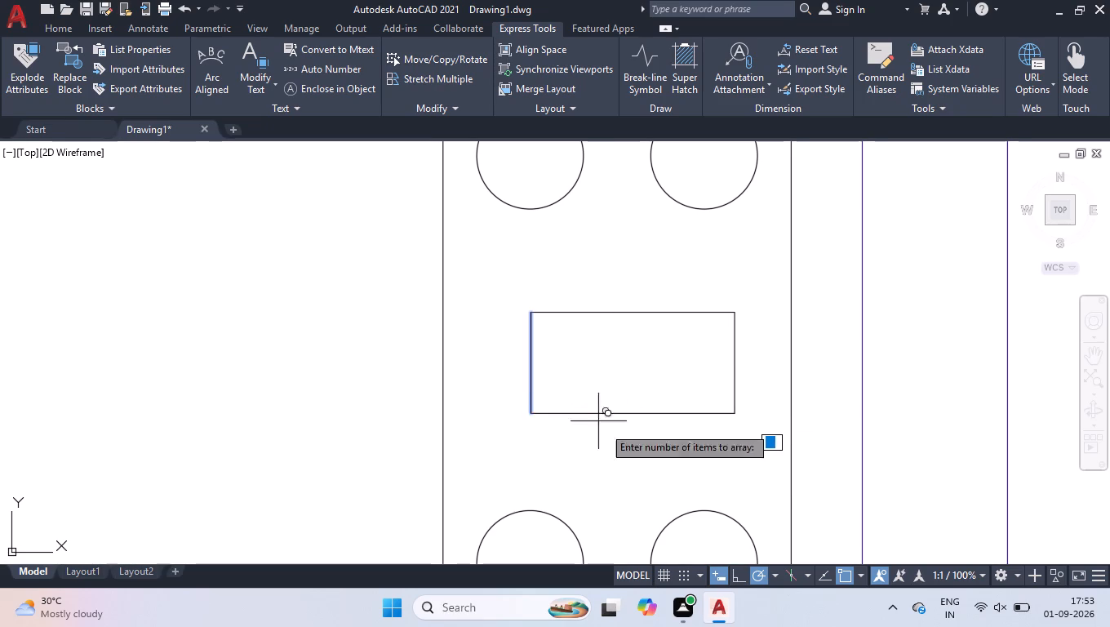
{"action": "left_click", "coordinate": [744, 575]}
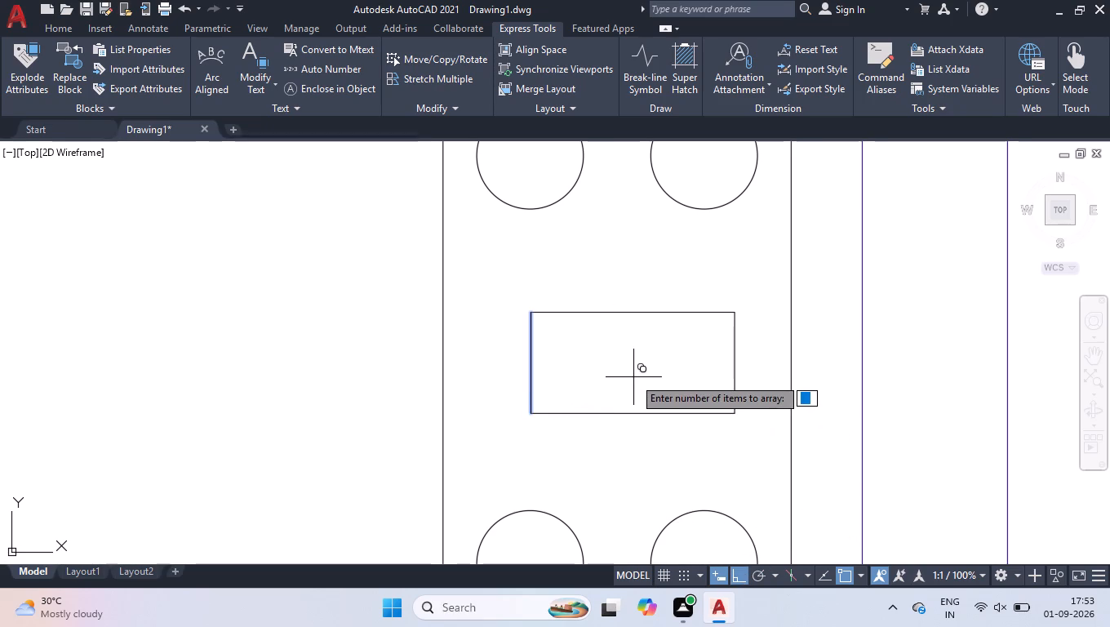
{"action": "type", "text": "10"}
{"action": "key", "text": "BackSpace"}
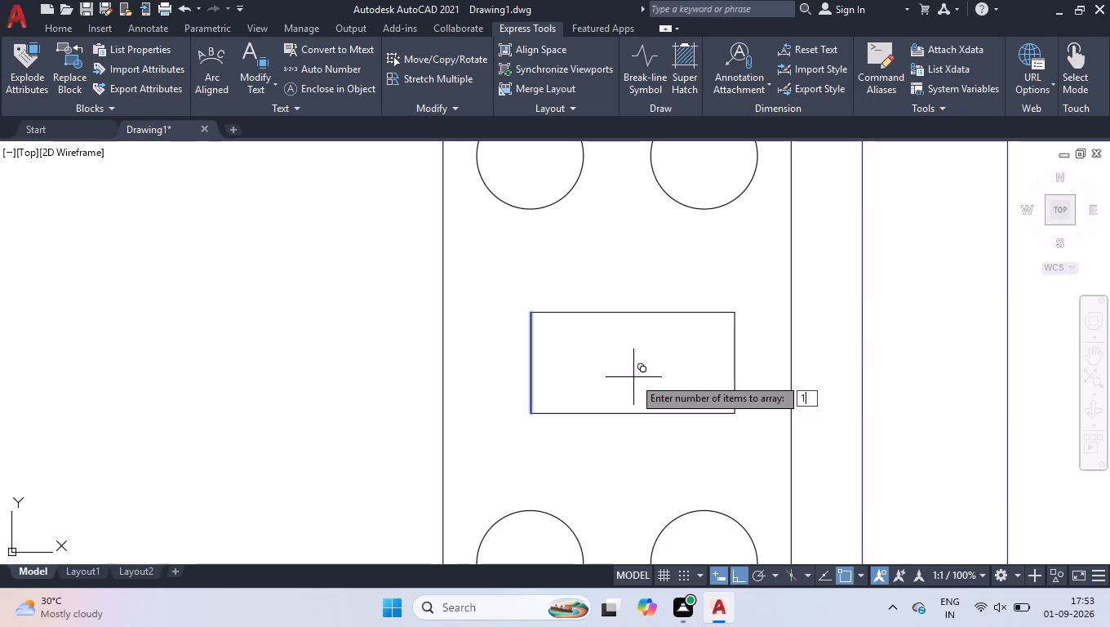
{"action": "key", "text": "5"}
{"action": "key", "text": "Return"}
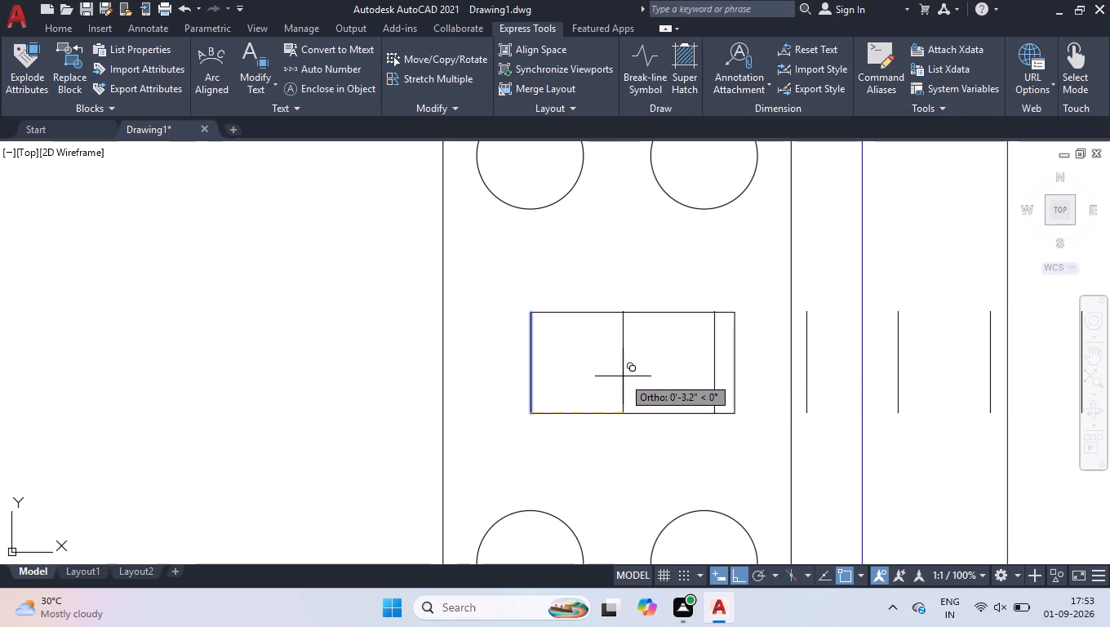
{"action": "key", "text": "f"}
{"action": "key", "text": "Return"}
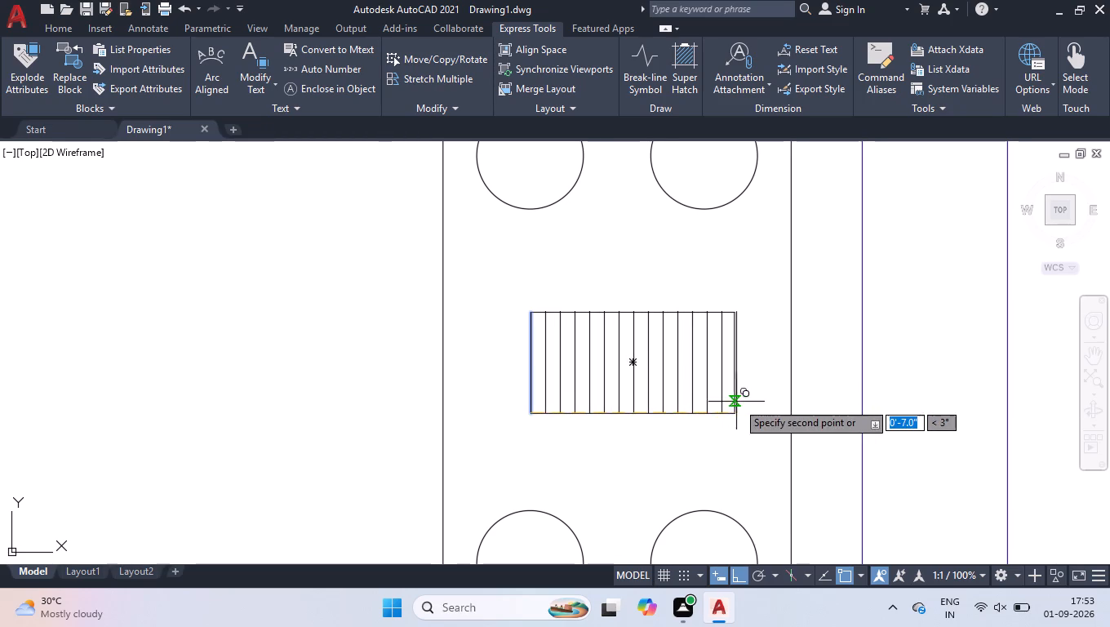
{"action": "left_click", "coordinate": [732, 412]}
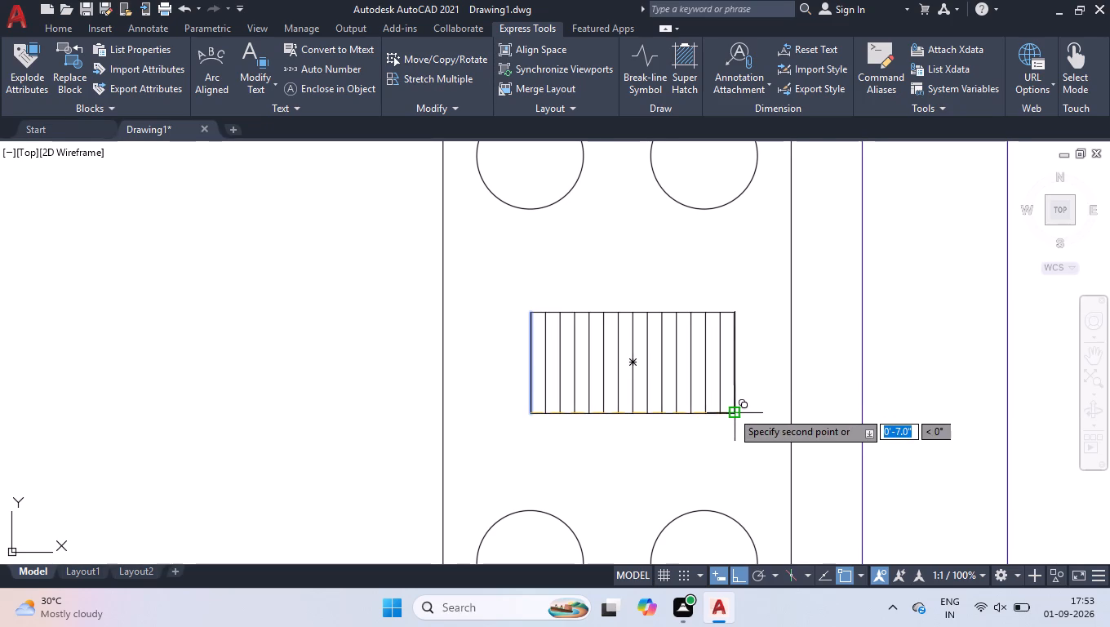
{"action": "key", "text": "Return"}
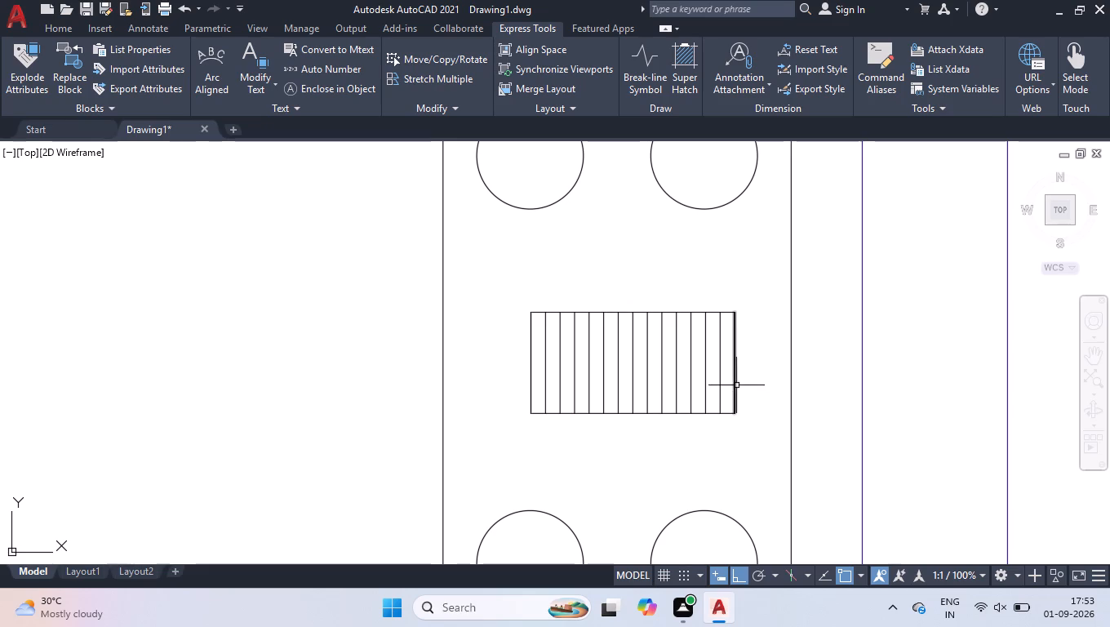
Delete the two end lines of the array that overlap the small rectangle's left and right edges.
{"action": "left_click", "coordinate": [734, 385]}
{"action": "left_click", "coordinate": [532, 369]}
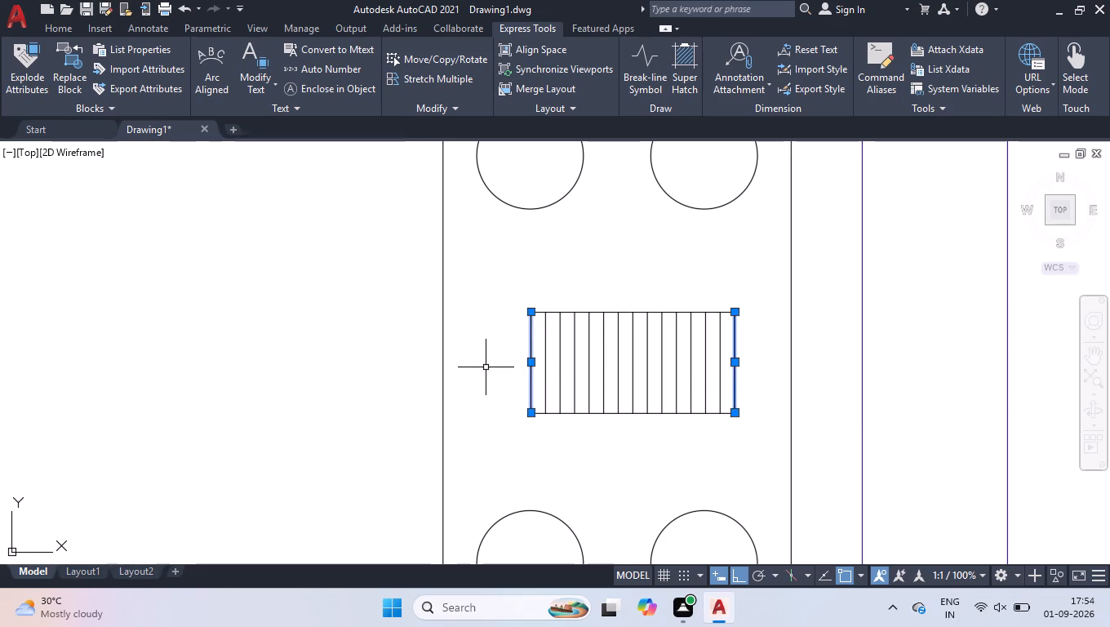
{"action": "key", "text": "Delete"}
Delete six alternate vertical lines inside the stove's centre panel, starting with the second from its right edge.
{"action": "scroll", "coordinate": [708, 448], "scroll_direction": "down", "scroll_amount": 2}
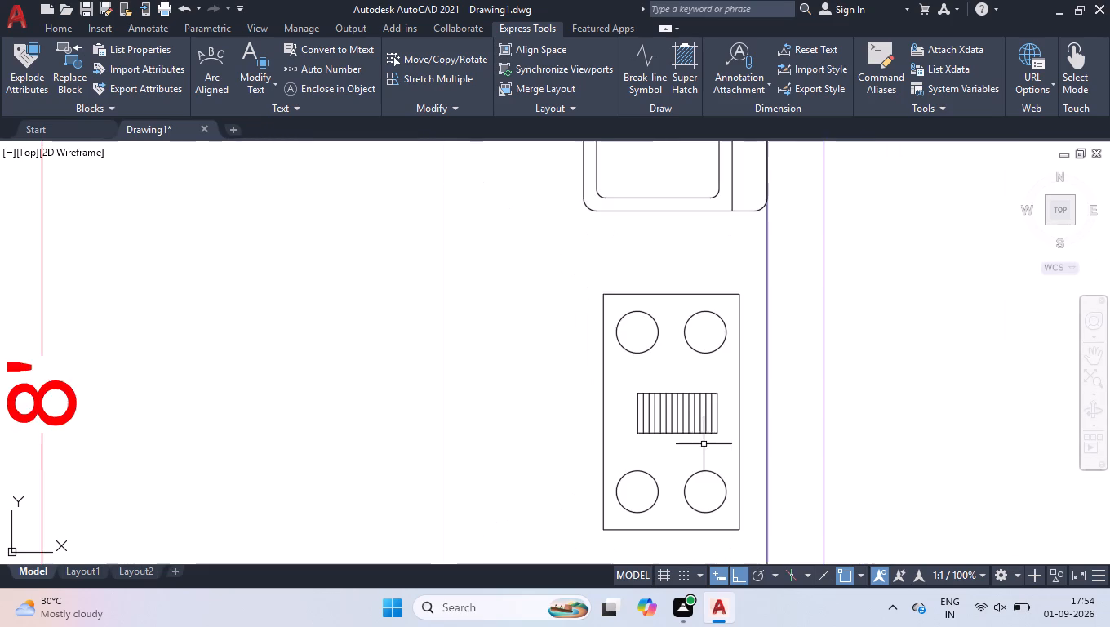
{"action": "scroll", "coordinate": [699, 420], "scroll_direction": "up", "scroll_amount": 3}
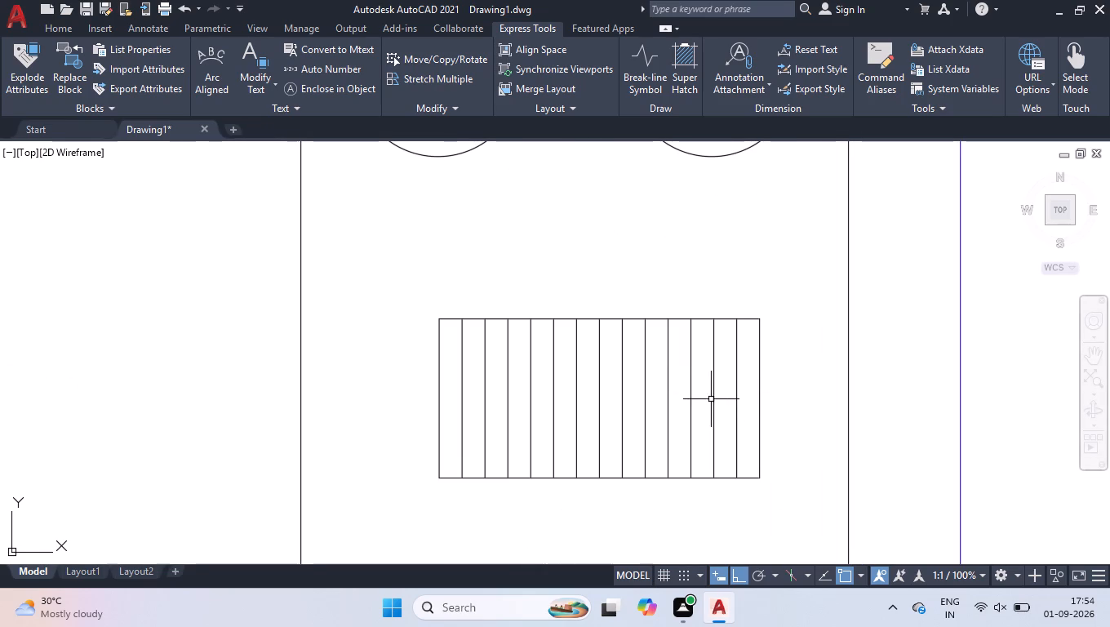
{"action": "left_click", "coordinate": [714, 394]}
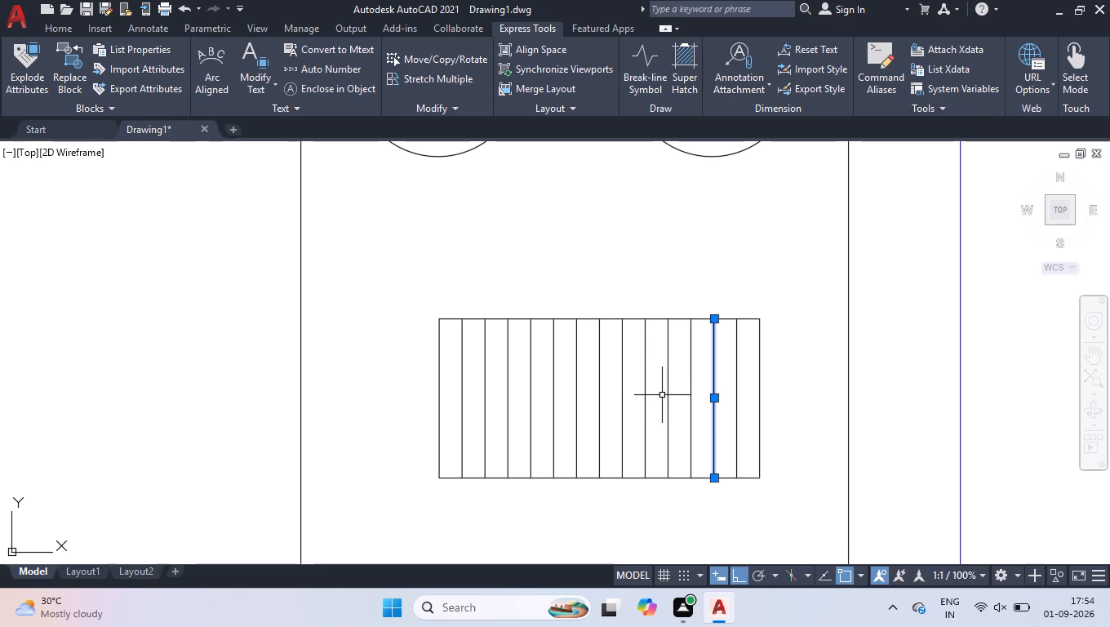
{"action": "left_click", "coordinate": [668, 395]}
{"action": "left_click", "coordinate": [622, 391]}
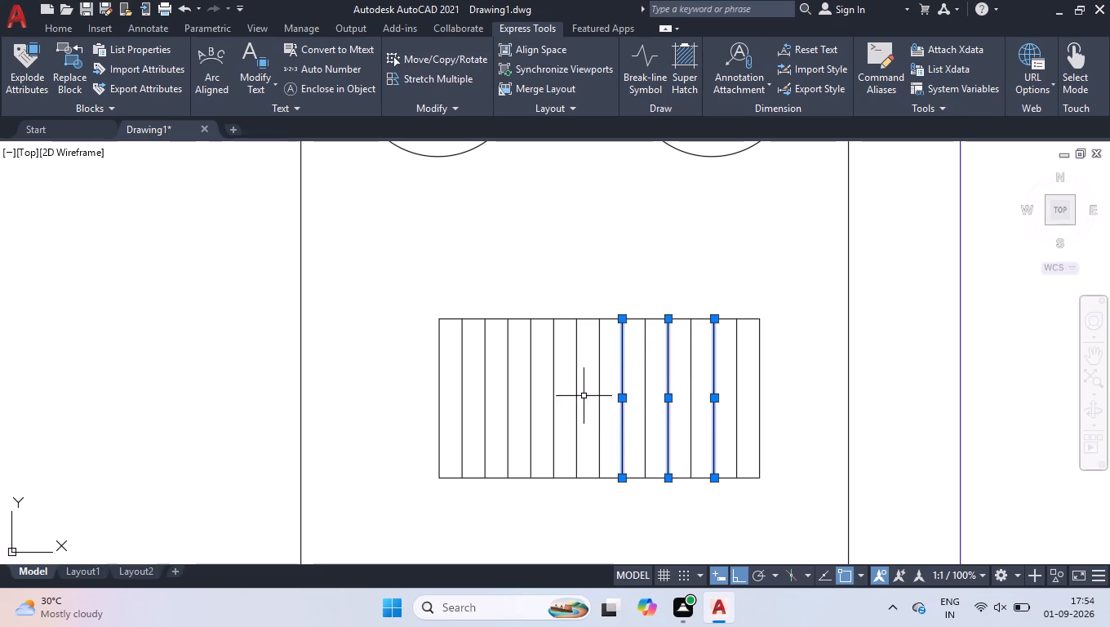
{"action": "left_click", "coordinate": [577, 396]}
{"action": "left_click", "coordinate": [530, 390]}
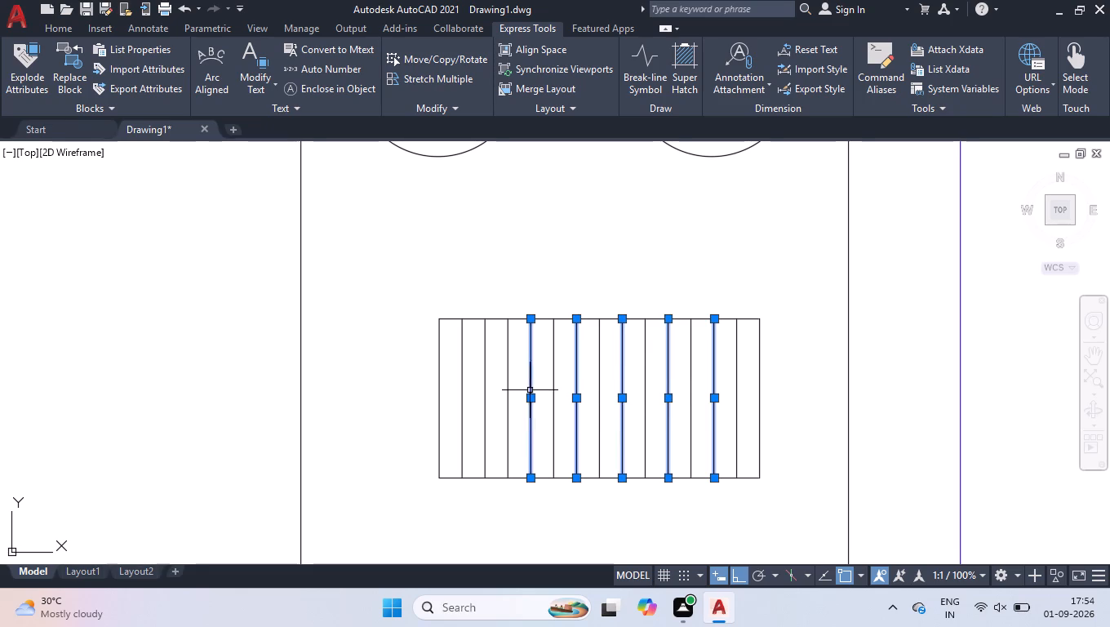
{"action": "left_click", "coordinate": [488, 401]}
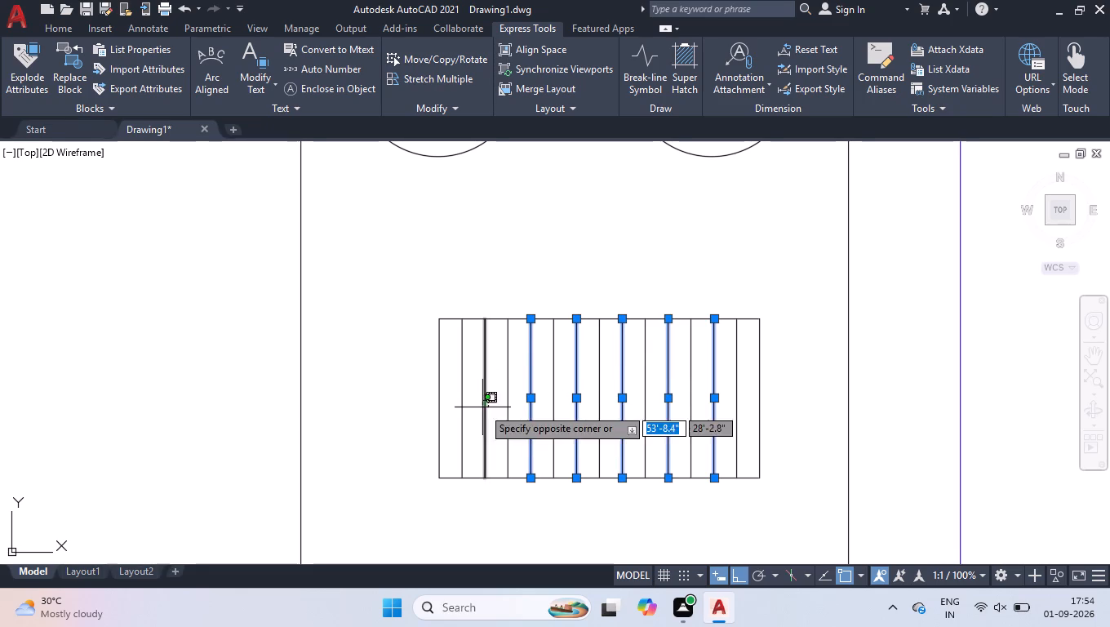
{"action": "left_click", "coordinate": [482, 407]}
{"action": "key", "text": "Delete"}
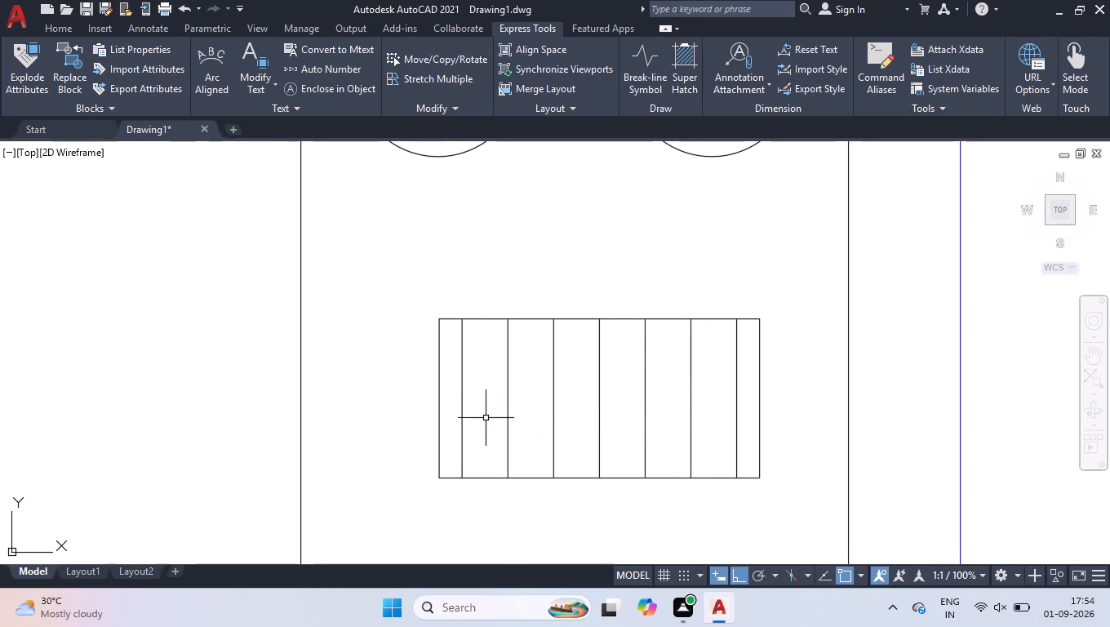
Draw a vertical and a horizontal diameter line through the stove's lower-right burner, each from quadrant to quadrant.
{"action": "scroll", "coordinate": [495, 412], "scroll_direction": "down", "scroll_amount": 2}
{"action": "scroll", "coordinate": [592, 380], "scroll_direction": "down", "scroll_amount": 1}
{"action": "scroll", "coordinate": [541, 501], "scroll_direction": "up", "scroll_amount": 1}
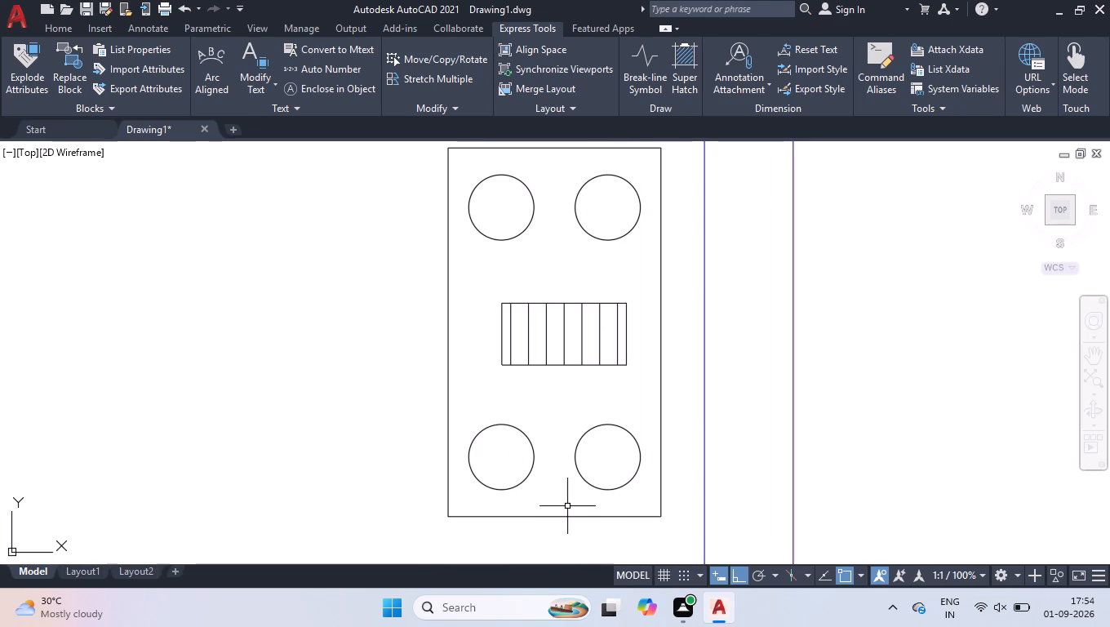
{"action": "scroll", "coordinate": [596, 499], "scroll_direction": "up", "scroll_amount": 1}
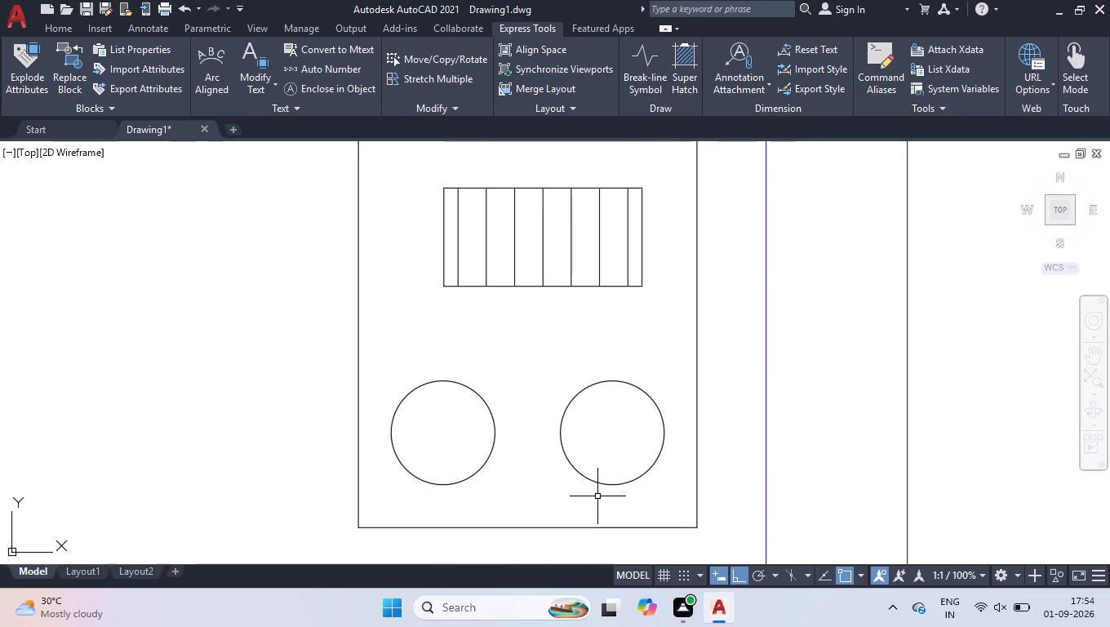
{"action": "key", "text": "l"}
{"action": "key", "text": "Return"}
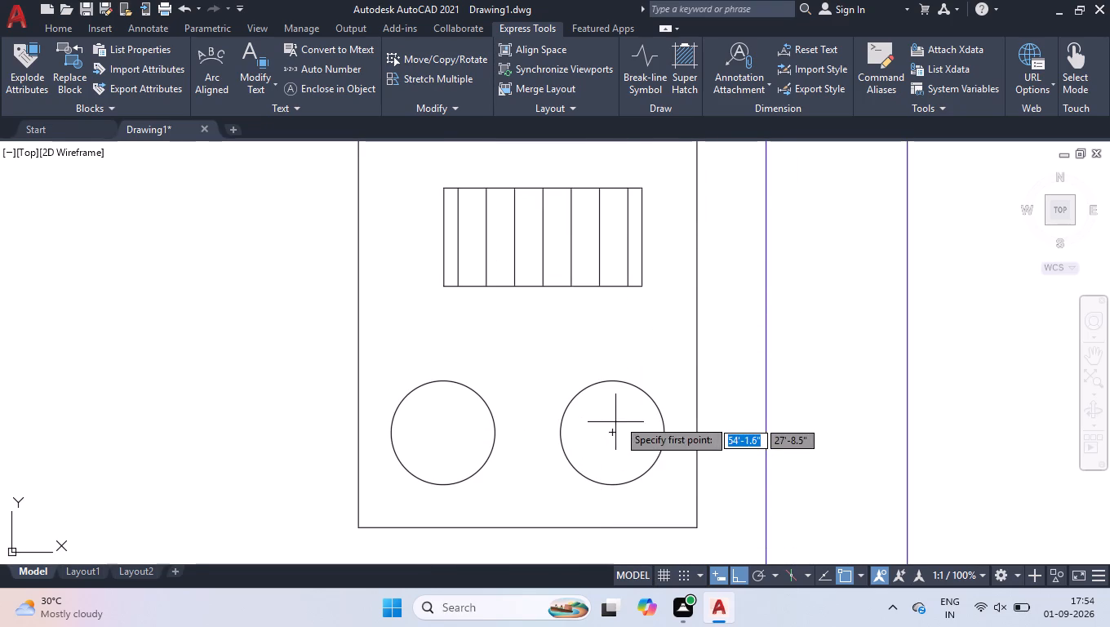
{"action": "left_click", "coordinate": [614, 487]}
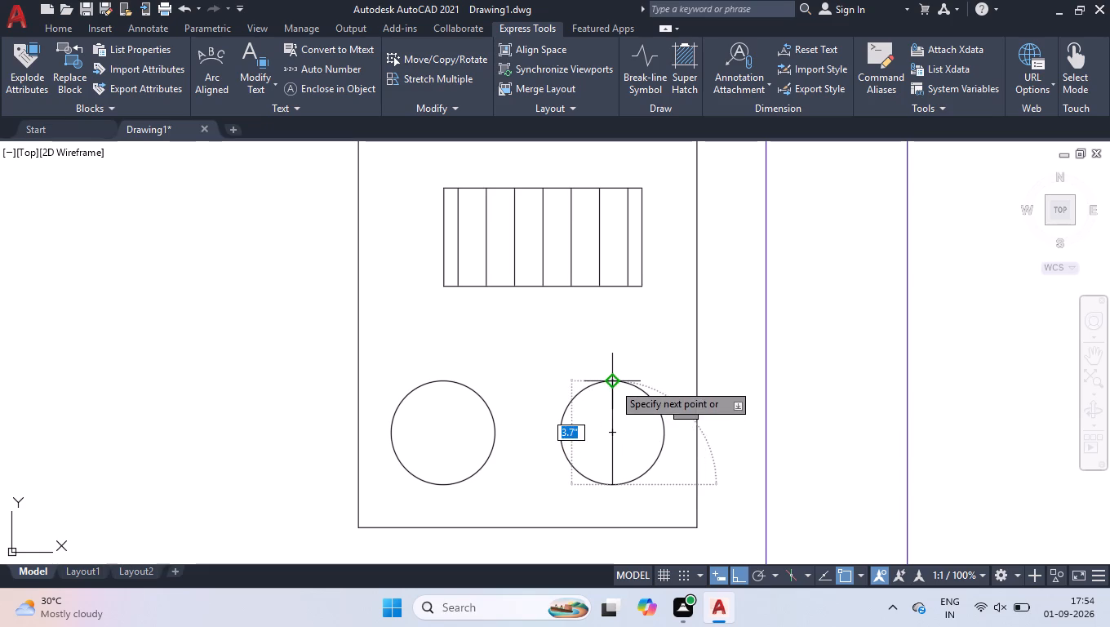
{"action": "left_click", "coordinate": [613, 382]}
{"action": "key", "text": "space"}
{"action": "key", "text": "space"}
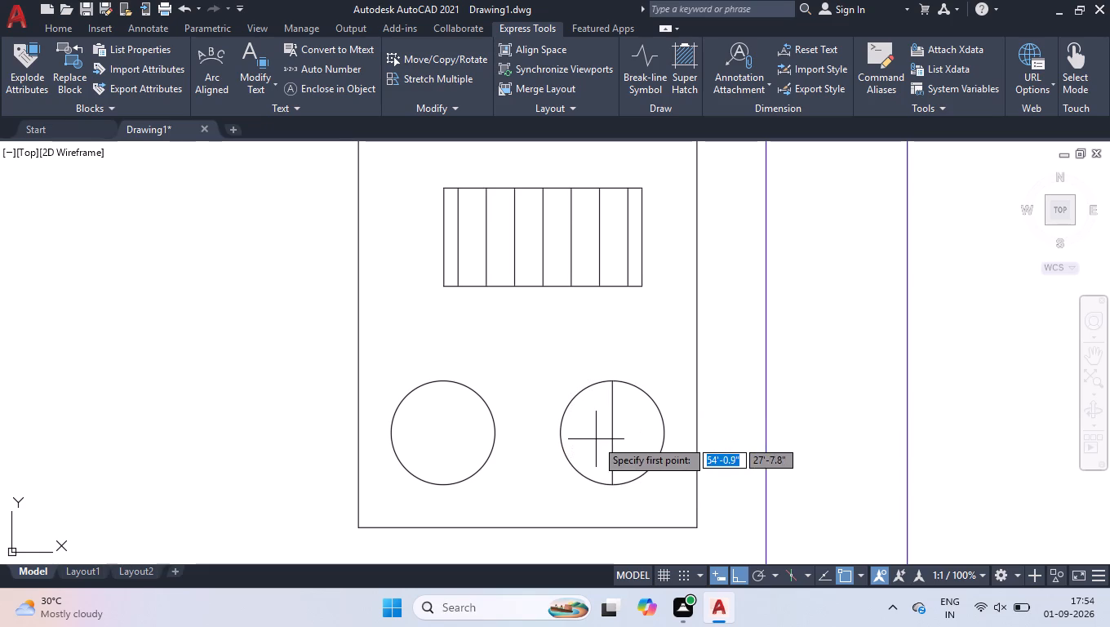
{"action": "left_click", "coordinate": [563, 434]}
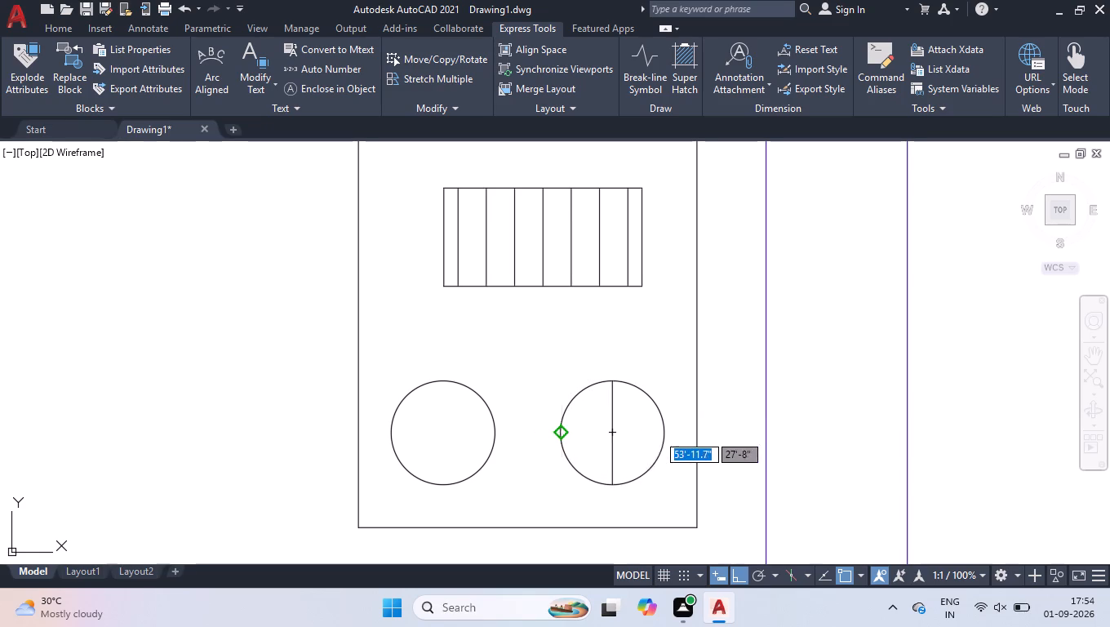
{"action": "left_click", "coordinate": [661, 432]}
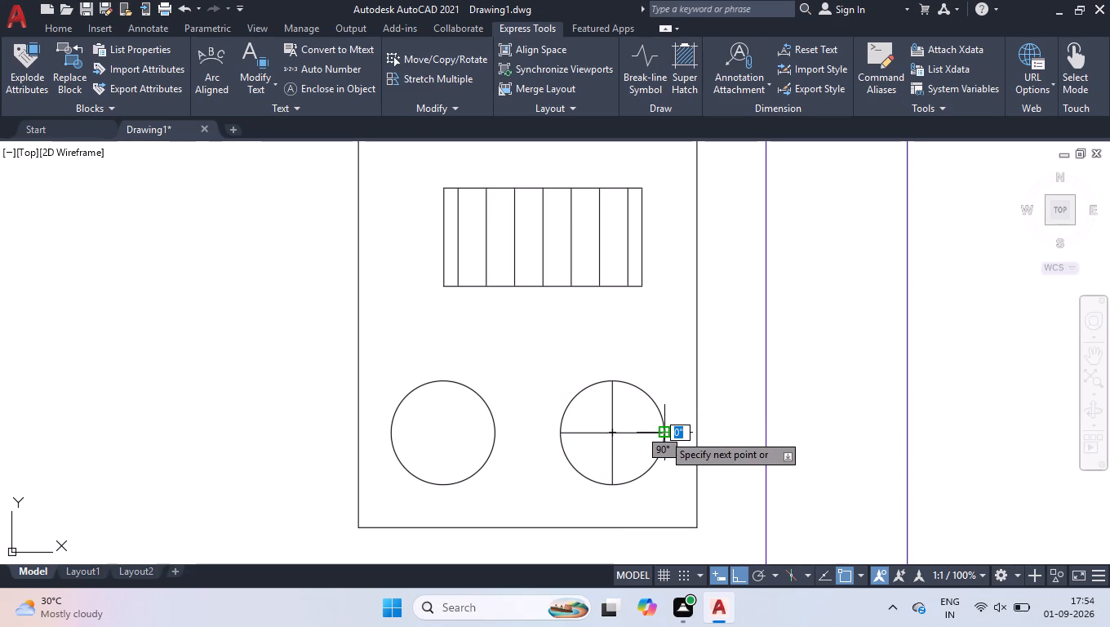
{"action": "key", "text": "space"}
Draw a diagonal line from the midpoint between the lower-right burner's right and top quadrants to its centre.
{"action": "scroll", "coordinate": [659, 430], "scroll_direction": "up", "scroll_amount": 2}
{"action": "key", "text": "space"}
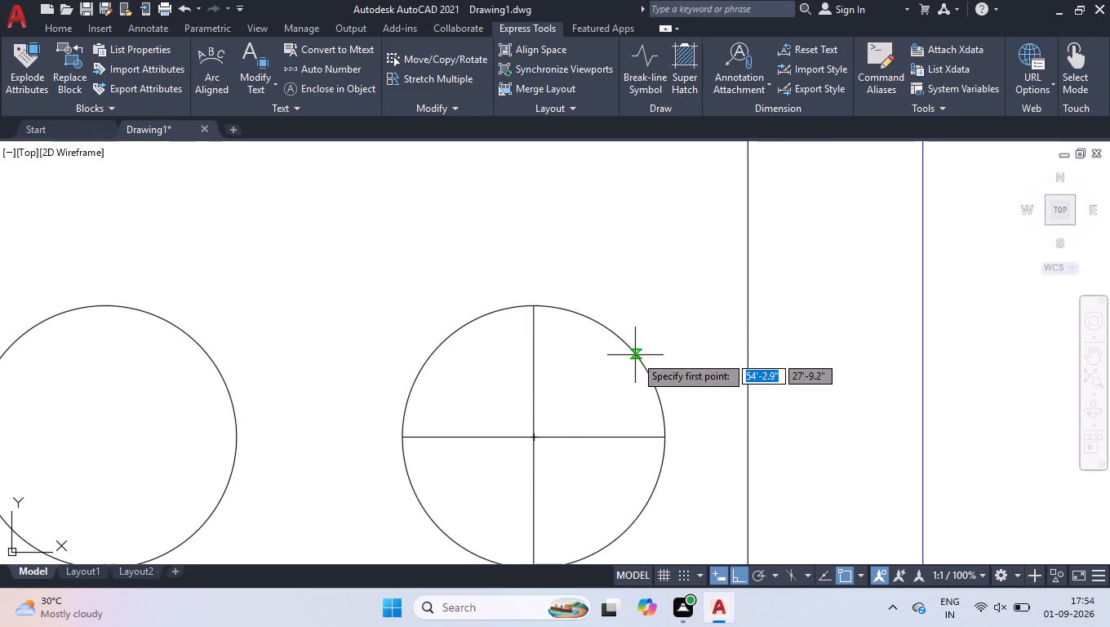
{"action": "type", "text": "M2P"}
{"action": "key", "text": "Return"}
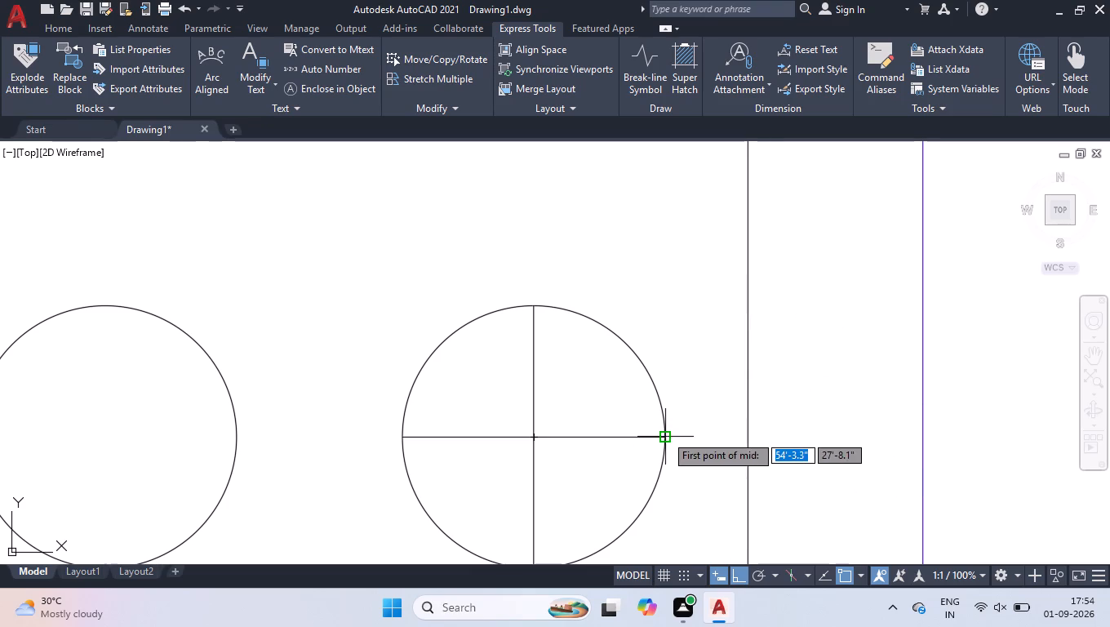
{"action": "left_click", "coordinate": [666, 434]}
{"action": "left_click", "coordinate": [535, 304]}
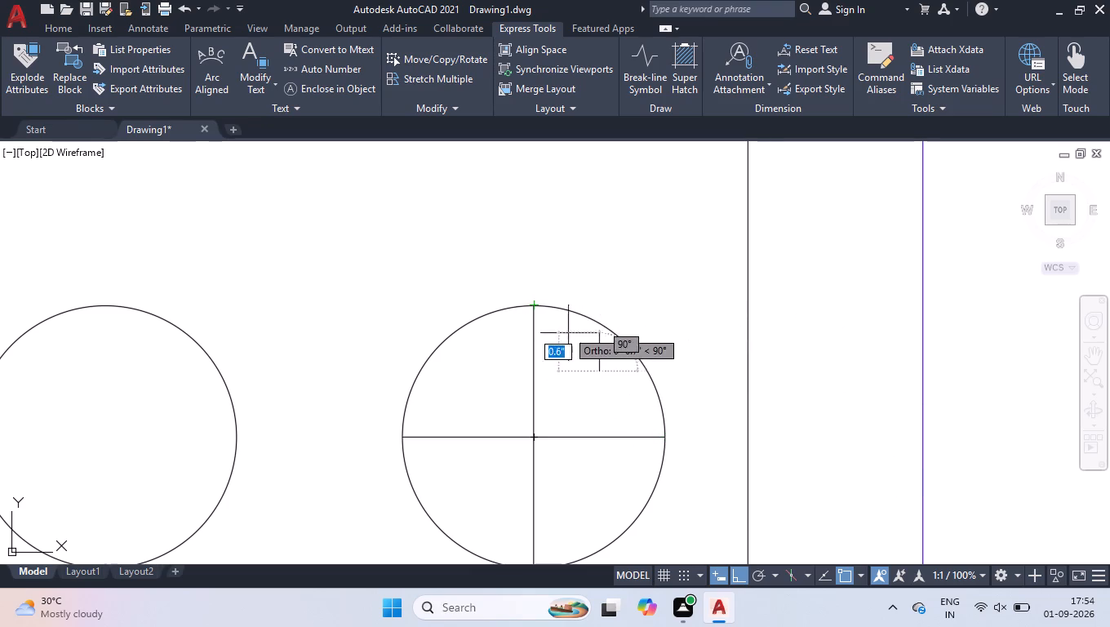
{"action": "left_click", "coordinate": [533, 437]}
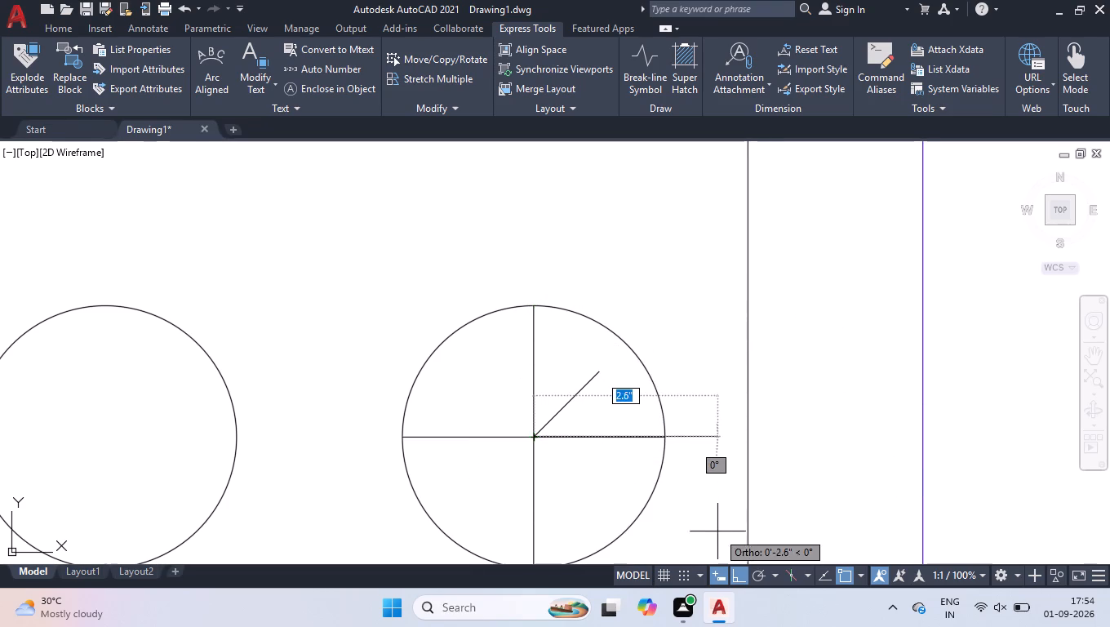
{"action": "left_click", "coordinate": [754, 576]}
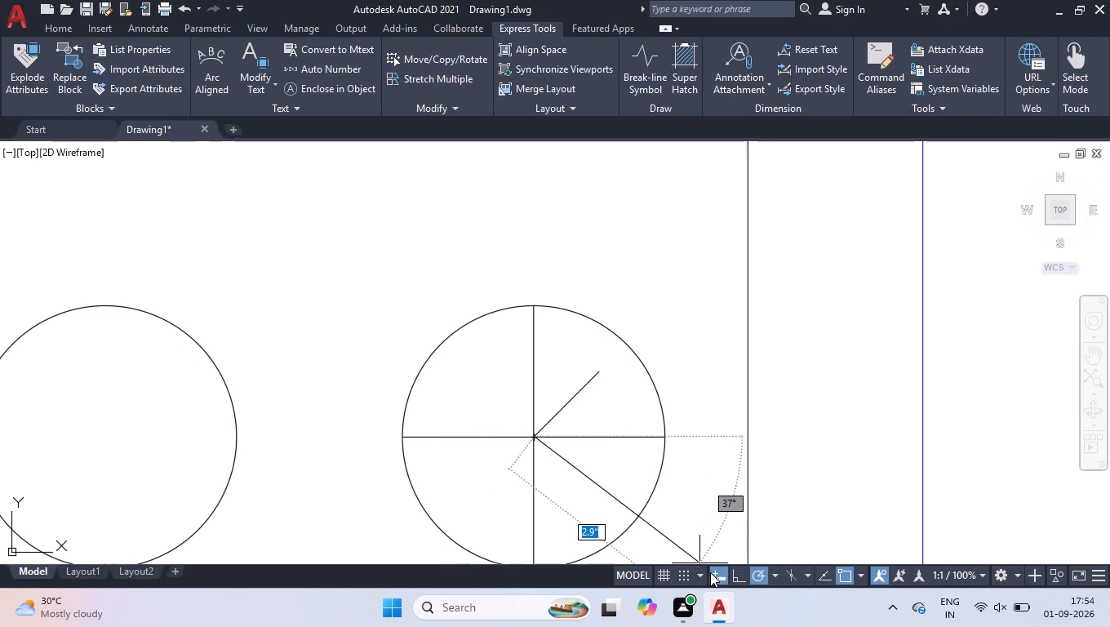
{"action": "left_click", "coordinate": [743, 575]}
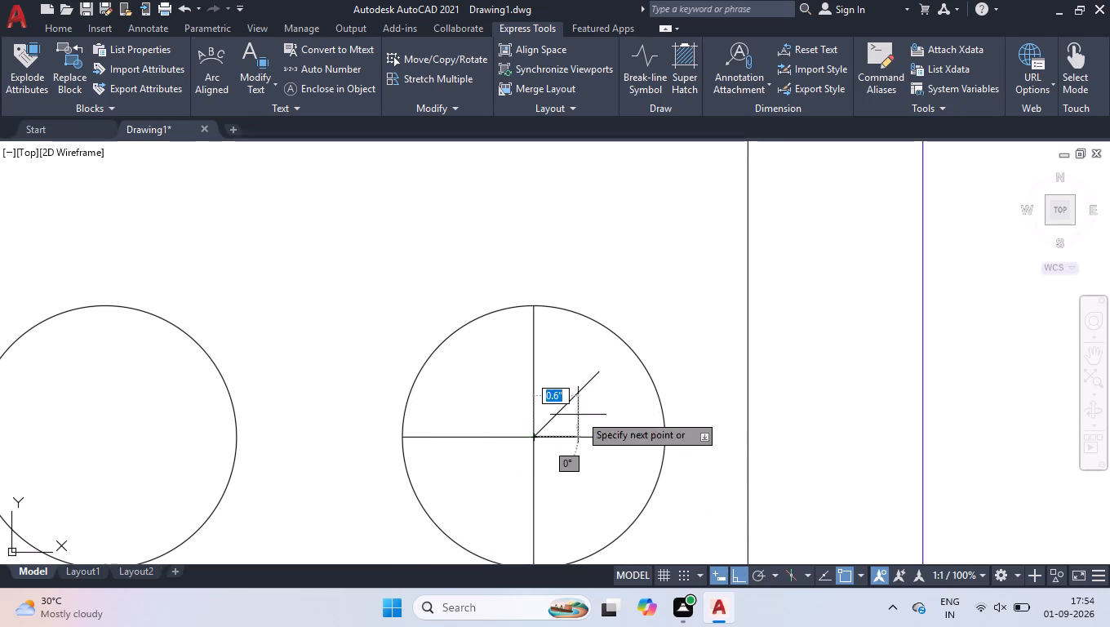
{"action": "key", "text": "space"}
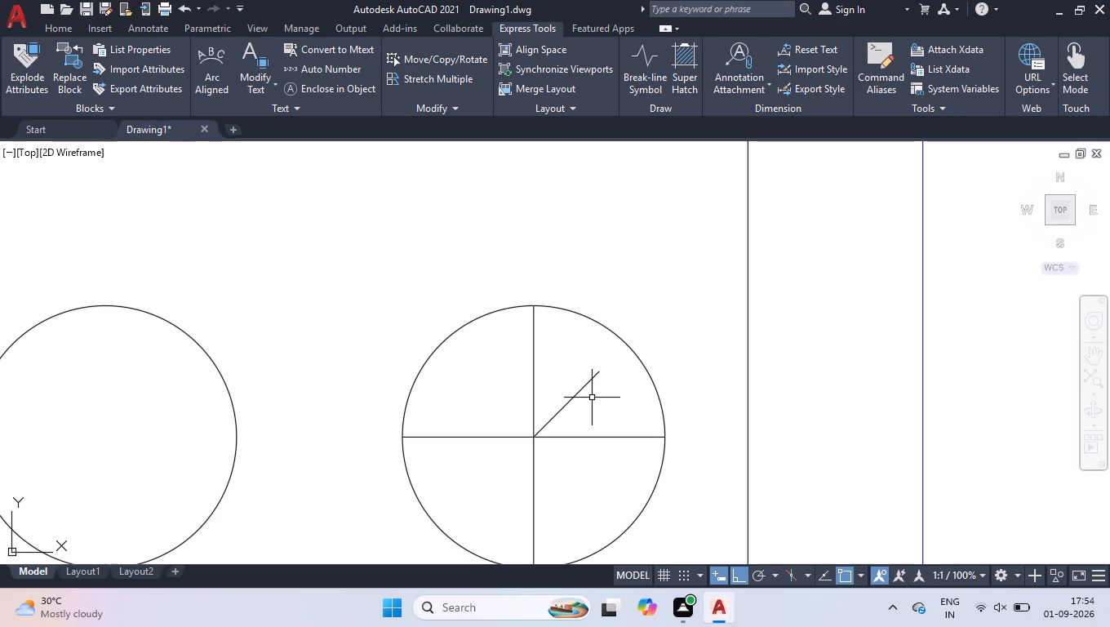
Extend the diagonal line's outer end to the lower-right burner's circle.
{"action": "type", "text": "EX"}
{"action": "key", "text": "Return"}
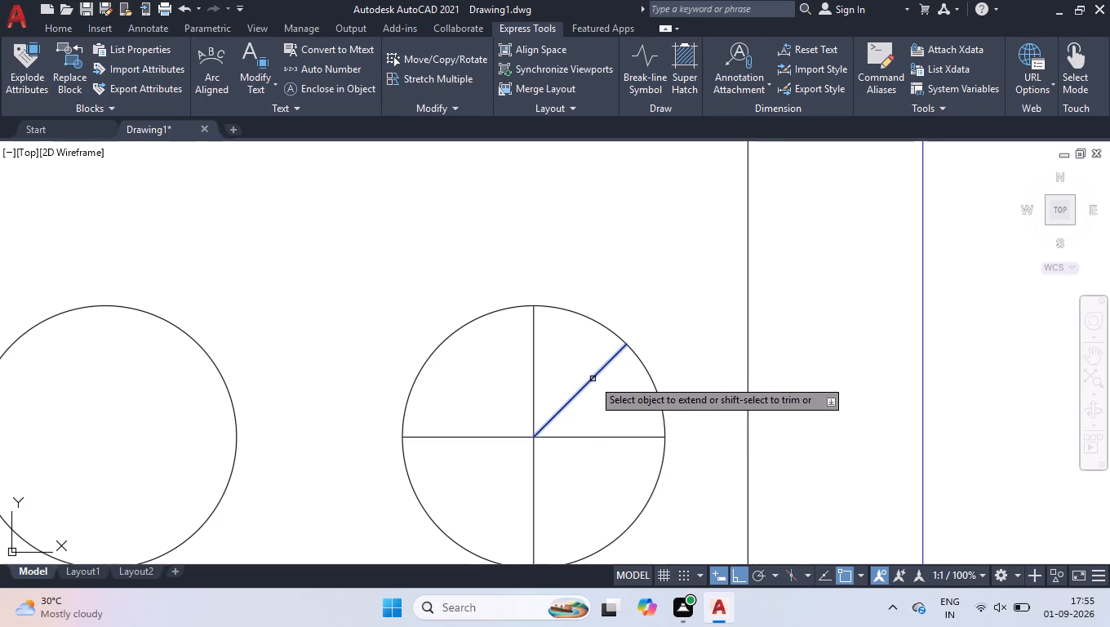
{"action": "left_click", "coordinate": [593, 378]}
{"action": "key", "text": "Return"}
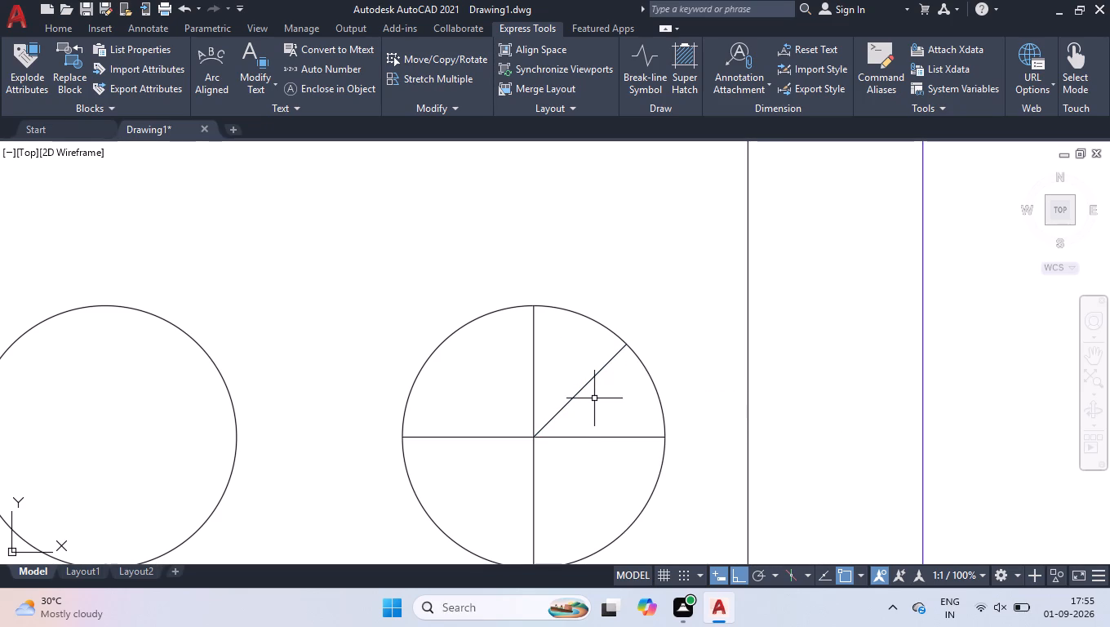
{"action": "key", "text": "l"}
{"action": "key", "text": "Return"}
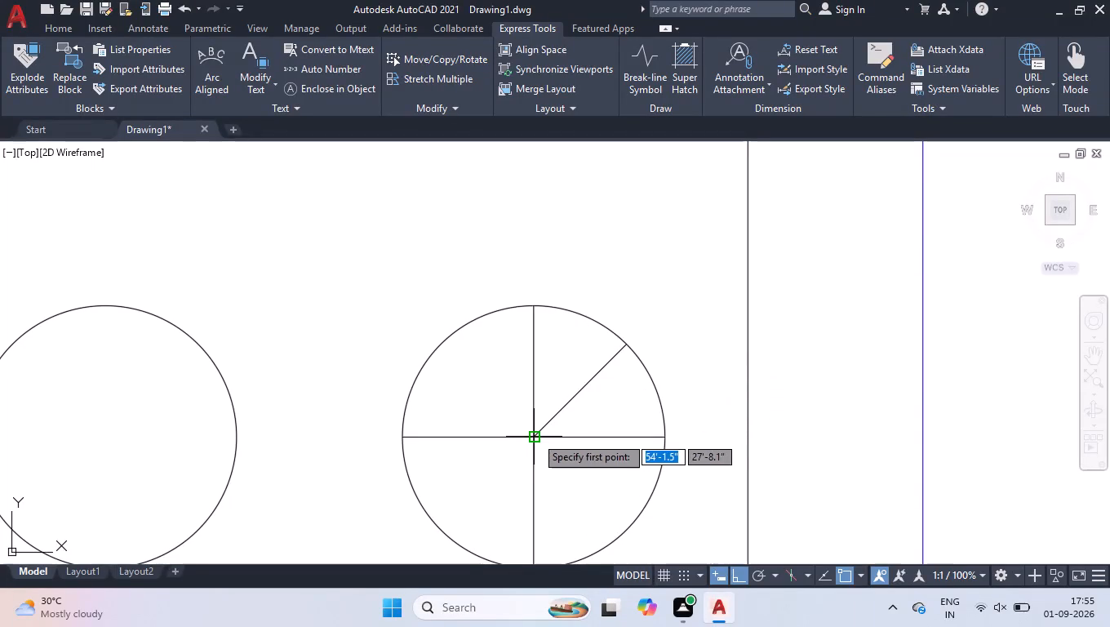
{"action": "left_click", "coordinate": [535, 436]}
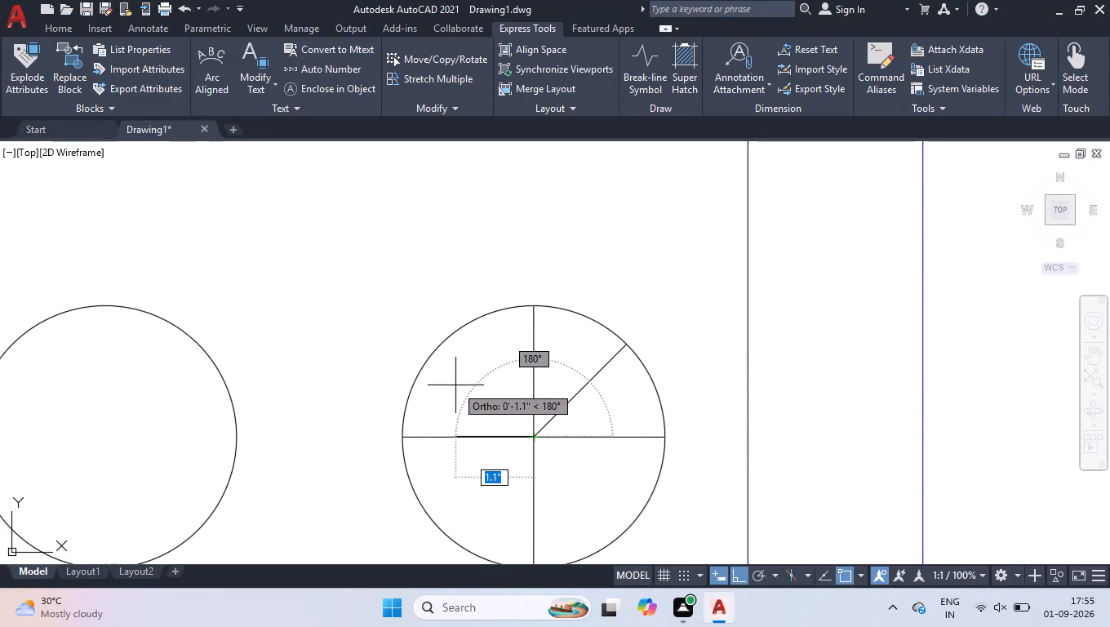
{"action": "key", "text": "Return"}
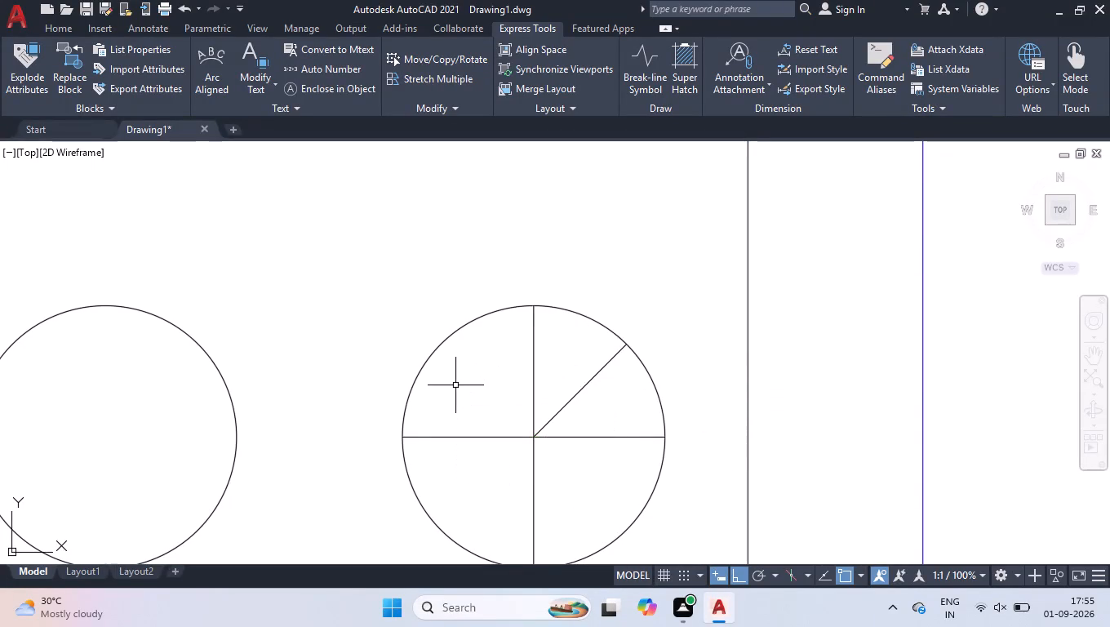
Mirror the diagonal line about the lower-right burner's horizontal diameter, keeping the original.
{"action": "type", "text": "MI"}
{"action": "key", "text": "Return"}
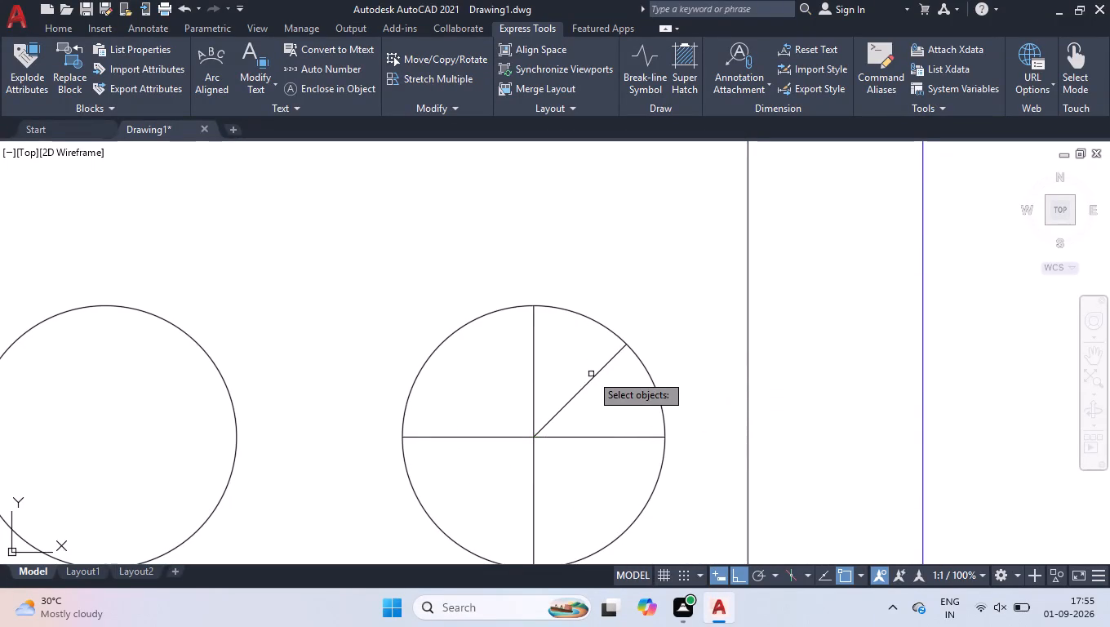
{"action": "left_click", "coordinate": [591, 374]}
{"action": "left_click", "coordinate": [583, 394]}
{"action": "key", "text": "Return"}
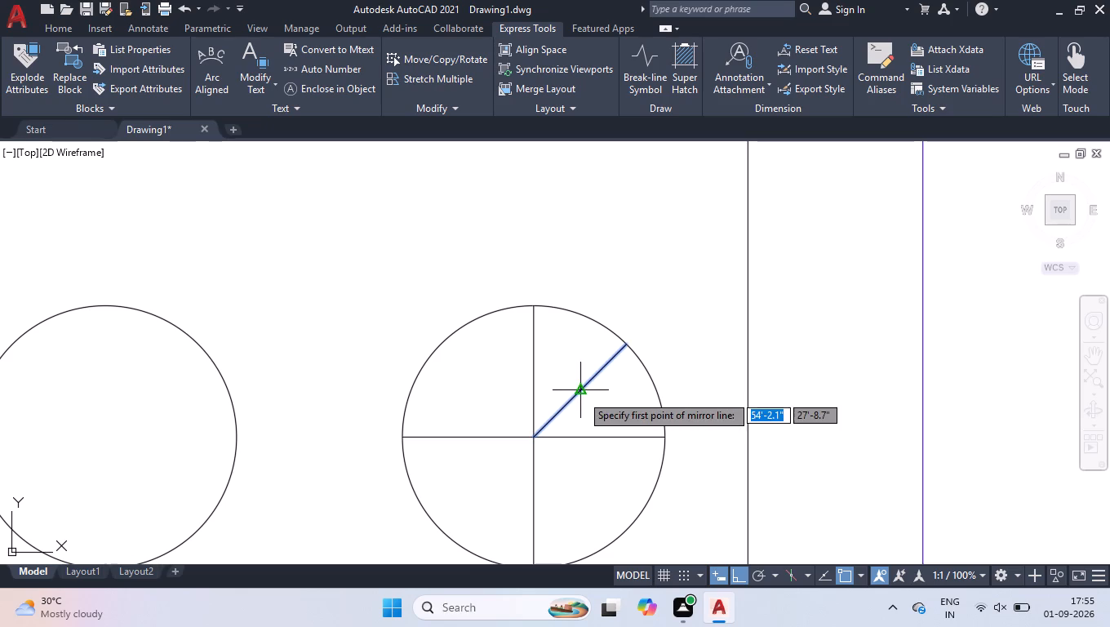
{"action": "left_click", "coordinate": [534, 436]}
{"action": "left_click", "coordinate": [401, 436]}
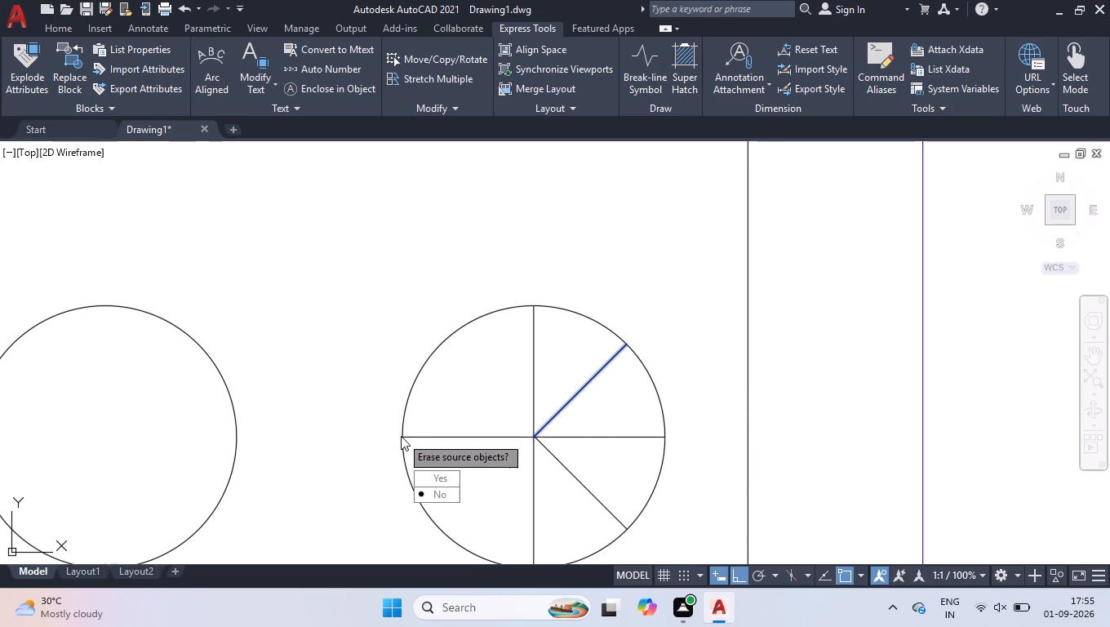
{"action": "left_click_drag", "start_coordinate": [454, 489], "coordinate": [401, 436]}
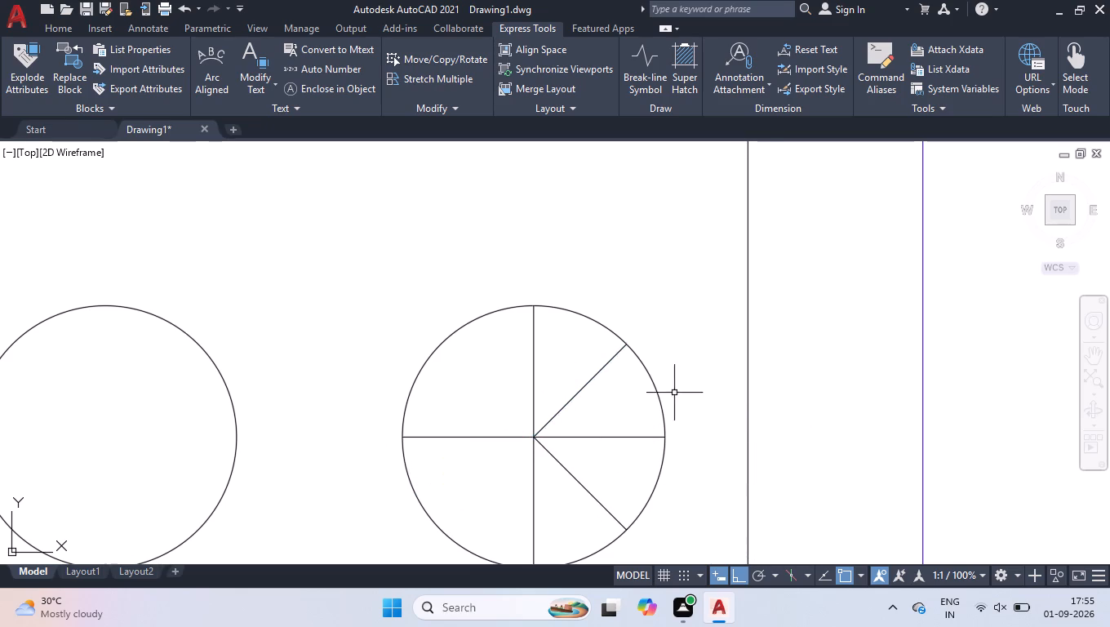
Mirror both diagonal lines about the lower-right burner's vertical diameter, keeping the originals.
{"action": "left_click", "coordinate": [584, 491]}
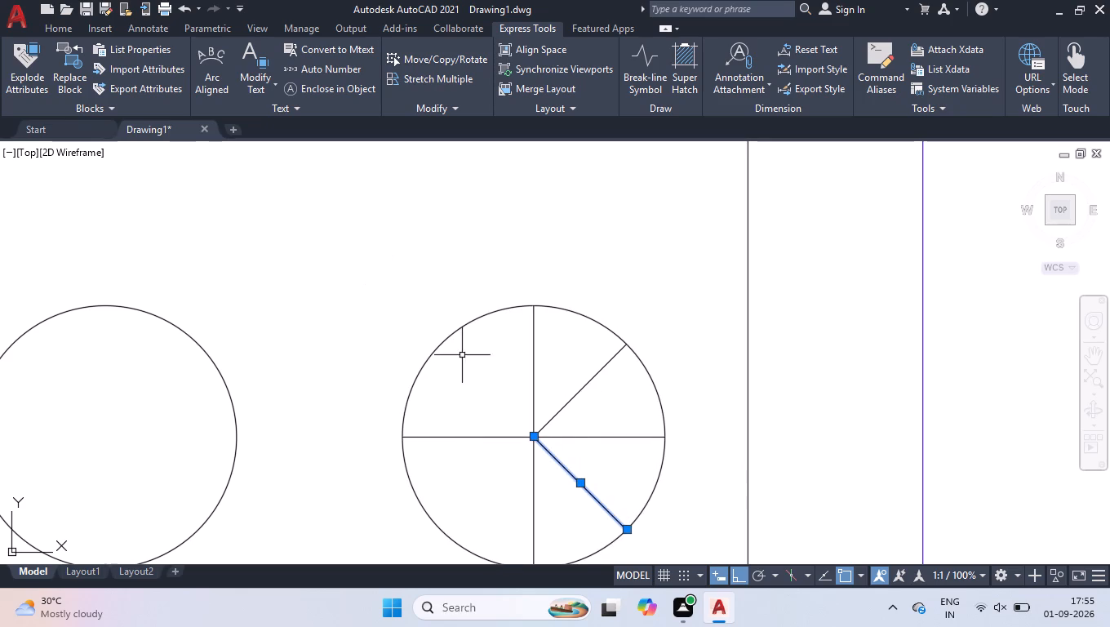
{"action": "left_click", "coordinate": [582, 388]}
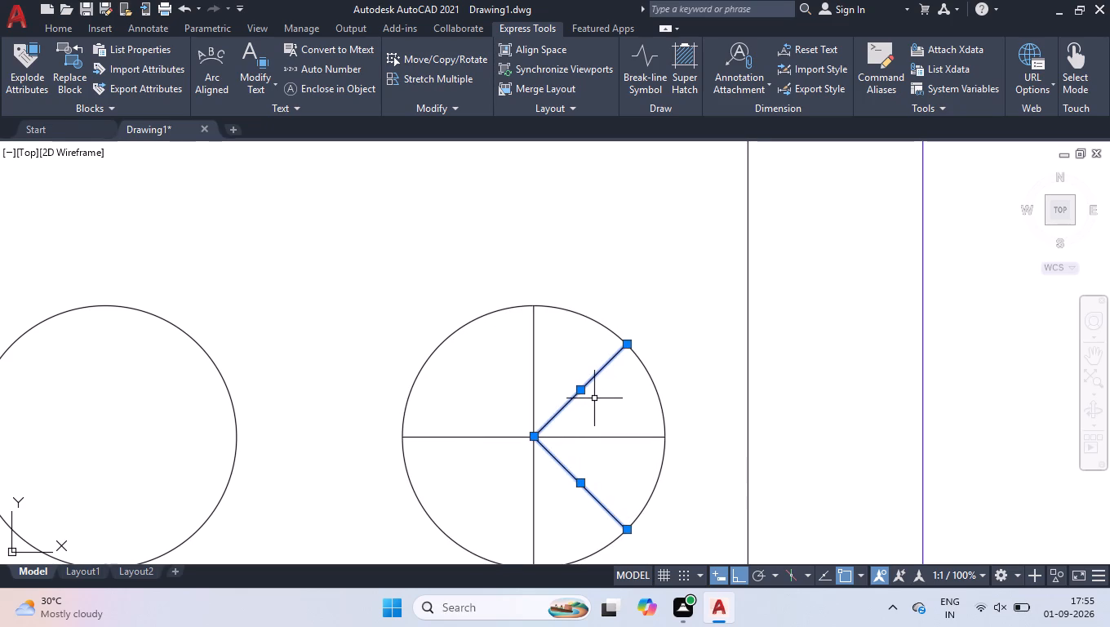
{"action": "type", "text": "MI"}
{"action": "key", "text": "Return"}
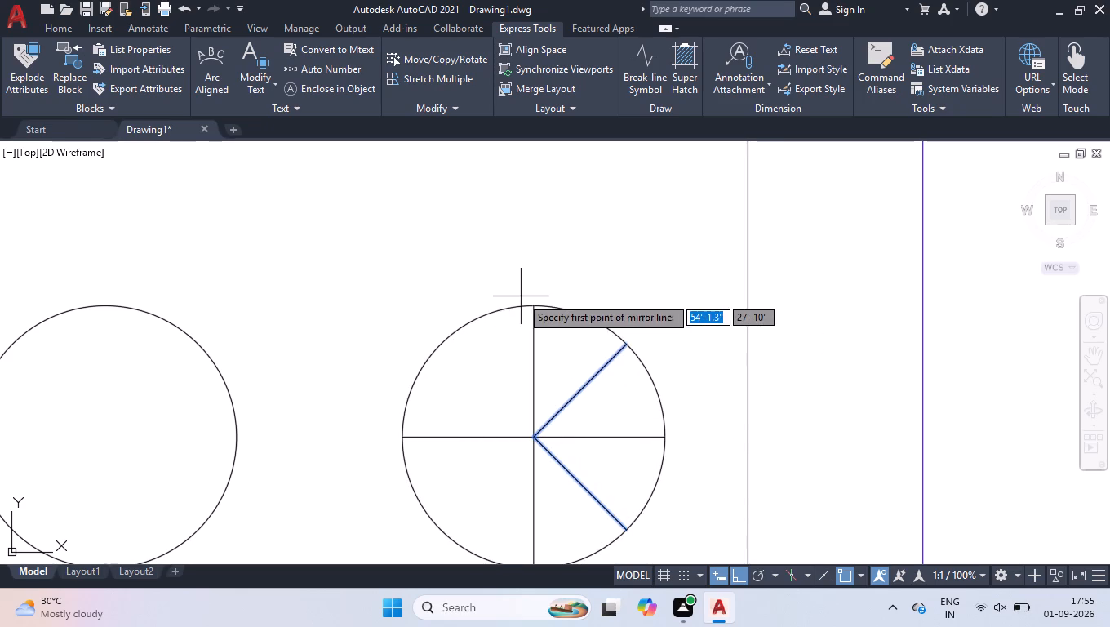
{"action": "left_click", "coordinate": [532, 305]}
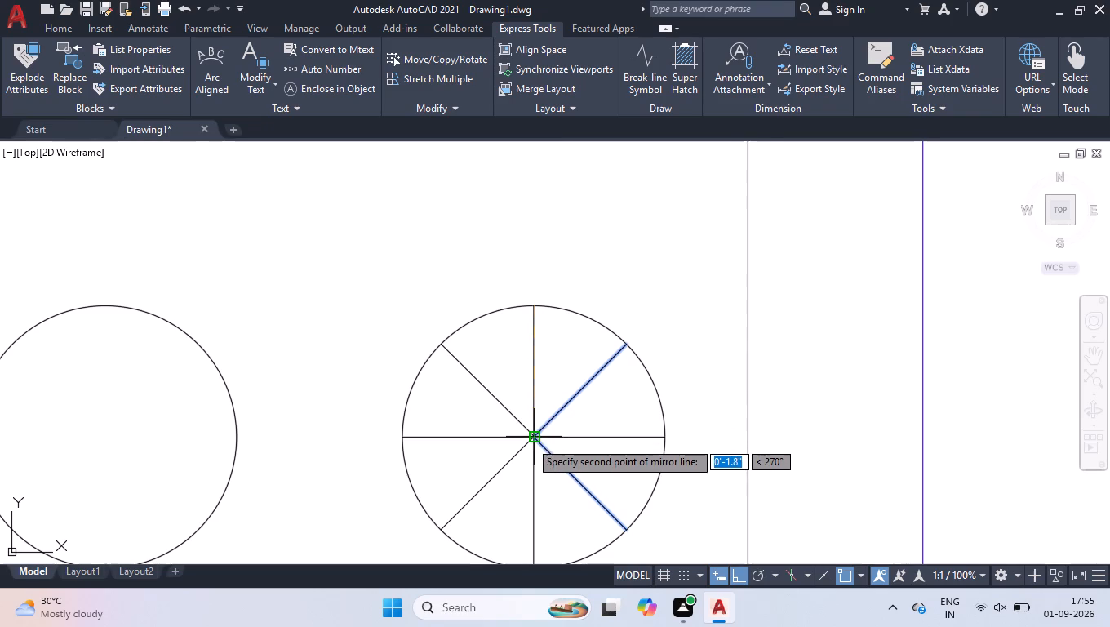
{"action": "left_click", "coordinate": [530, 441]}
{"action": "left_click_drag", "start_coordinate": [558, 499], "coordinate": [530, 441]}
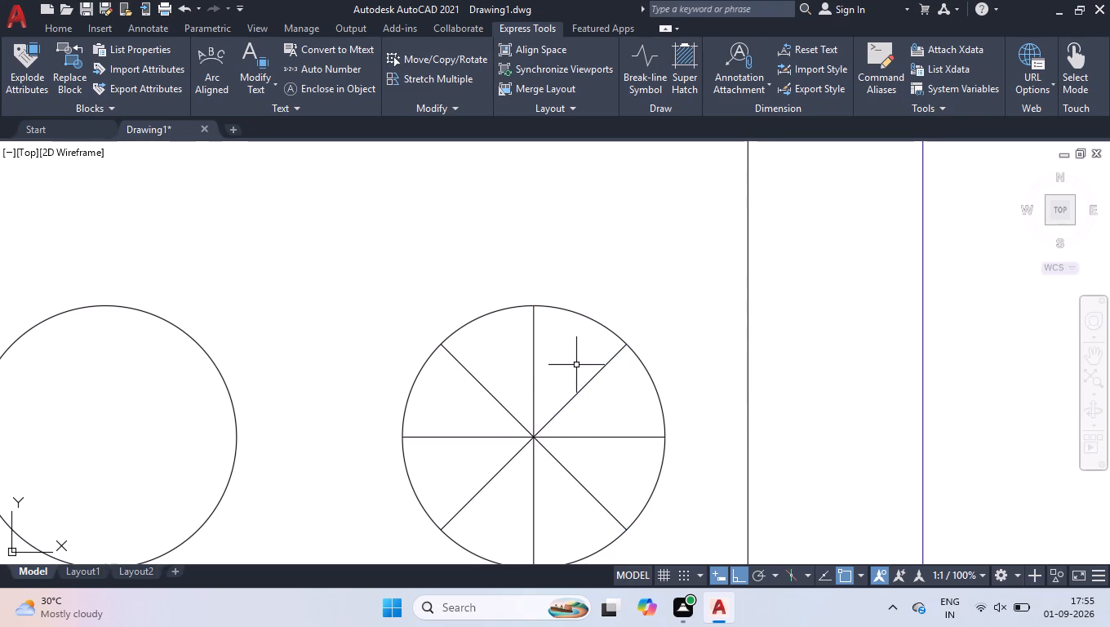
Copy the lower-right burner's eight spokes from its centre to the centres of the other three burners.
{"action": "left_click", "coordinate": [576, 363]}
{"action": "left_click", "coordinate": [491, 490]}
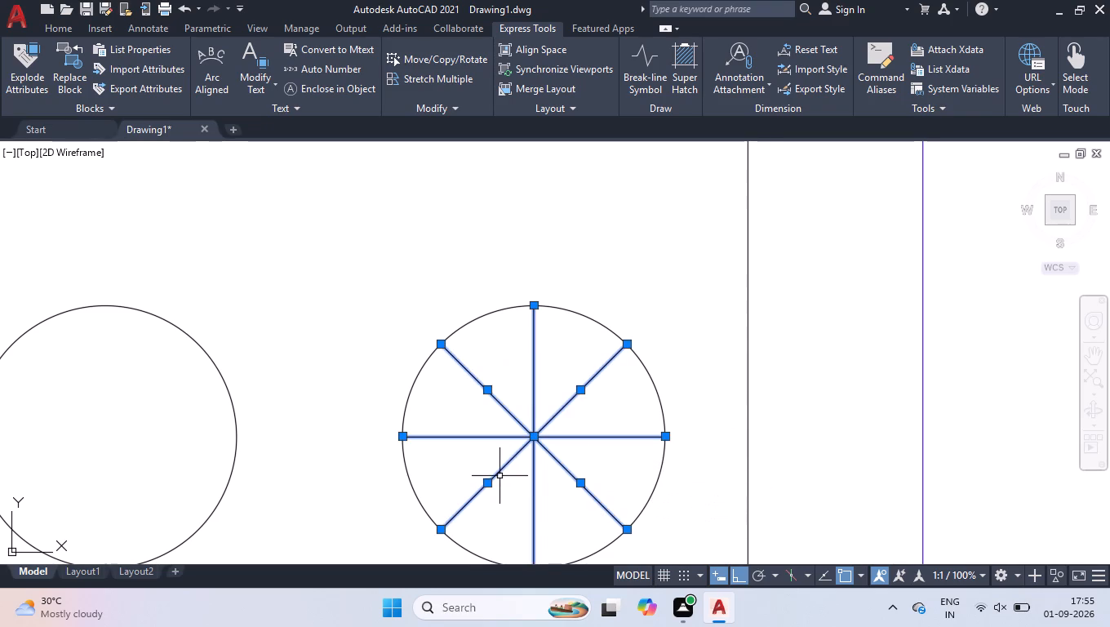
{"action": "type", "text": "CO"}
{"action": "key", "text": "Return"}
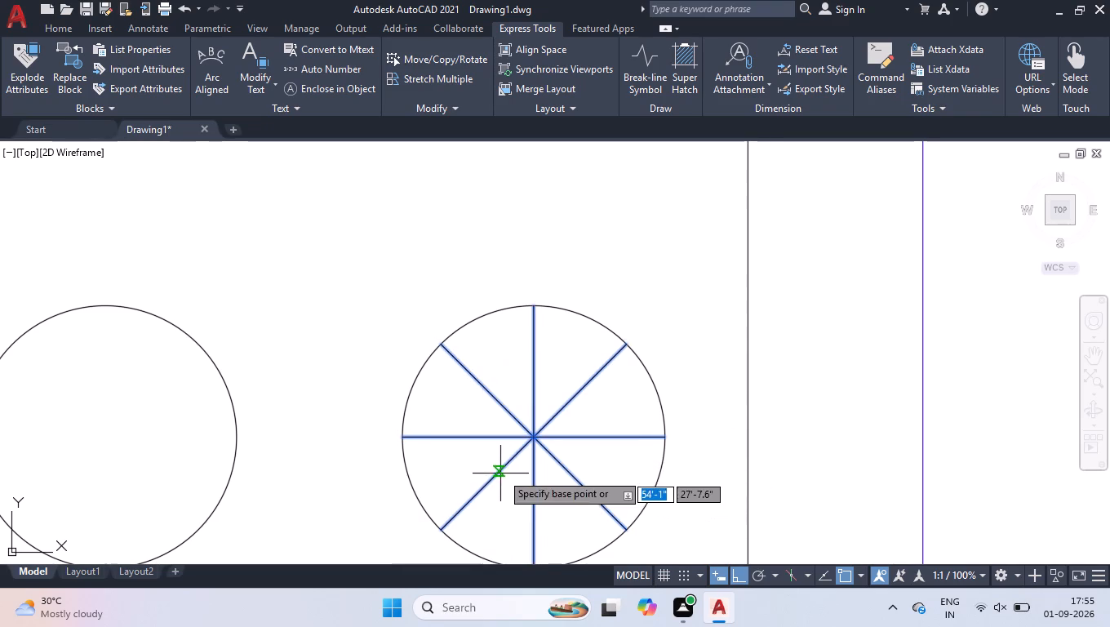
{"action": "left_click", "coordinate": [537, 438]}
{"action": "scroll", "coordinate": [568, 429], "scroll_direction": "down", "scroll_amount": 1}
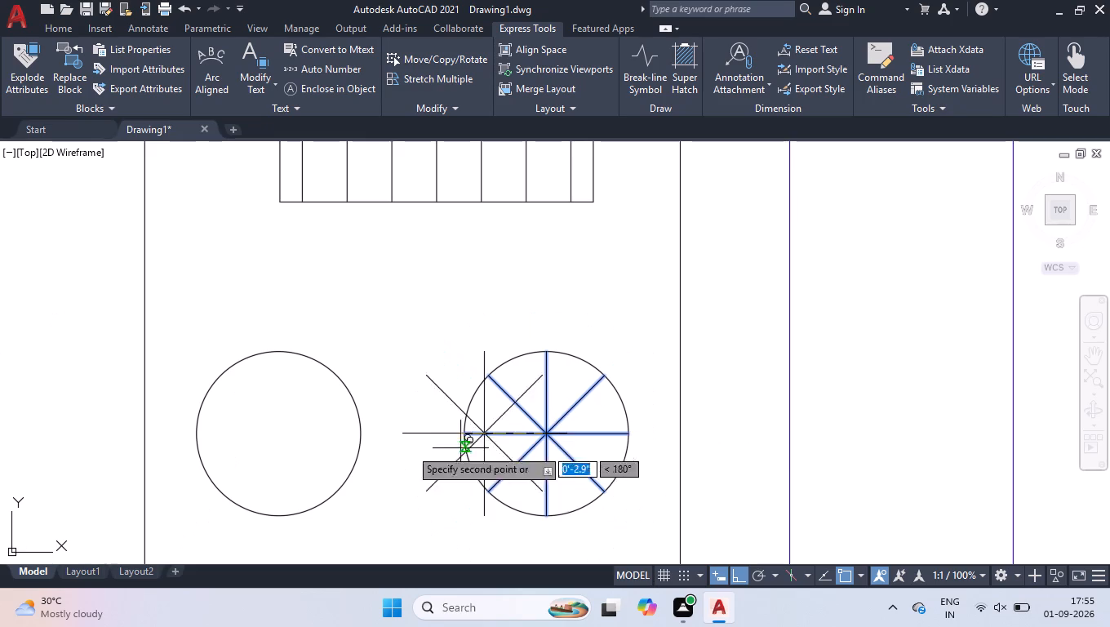
{"action": "left_click", "coordinate": [277, 428]}
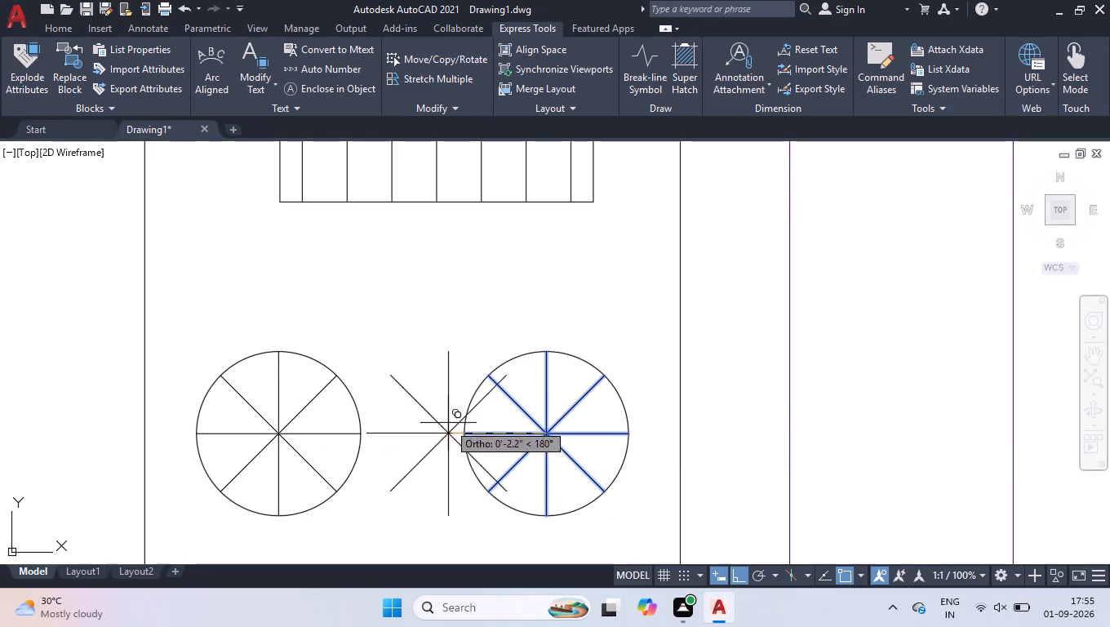
{"action": "scroll", "coordinate": [603, 385], "scroll_direction": "down", "scroll_amount": 3}
{"action": "scroll", "coordinate": [583, 228], "scroll_direction": "up", "scroll_amount": 3}
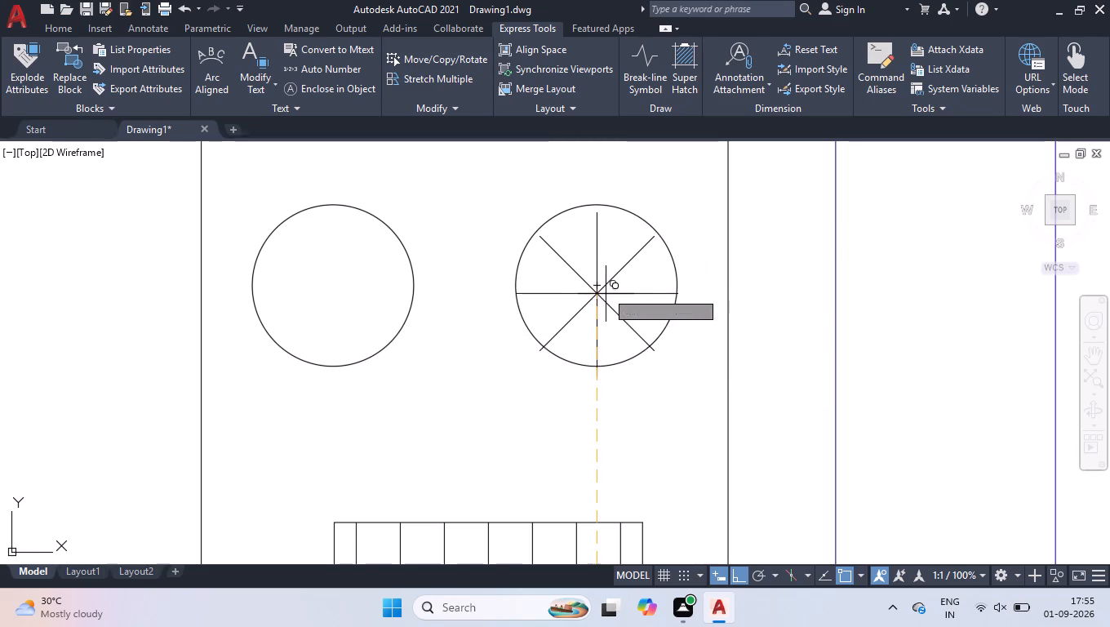
{"action": "left_click", "coordinate": [594, 287]}
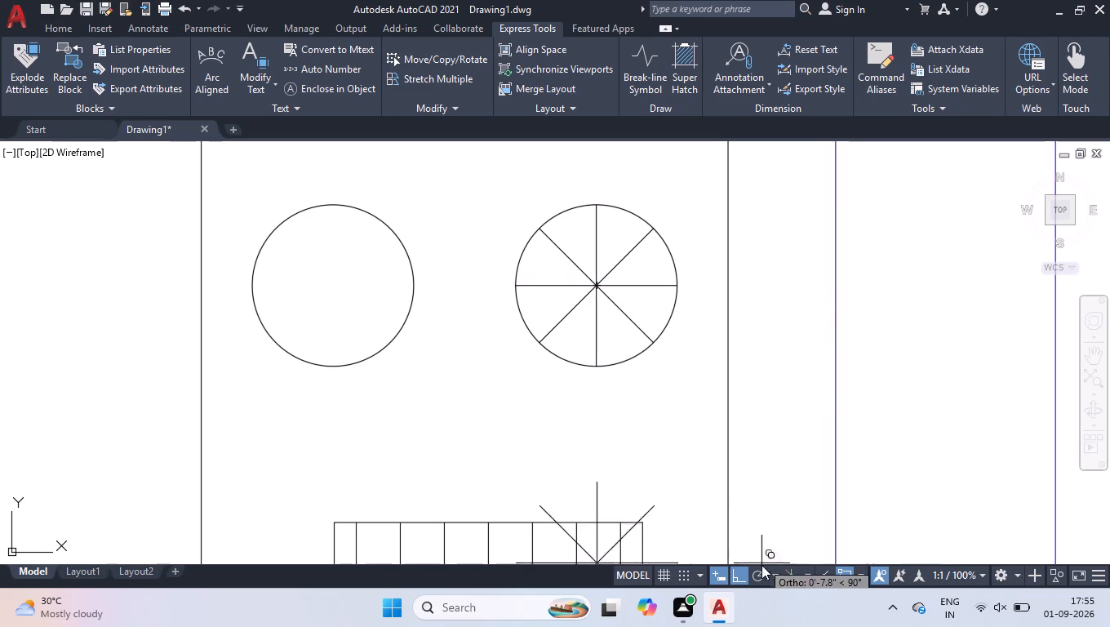
{"action": "left_click", "coordinate": [761, 578]}
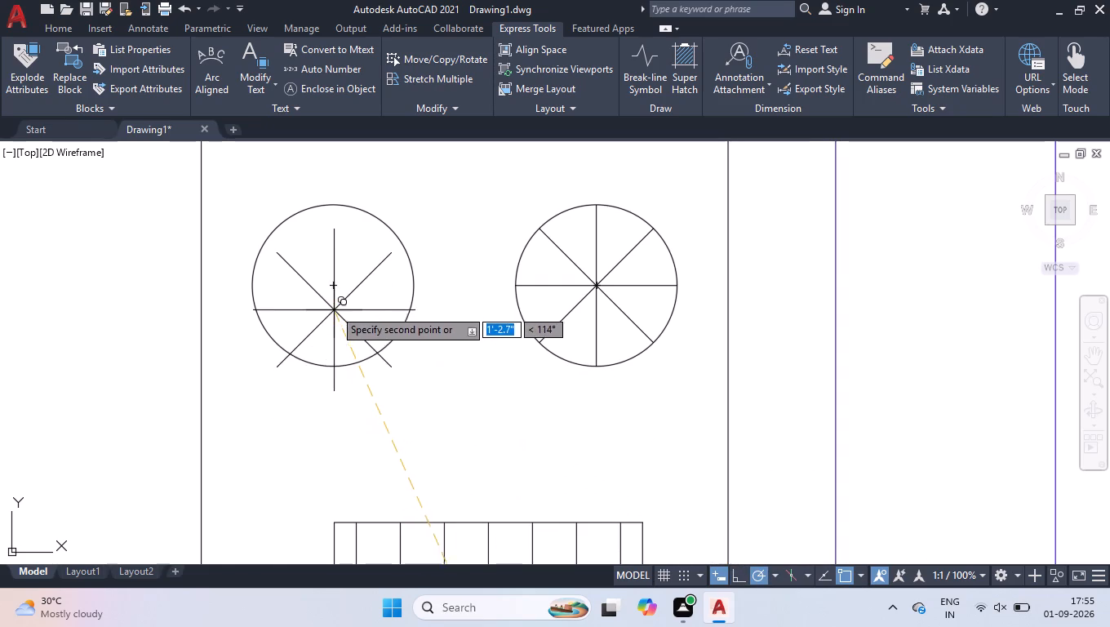
{"action": "left_click", "coordinate": [331, 283]}
{"action": "key", "text": "Return"}
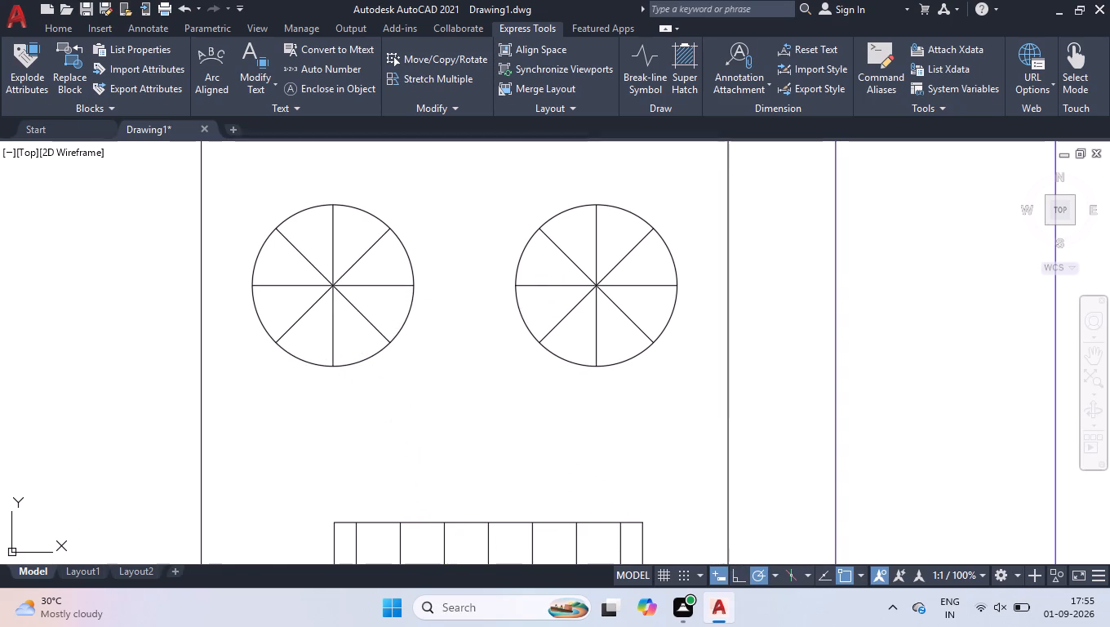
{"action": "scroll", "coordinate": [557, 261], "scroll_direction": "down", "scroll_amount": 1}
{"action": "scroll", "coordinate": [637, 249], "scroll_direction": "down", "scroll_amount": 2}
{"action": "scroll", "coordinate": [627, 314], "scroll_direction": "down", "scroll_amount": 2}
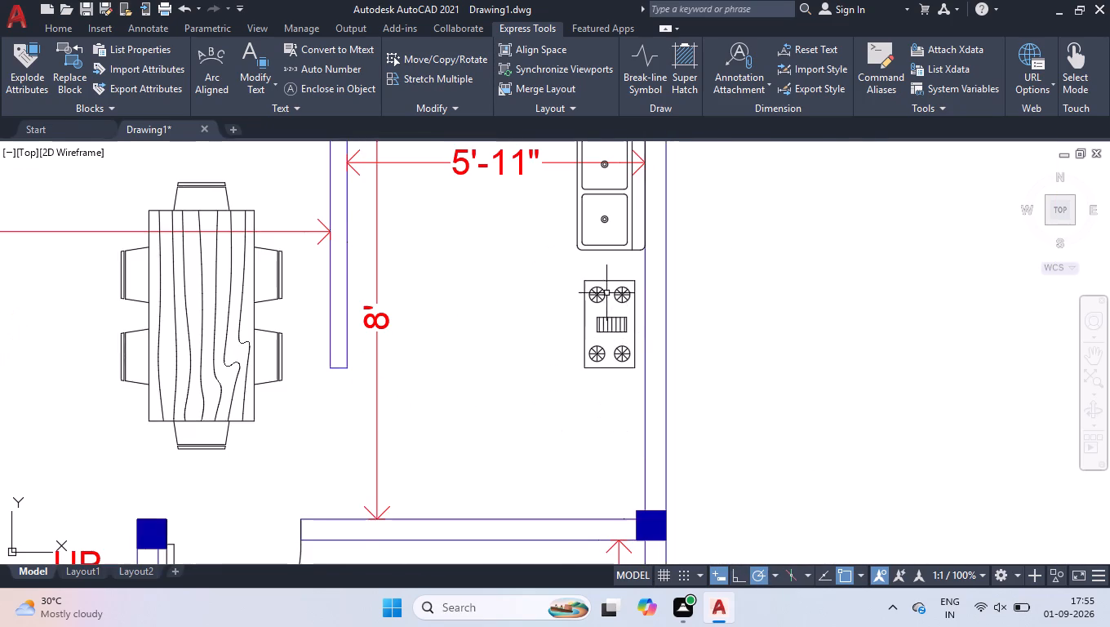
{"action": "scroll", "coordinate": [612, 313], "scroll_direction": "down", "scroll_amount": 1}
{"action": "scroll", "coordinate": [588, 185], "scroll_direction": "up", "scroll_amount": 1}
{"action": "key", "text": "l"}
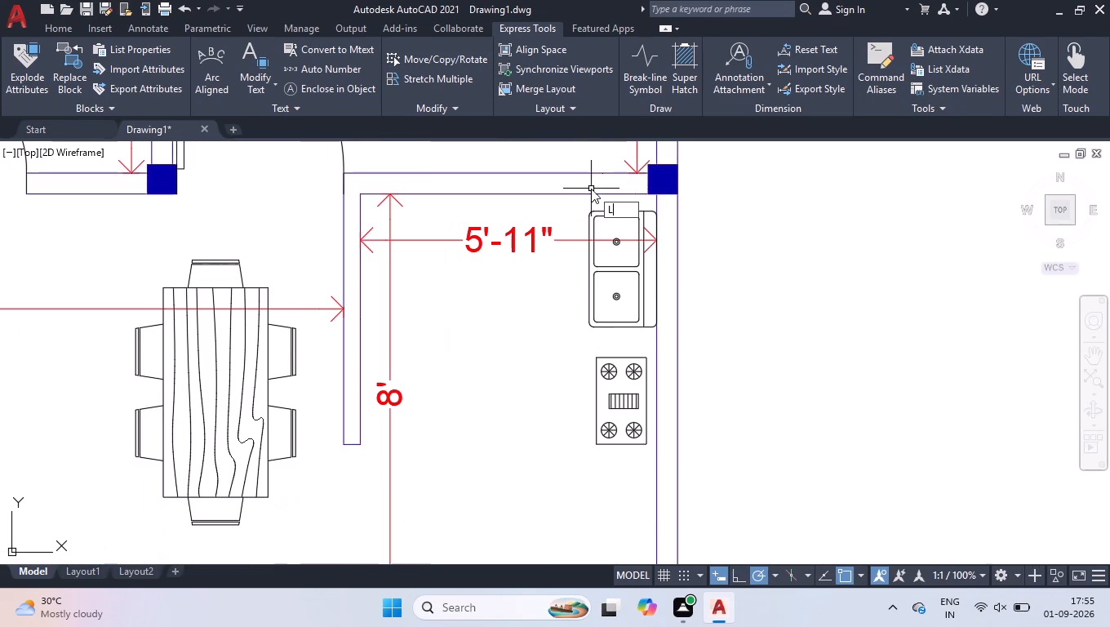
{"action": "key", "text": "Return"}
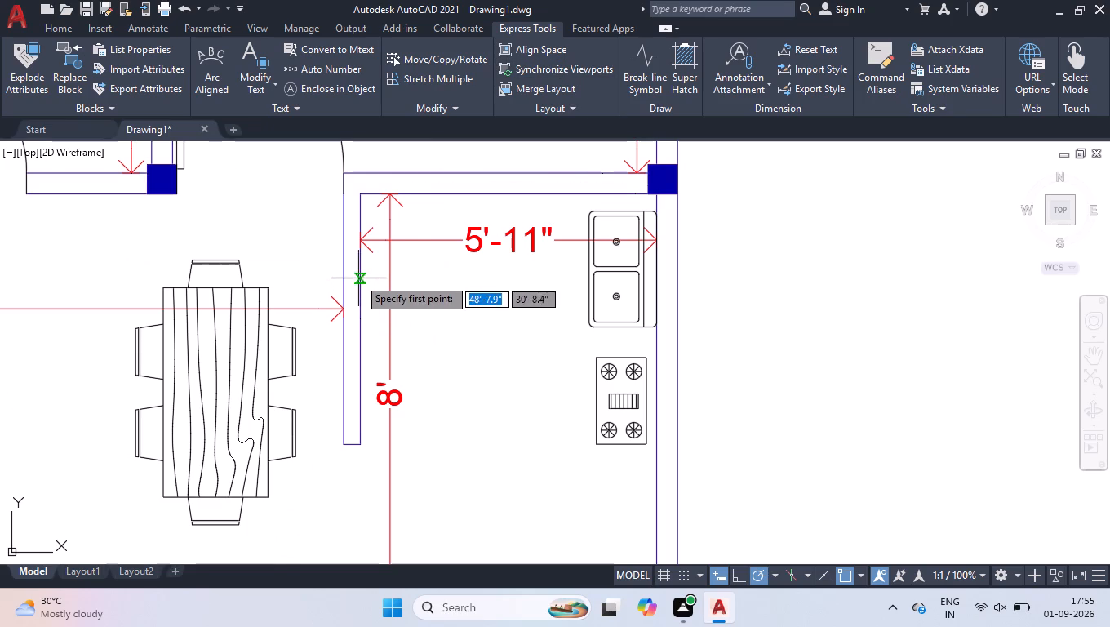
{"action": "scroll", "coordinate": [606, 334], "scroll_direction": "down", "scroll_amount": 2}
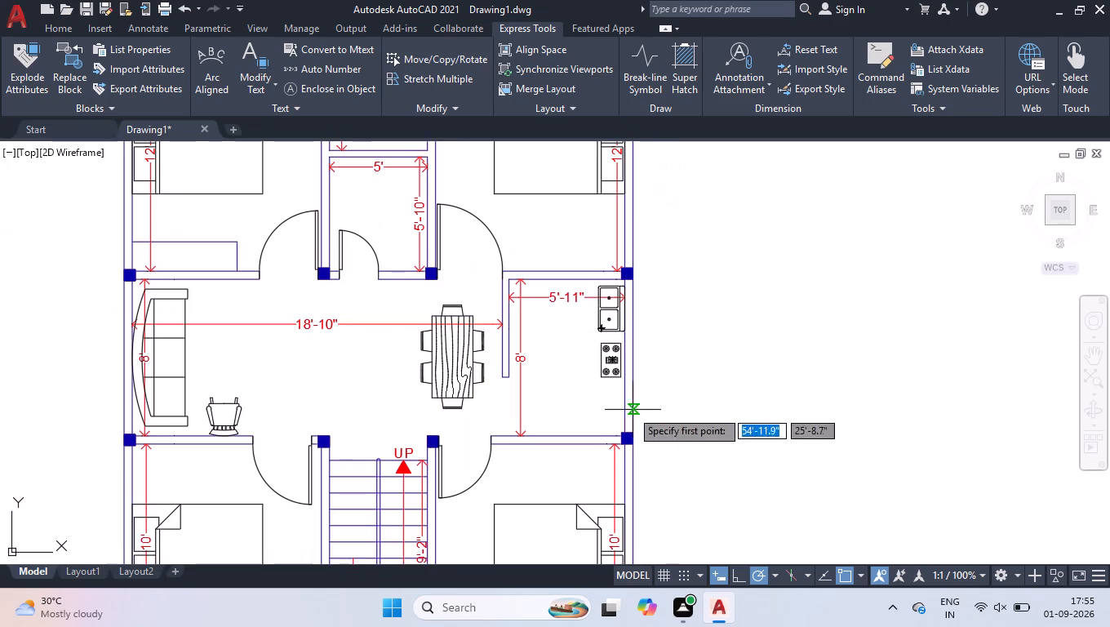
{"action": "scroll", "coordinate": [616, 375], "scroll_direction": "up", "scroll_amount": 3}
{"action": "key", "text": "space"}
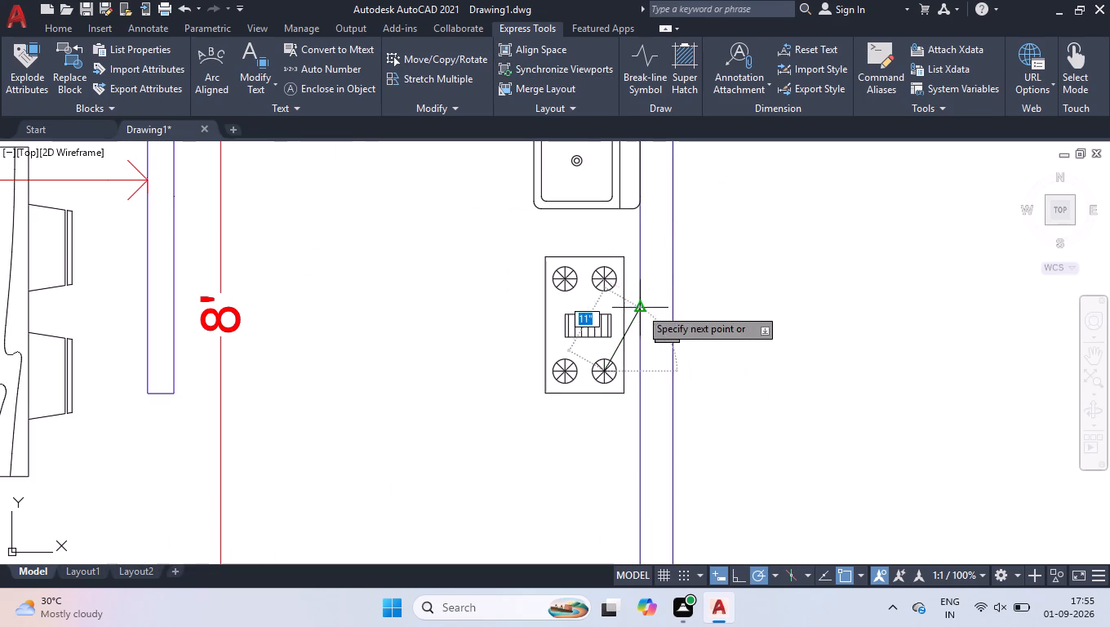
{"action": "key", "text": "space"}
Offset the inner line of the kitchen's outer wall beside the sink and stove 3' into the kitchen.
{"action": "scroll", "coordinate": [626, 238], "scroll_direction": "down", "scroll_amount": 1}
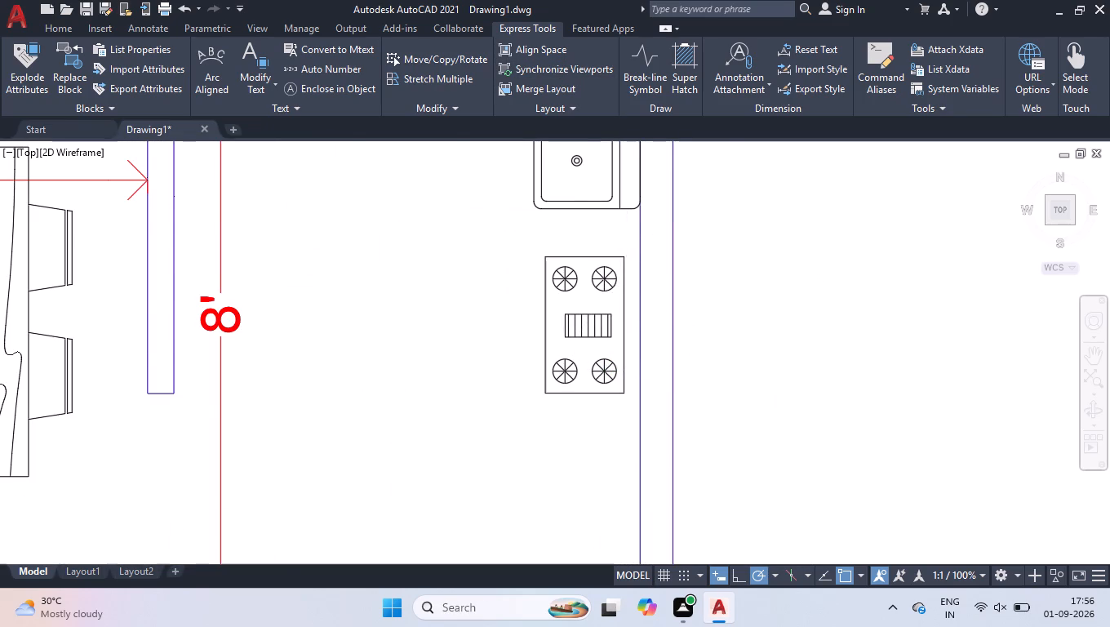
{"action": "scroll", "coordinate": [633, 255], "scroll_direction": "down", "scroll_amount": 2}
{"action": "scroll", "coordinate": [631, 249], "scroll_direction": "up", "scroll_amount": 1}
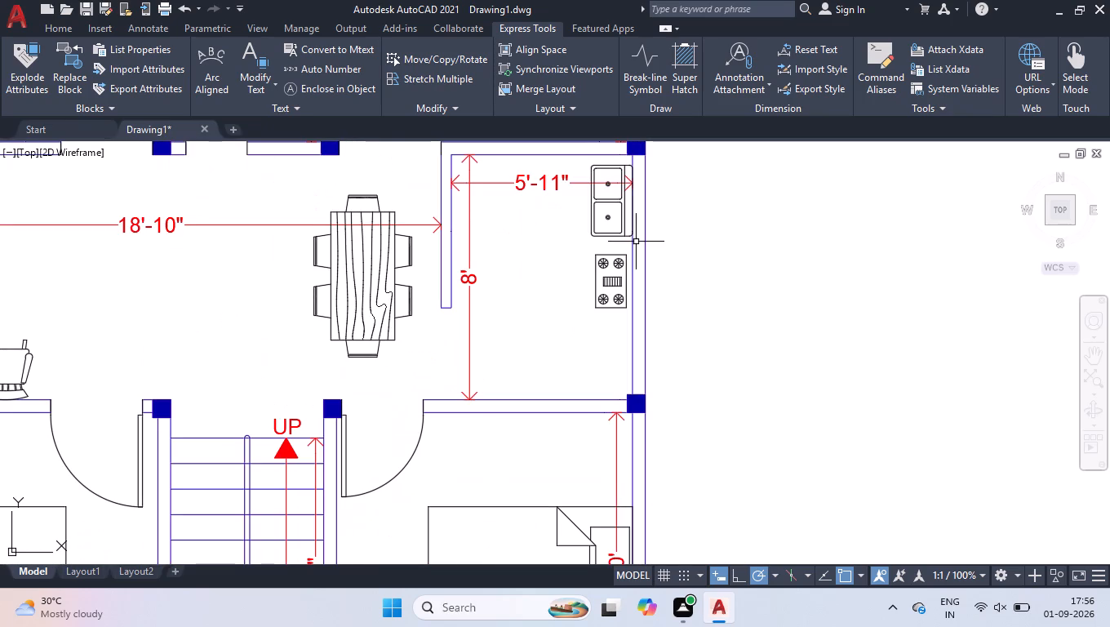
{"action": "left_click", "coordinate": [633, 249]}
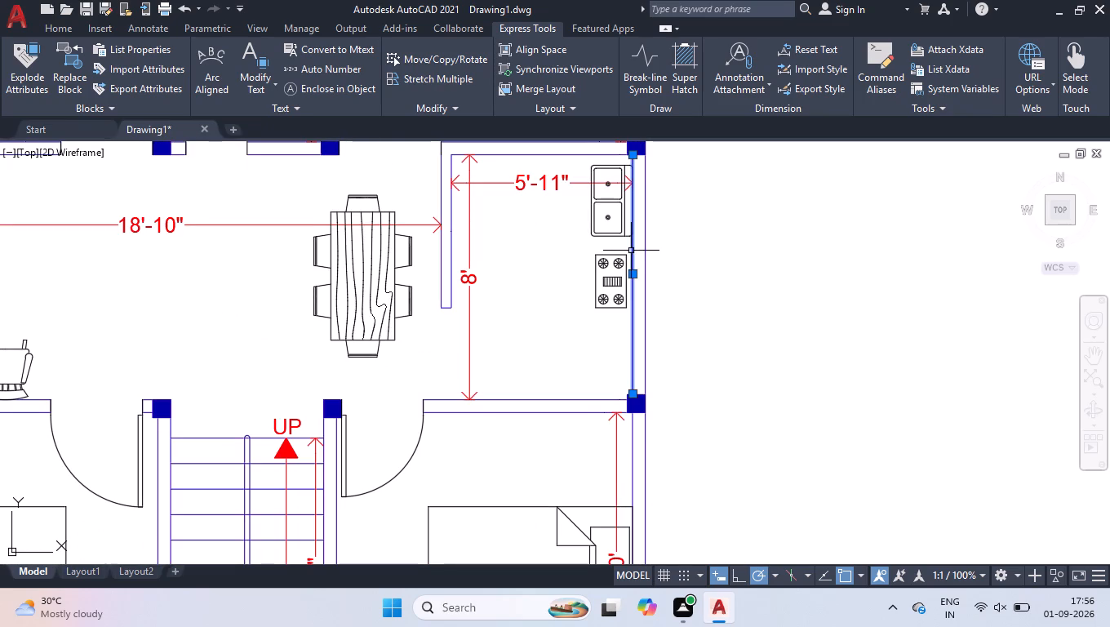
{"action": "type", "text": "OFF"}
{"action": "key", "text": "Return"}
{"action": "type", "text": "3'"}
{"action": "key", "text": "Return"}
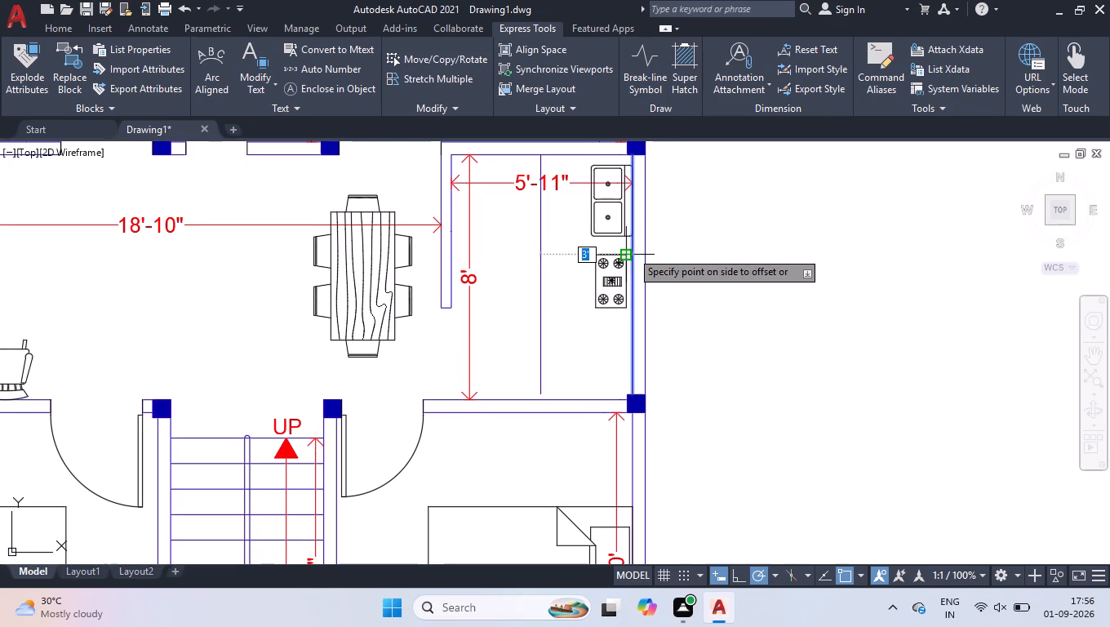
{"action": "left_click", "coordinate": [563, 290]}
{"action": "key", "text": "space"}
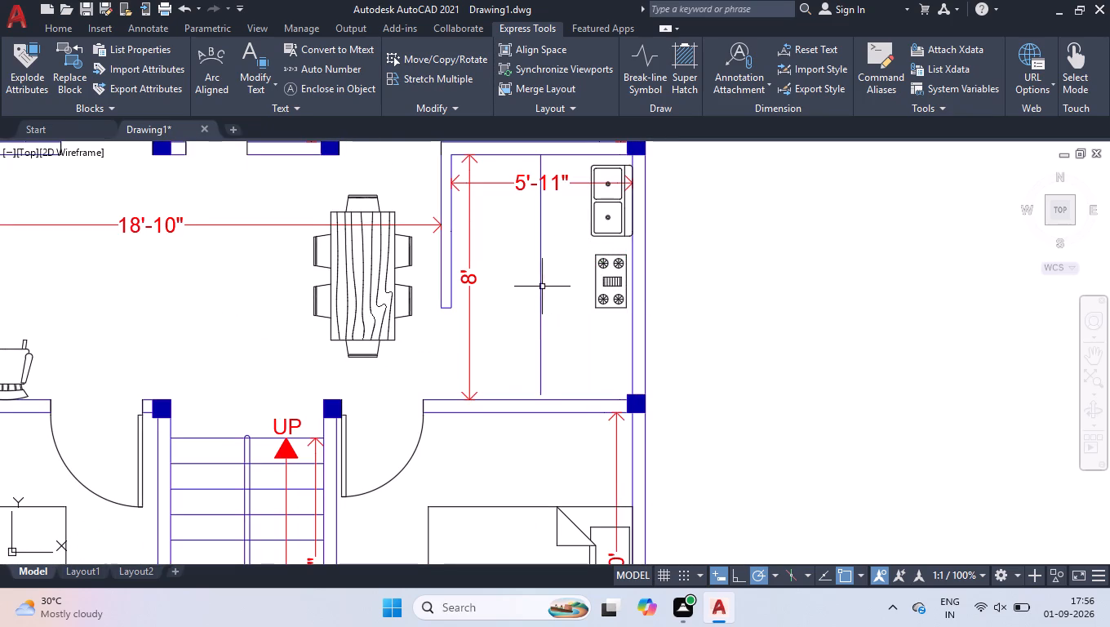
Move the offset counter line horizontally about 1'-2" towards the sink and stove.
{"action": "left_click", "coordinate": [540, 286]}
{"action": "left_click", "coordinate": [540, 272]}
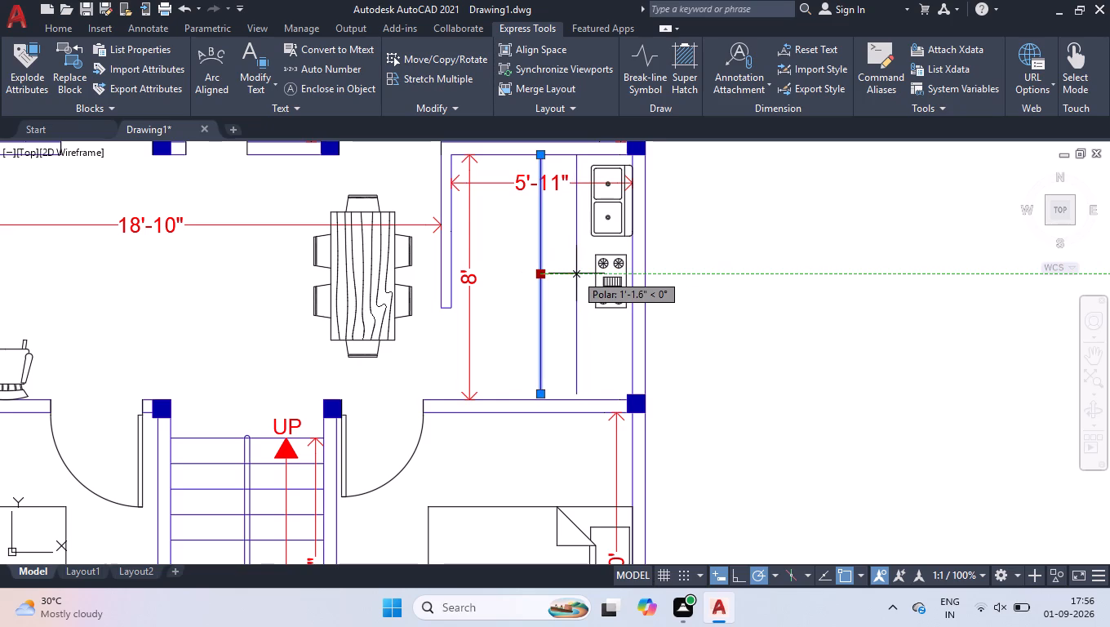
{"action": "left_click", "coordinate": [579, 275]}
Measure the distance between the counter line and the kitchen's outer wall below the stove.
{"action": "scroll", "coordinate": [569, 296], "scroll_direction": "down", "scroll_amount": 1}
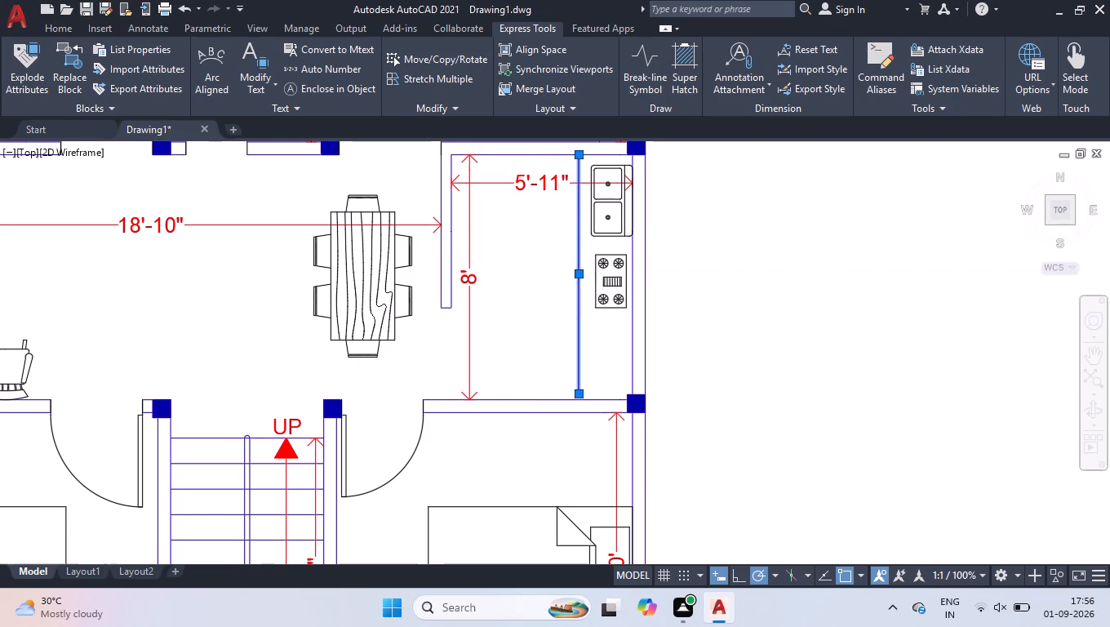
{"action": "scroll", "coordinate": [569, 296], "scroll_direction": "down", "scroll_amount": 1}
{"action": "scroll", "coordinate": [567, 284], "scroll_direction": "up", "scroll_amount": 2}
{"action": "scroll", "coordinate": [577, 295], "scroll_direction": "down", "scroll_amount": 1}
{"action": "scroll", "coordinate": [613, 347], "scroll_direction": "up", "scroll_amount": 2}
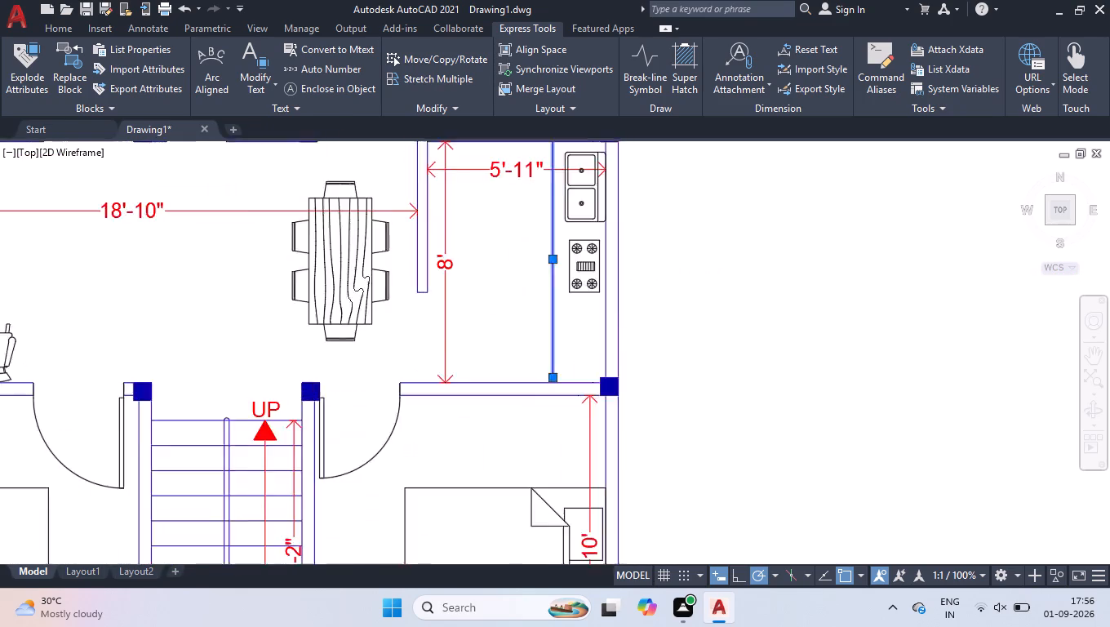
{"action": "scroll", "coordinate": [617, 340], "scroll_direction": "up", "scroll_amount": 1}
{"action": "type", "text": "MEA"}
{"action": "key", "text": "Return"}
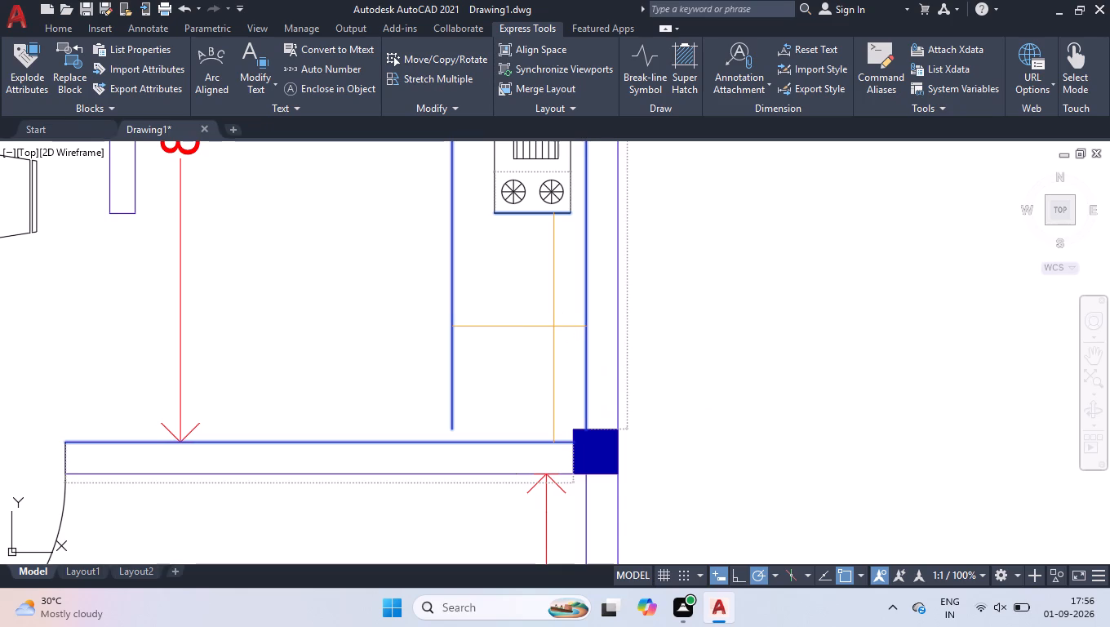
{"action": "key", "text": "Return"}
Stretch the counter line's lower end down to the kitchen's lower wall line.
{"action": "scroll", "coordinate": [561, 352], "scroll_direction": "down", "scroll_amount": 2}
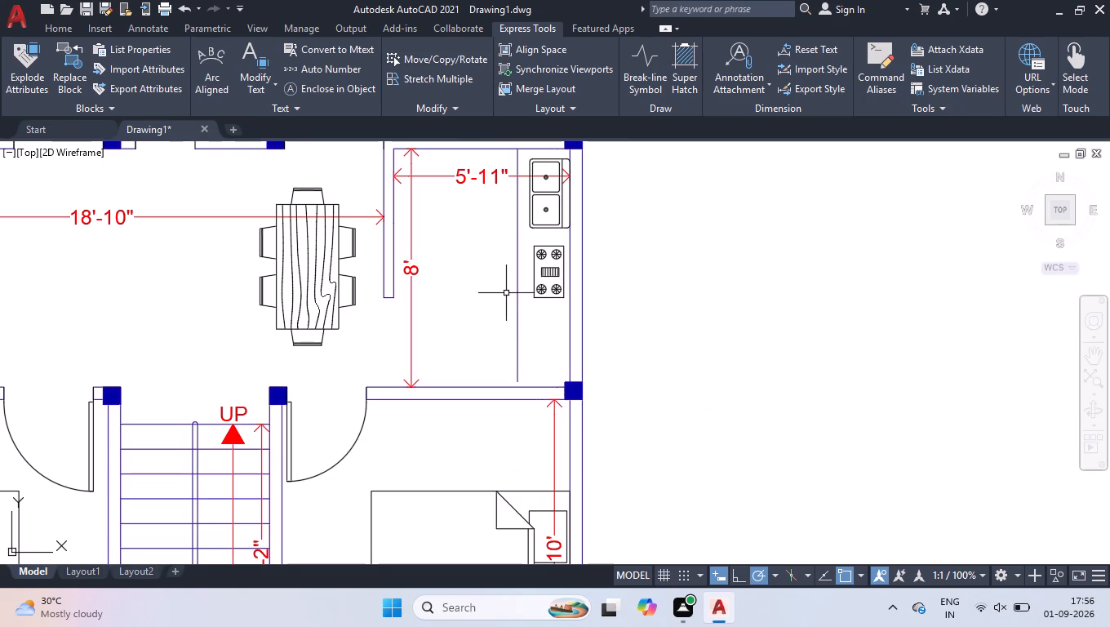
{"action": "left_click", "coordinate": [516, 328]}
{"action": "scroll", "coordinate": [514, 338], "scroll_direction": "up", "scroll_amount": 3}
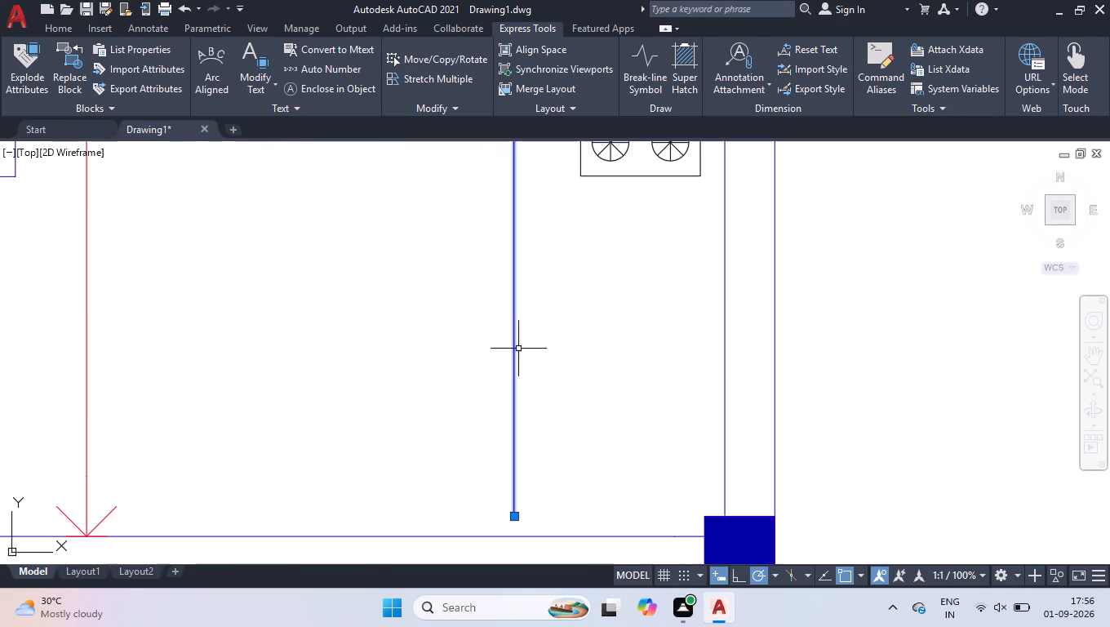
{"action": "left_click", "coordinate": [512, 543]}
{"action": "left_click", "coordinate": [520, 533]}
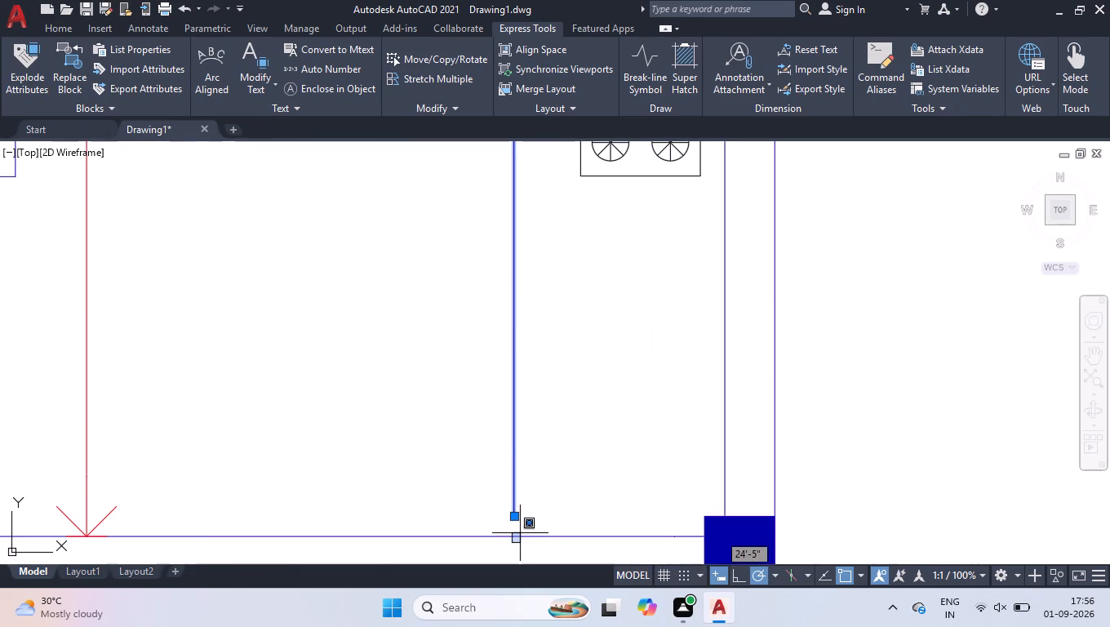
{"action": "scroll", "coordinate": [520, 543], "scroll_direction": "up", "scroll_amount": 4}
{"action": "left_click", "coordinate": [455, 379]}
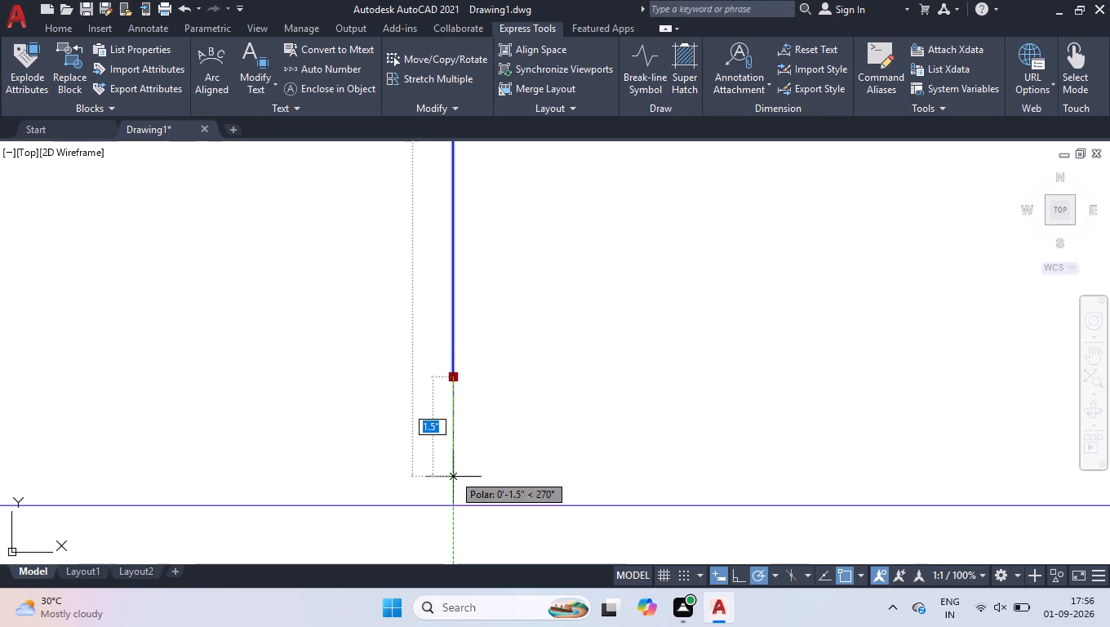
{"action": "left_click", "coordinate": [450, 508]}
Shift the full-height counter line 0.1" towards the sink and stove.
{"action": "scroll", "coordinate": [544, 383], "scroll_direction": "down", "scroll_amount": 8}
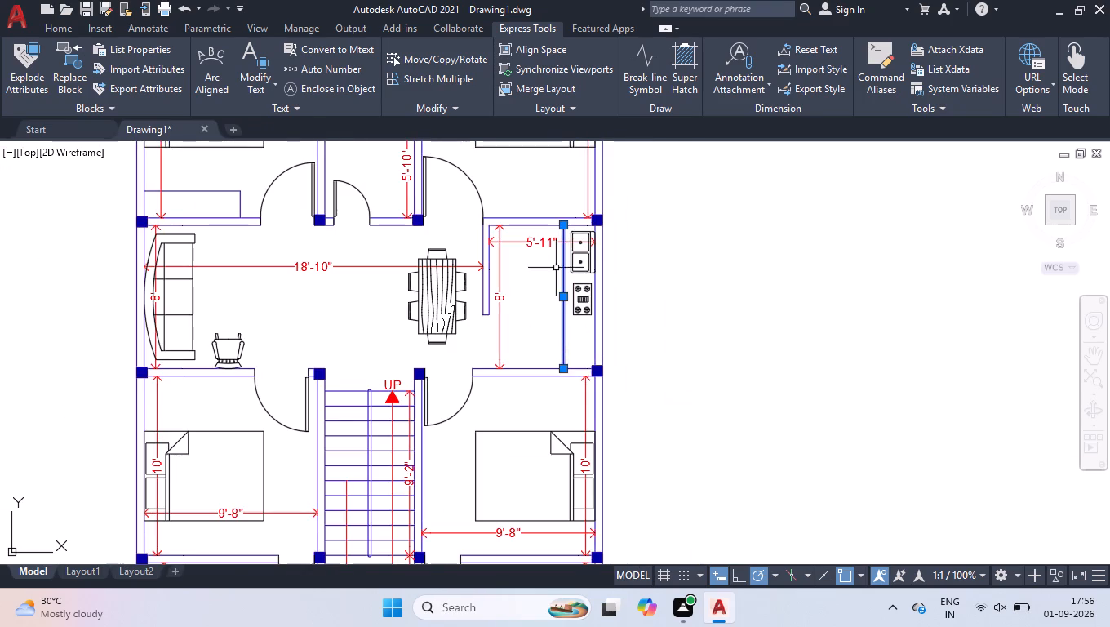
{"action": "scroll", "coordinate": [584, 188], "scroll_direction": "up", "scroll_amount": 2}
{"action": "scroll", "coordinate": [525, 291], "scroll_direction": "up", "scroll_amount": 5}
{"action": "scroll", "coordinate": [521, 262], "scroll_direction": "down", "scroll_amount": 4}
{"action": "scroll", "coordinate": [591, 216], "scroll_direction": "down", "scroll_amount": 3}
{"action": "scroll", "coordinate": [575, 300], "scroll_direction": "up", "scroll_amount": 3}
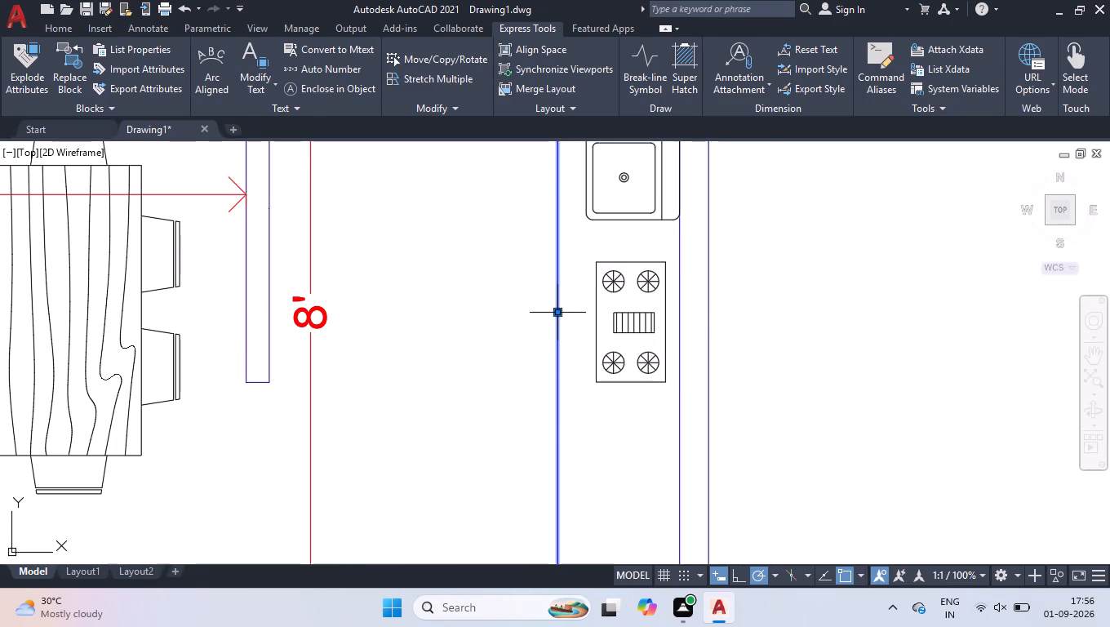
{"action": "left_click", "coordinate": [560, 314]}
{"action": "key", "text": "0"}
{"action": "key", "text": "period"}
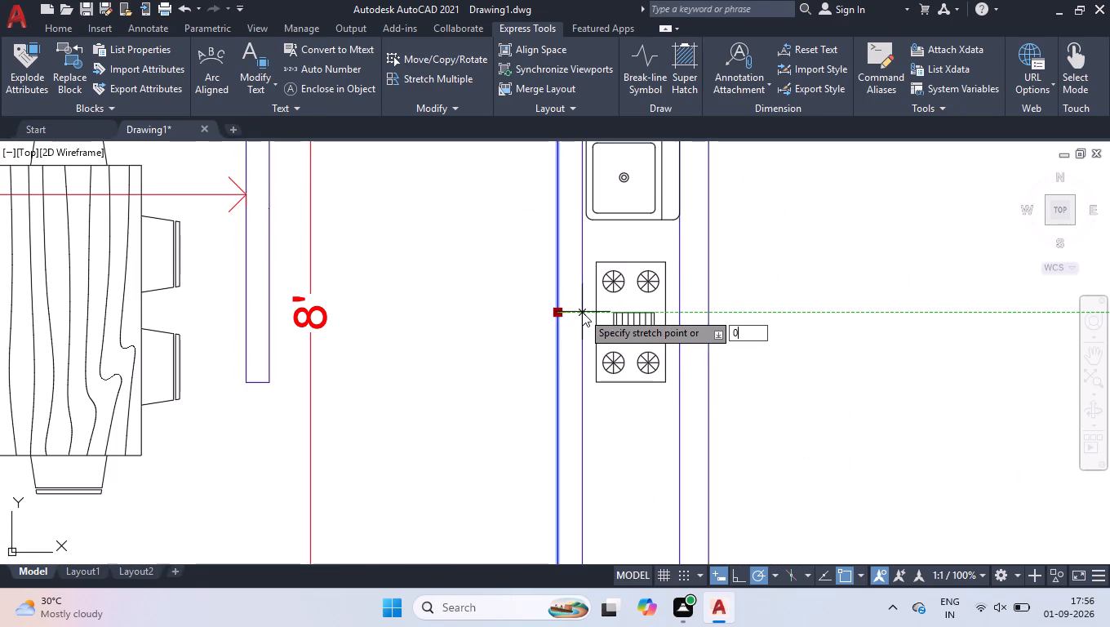
{"action": "key", "text": "1"}
{"action": "key", "text": "Return"}
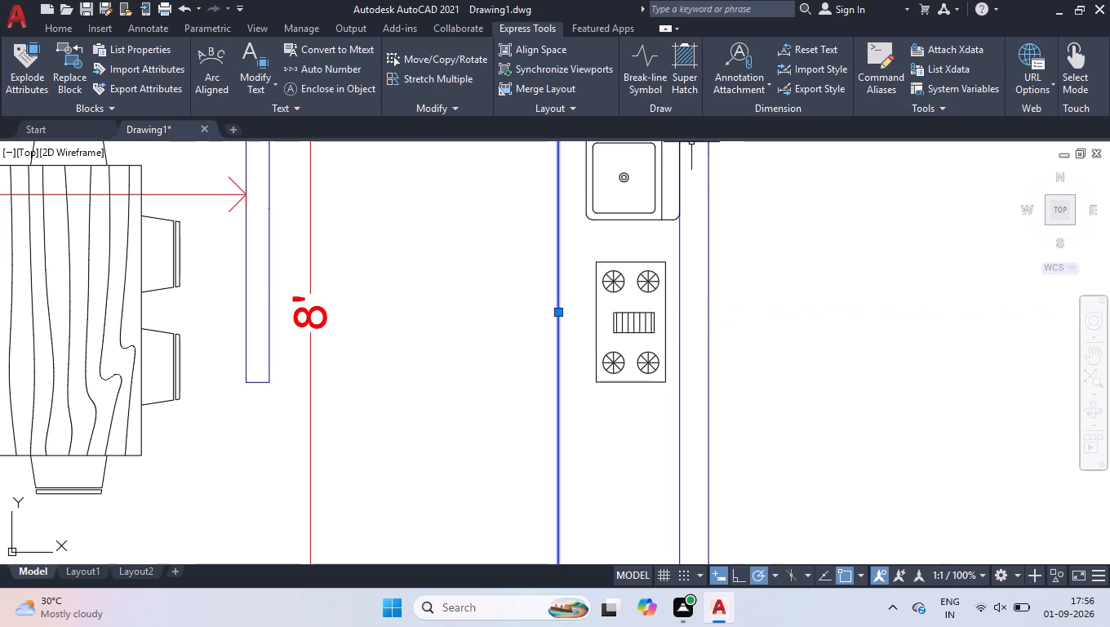
{"action": "left_click", "coordinate": [588, 264], "text": "shift"}
{"action": "left_click", "coordinate": [555, 290], "text": "shift"}
Offset the inner line of the kitchen's upper wall 1'9" down into the kitchen.
{"action": "scroll", "coordinate": [552, 298], "scroll_direction": "down", "scroll_amount": 2}
{"action": "scroll", "coordinate": [556, 195], "scroll_direction": "up", "scroll_amount": 2}
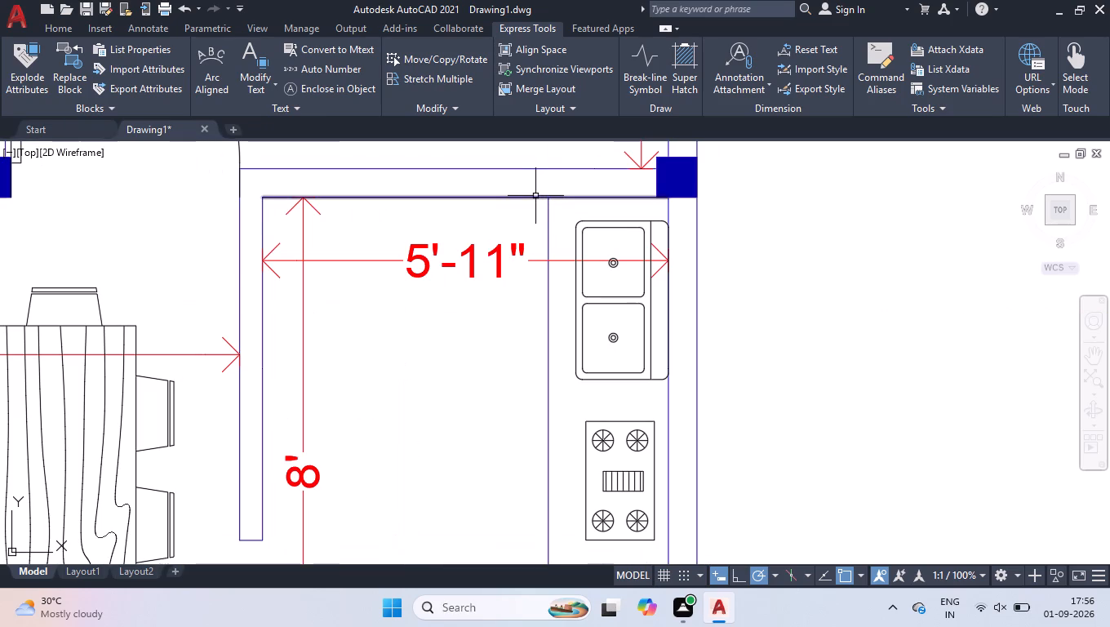
{"action": "type", "text": "OFF"}
{"action": "key", "text": "Return"}
{"action": "type", "text": "1'9"}
{"action": "key", "text": "Return"}
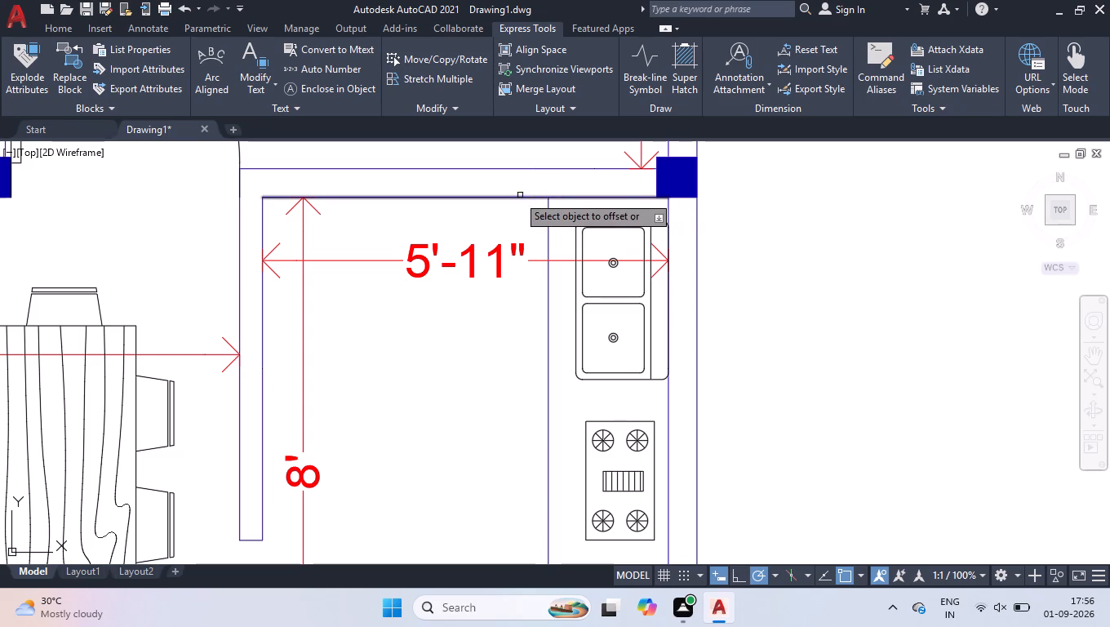
{"action": "left_click", "coordinate": [509, 197]}
{"action": "left_click", "coordinate": [511, 316]}
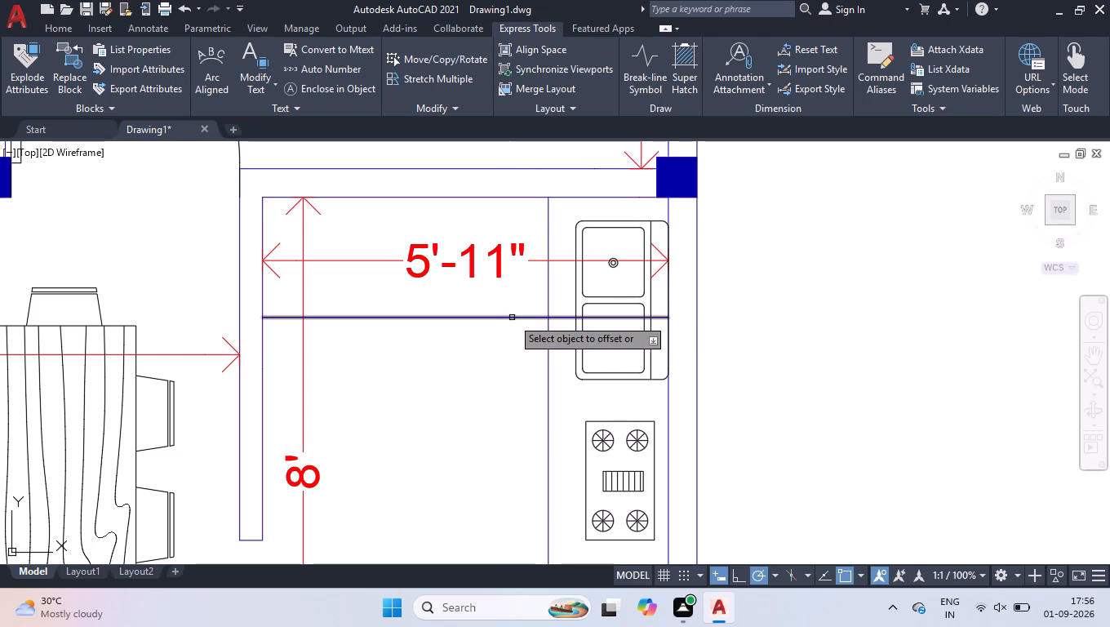
{"action": "key", "text": "Return"}
Trim the horizontal counter line at the vertical counter line and delete the leftover piece crossing the sink to form the L-shaped counter.
{"action": "type", "text": "TR"}
{"action": "key", "text": "Return"}
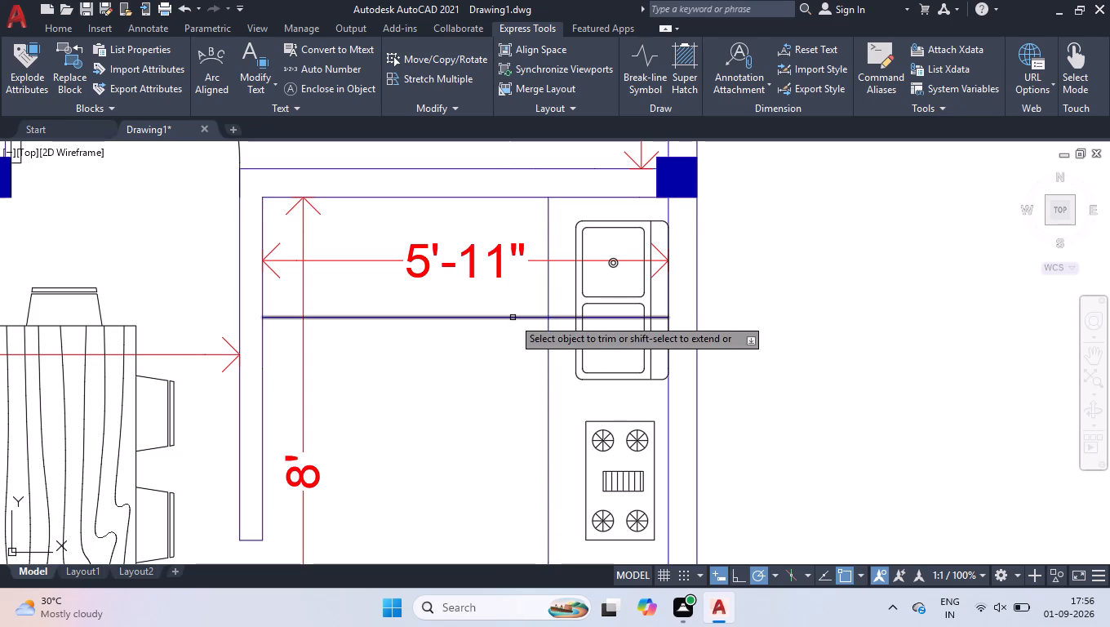
{"action": "left_click_drag", "start_coordinate": [528, 294], "coordinate": [537, 296]}
{"action": "left_click", "coordinate": [567, 330]}
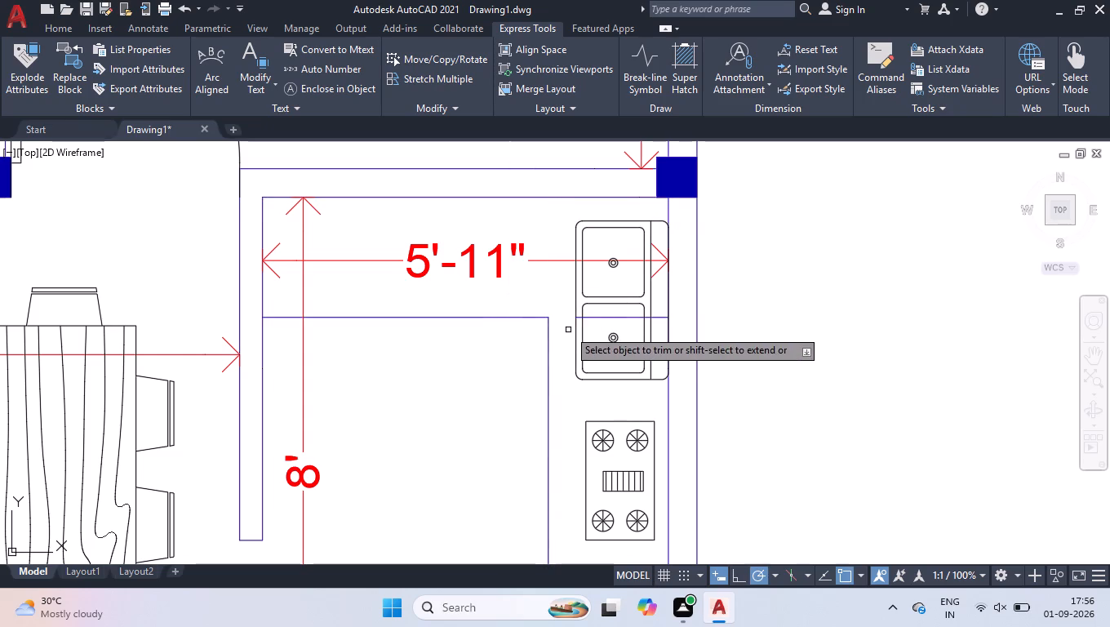
{"action": "key", "text": "Return"}
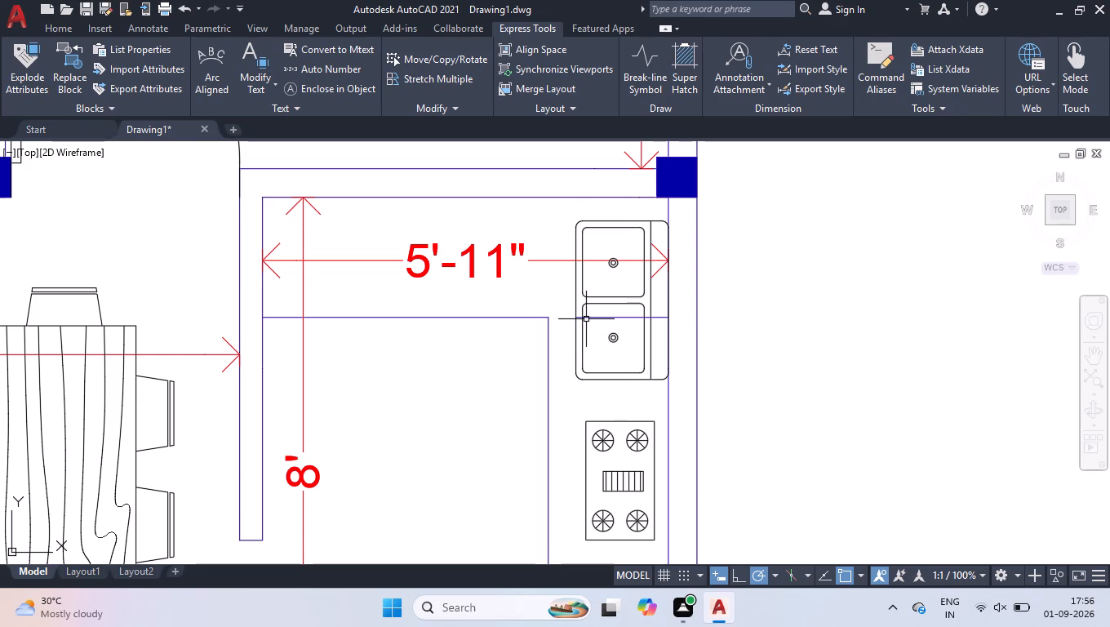
{"action": "left_click", "coordinate": [588, 319]}
{"action": "key", "text": "Delete"}
Measure the kitchen counter's width and the clearances around the stove and sink.
{"action": "scroll", "coordinate": [774, 217], "scroll_direction": "down", "scroll_amount": 2}
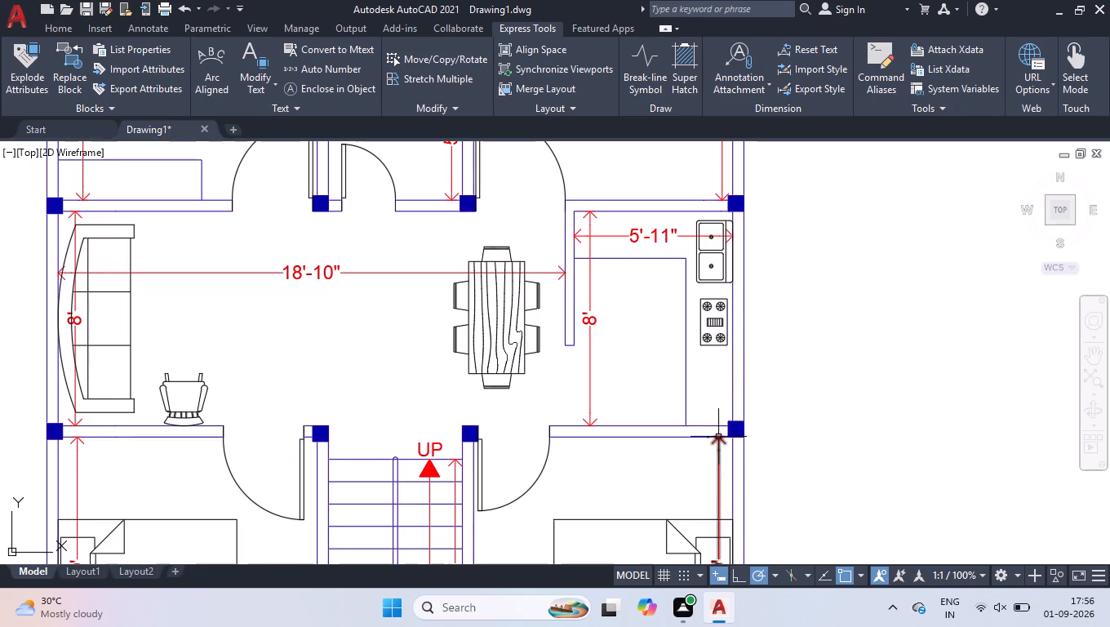
{"action": "scroll", "coordinate": [705, 416], "scroll_direction": "up", "scroll_amount": 2}
{"action": "key", "text": "m"}
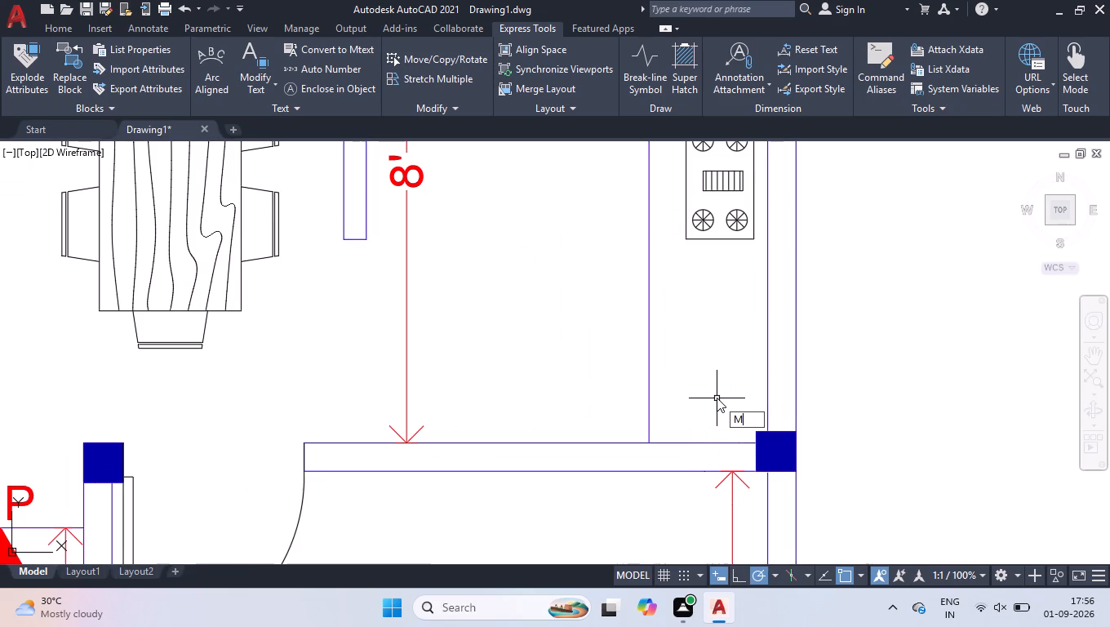
{"action": "type", "text": "EA"}
{"action": "key", "text": "Return"}
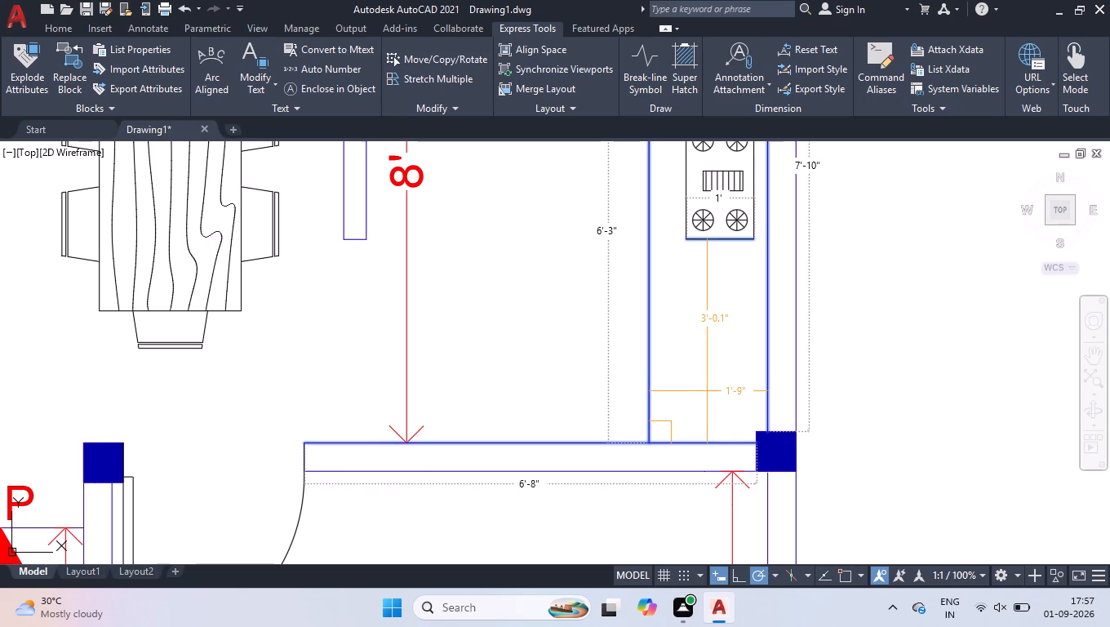
{"action": "scroll", "coordinate": [721, 207], "scroll_direction": "down", "scroll_amount": 5}
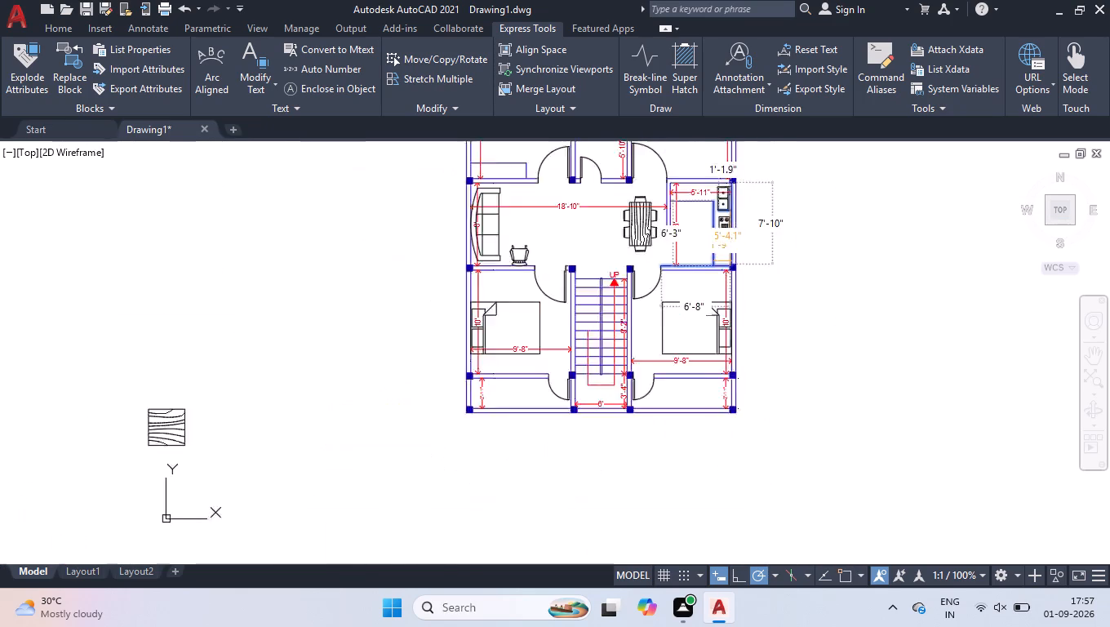
{"action": "scroll", "coordinate": [730, 207], "scroll_direction": "up", "scroll_amount": 3}
{"action": "scroll", "coordinate": [707, 285], "scroll_direction": "up", "scroll_amount": 3}
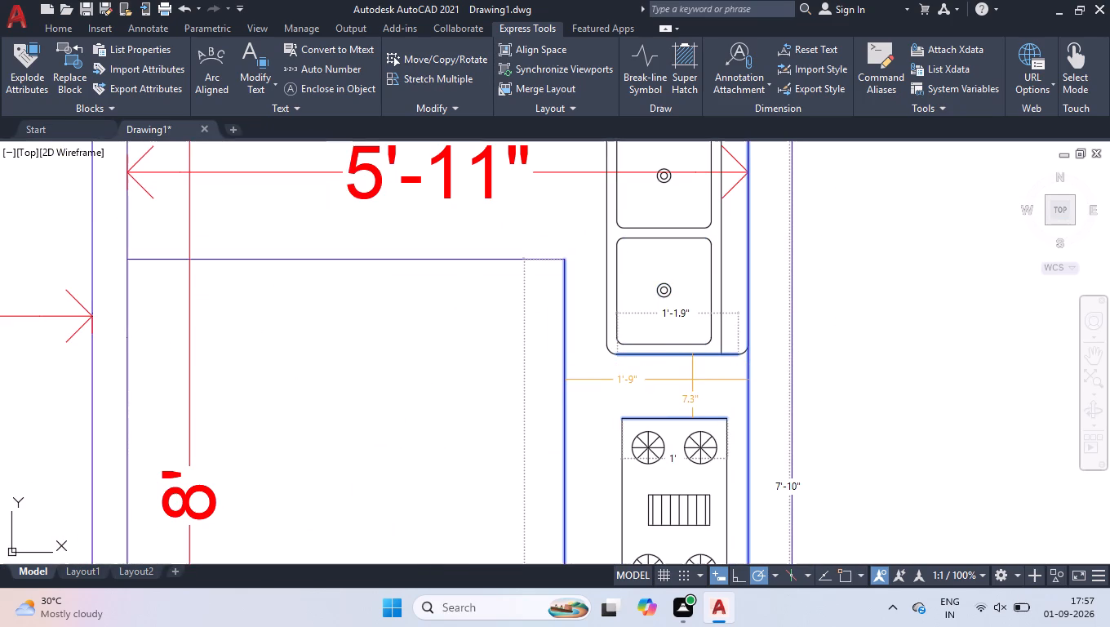
{"action": "key", "text": "space"}
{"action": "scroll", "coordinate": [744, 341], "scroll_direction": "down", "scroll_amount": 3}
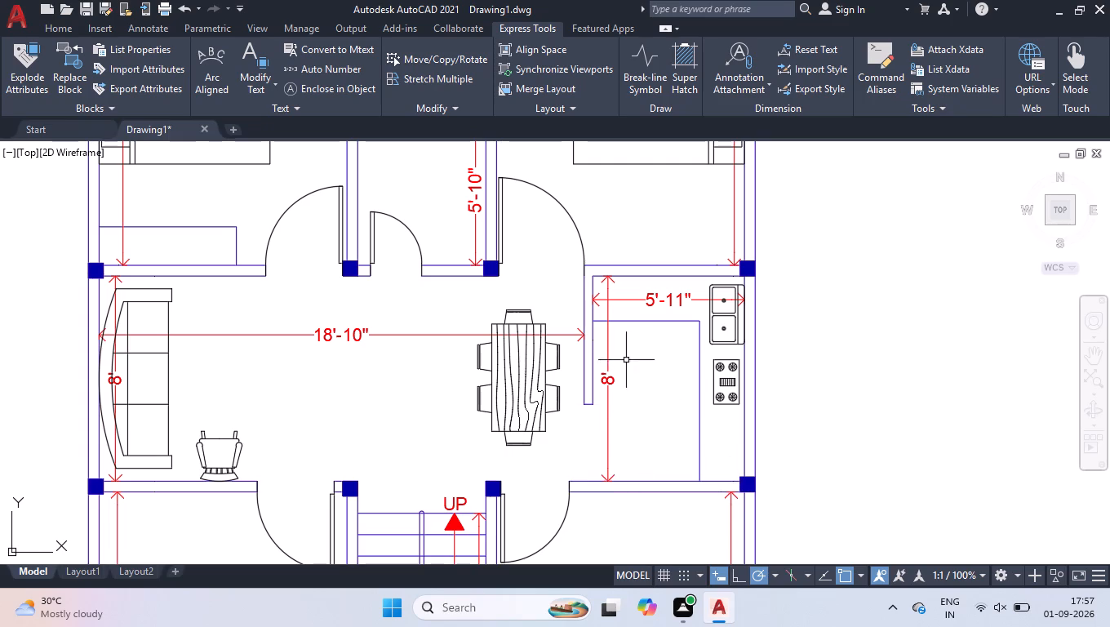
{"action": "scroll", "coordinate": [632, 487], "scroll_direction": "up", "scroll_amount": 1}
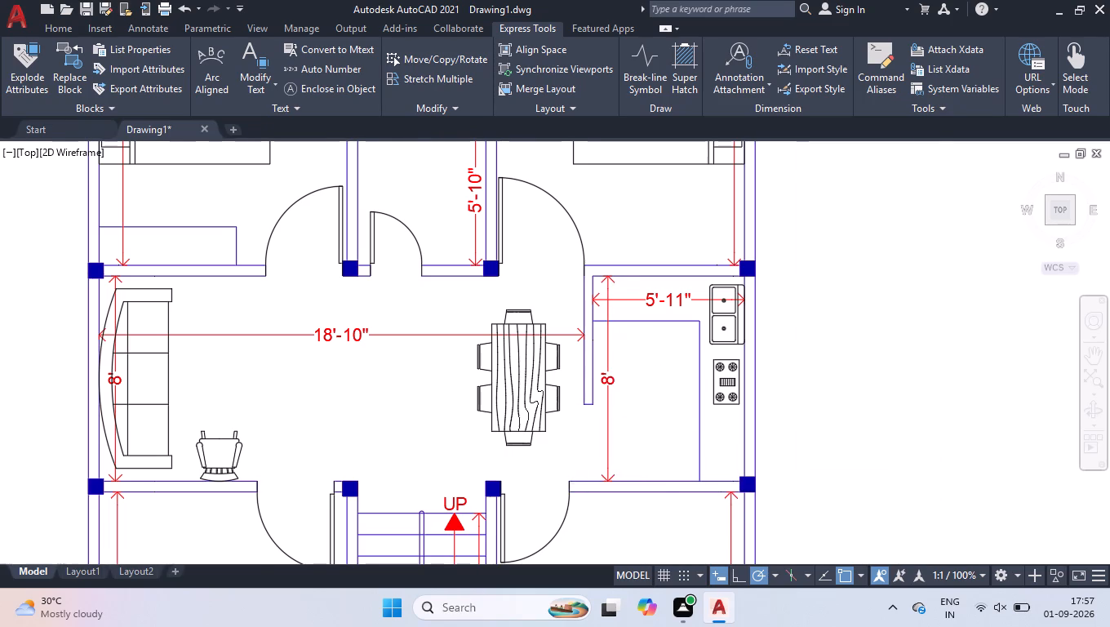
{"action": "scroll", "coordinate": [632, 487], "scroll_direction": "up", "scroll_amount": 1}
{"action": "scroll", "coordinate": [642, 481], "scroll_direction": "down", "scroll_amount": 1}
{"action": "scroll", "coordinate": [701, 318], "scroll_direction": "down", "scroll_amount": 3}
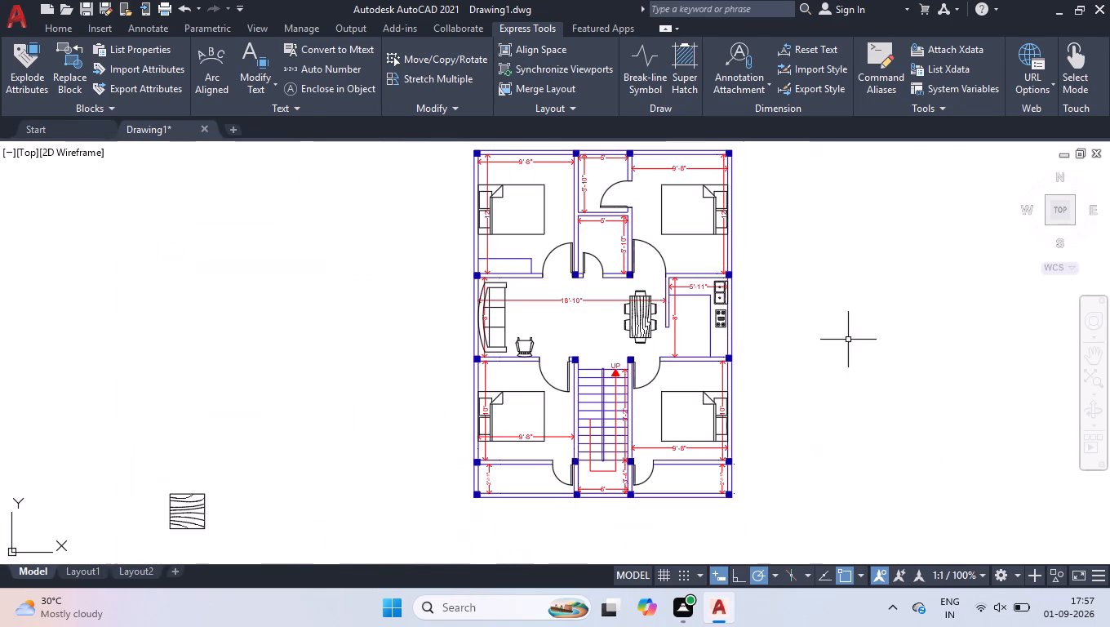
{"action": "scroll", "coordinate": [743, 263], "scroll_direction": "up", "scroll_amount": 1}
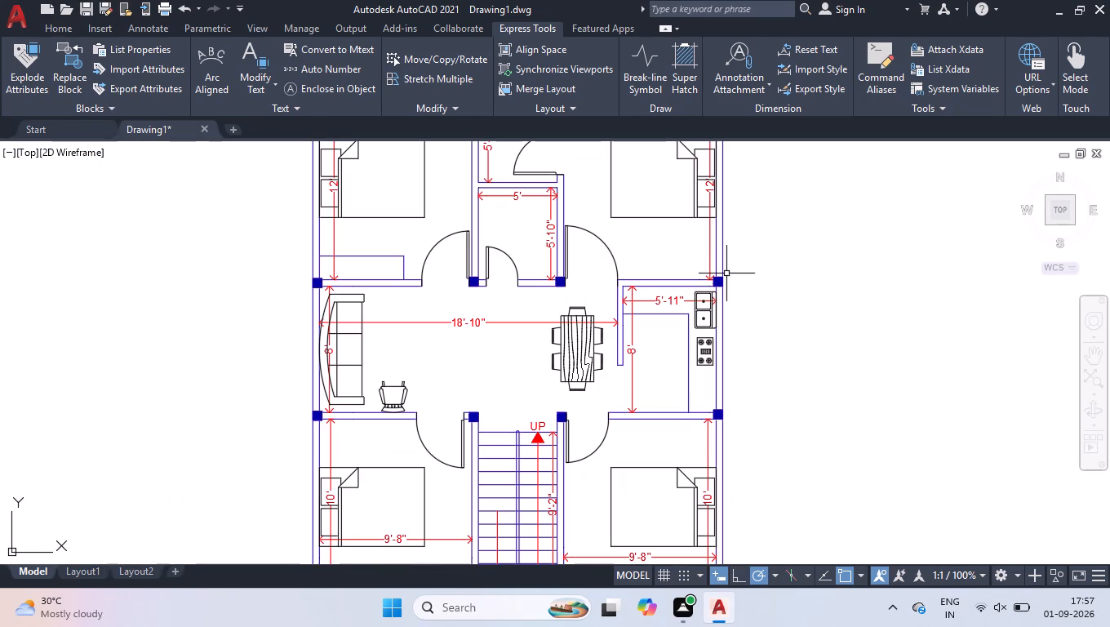
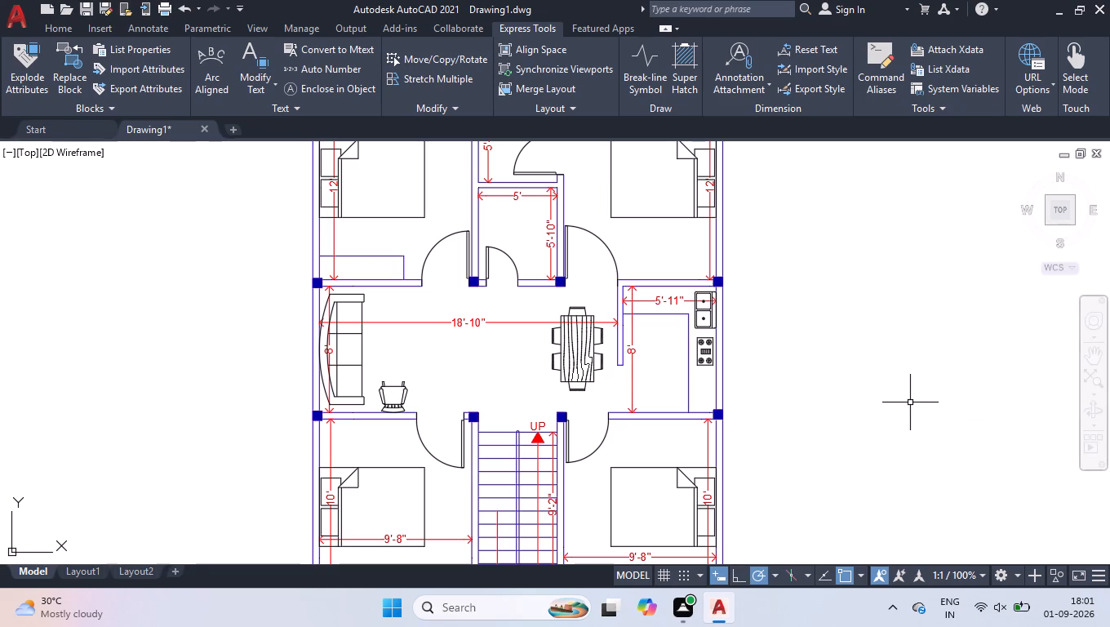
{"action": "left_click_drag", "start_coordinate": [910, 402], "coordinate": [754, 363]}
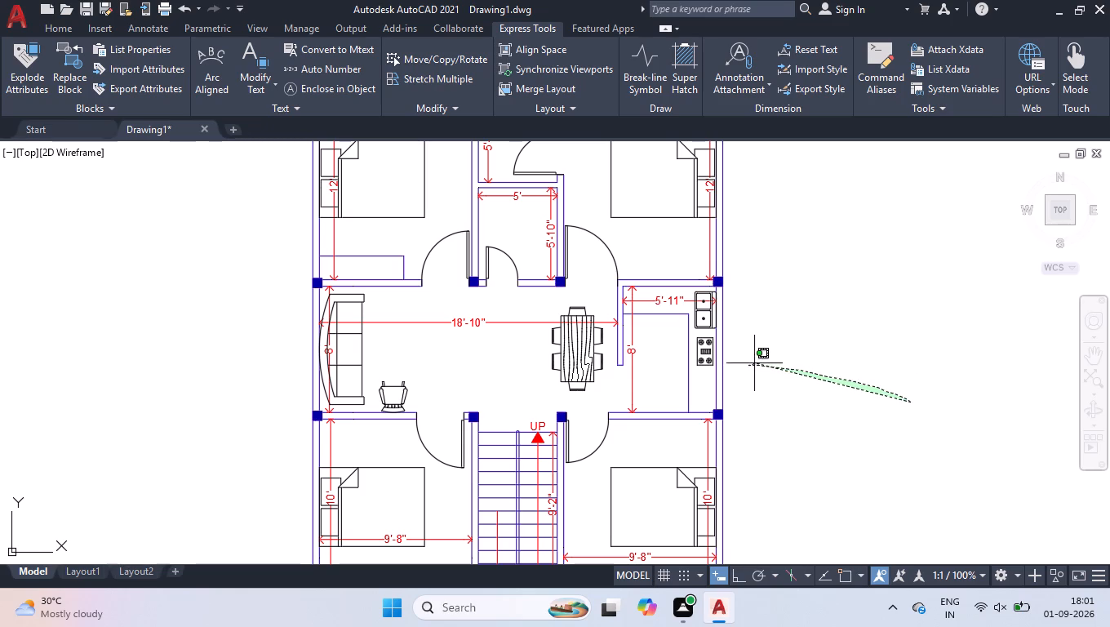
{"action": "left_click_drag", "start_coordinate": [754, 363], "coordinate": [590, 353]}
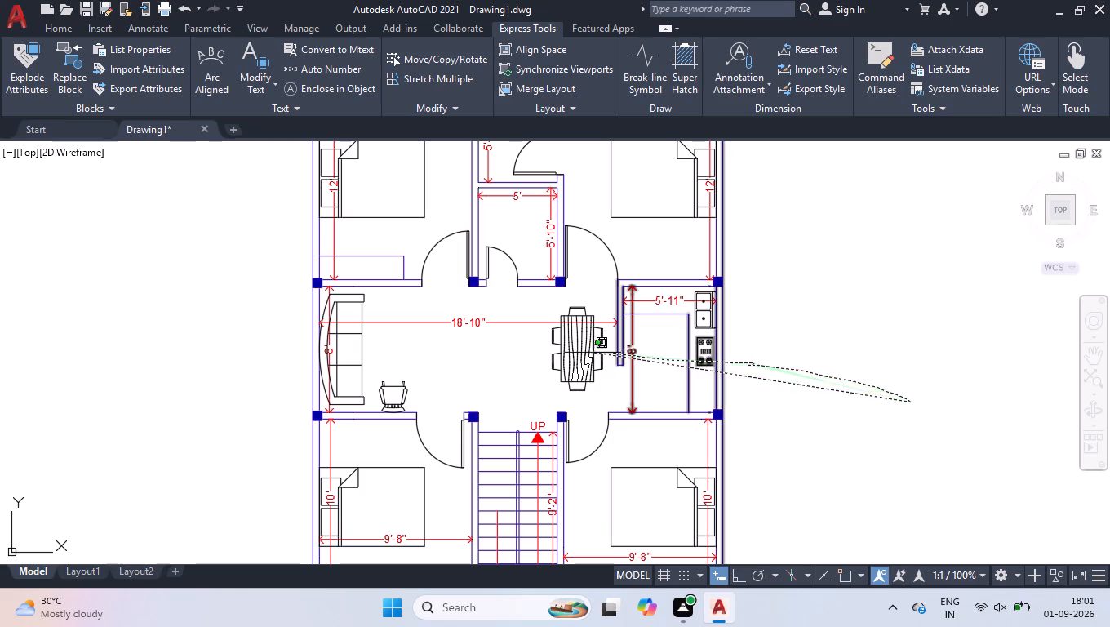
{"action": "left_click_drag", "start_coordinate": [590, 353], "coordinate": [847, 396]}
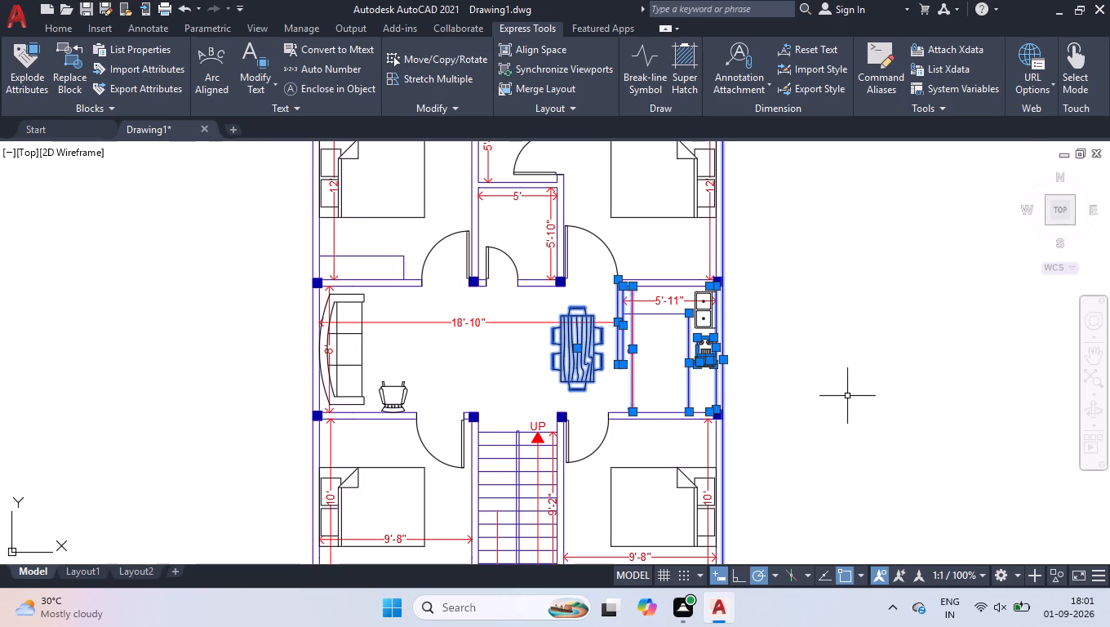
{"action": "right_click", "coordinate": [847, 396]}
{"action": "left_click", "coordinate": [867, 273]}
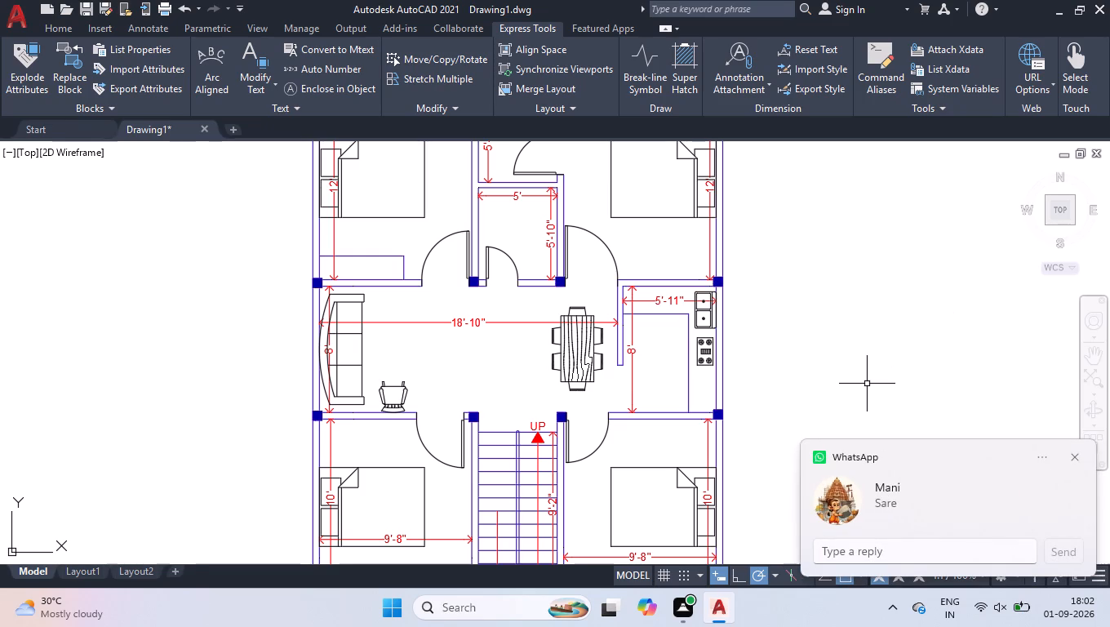
Dismiss the WhatsApp message notification covering the drawing.
{"action": "left_click", "coordinate": [1077, 460]}
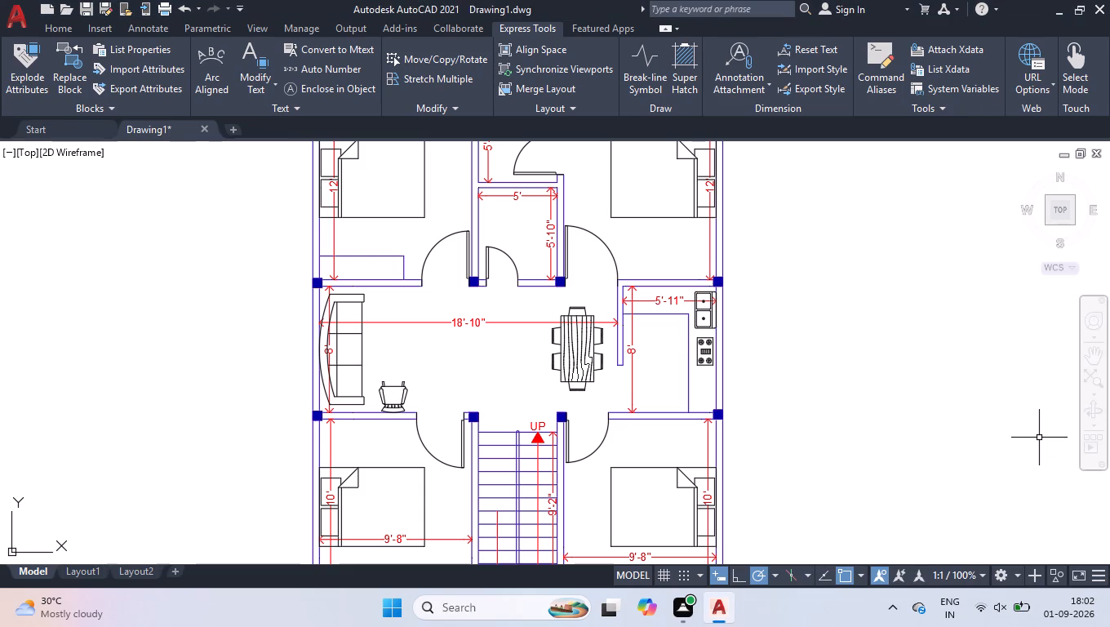
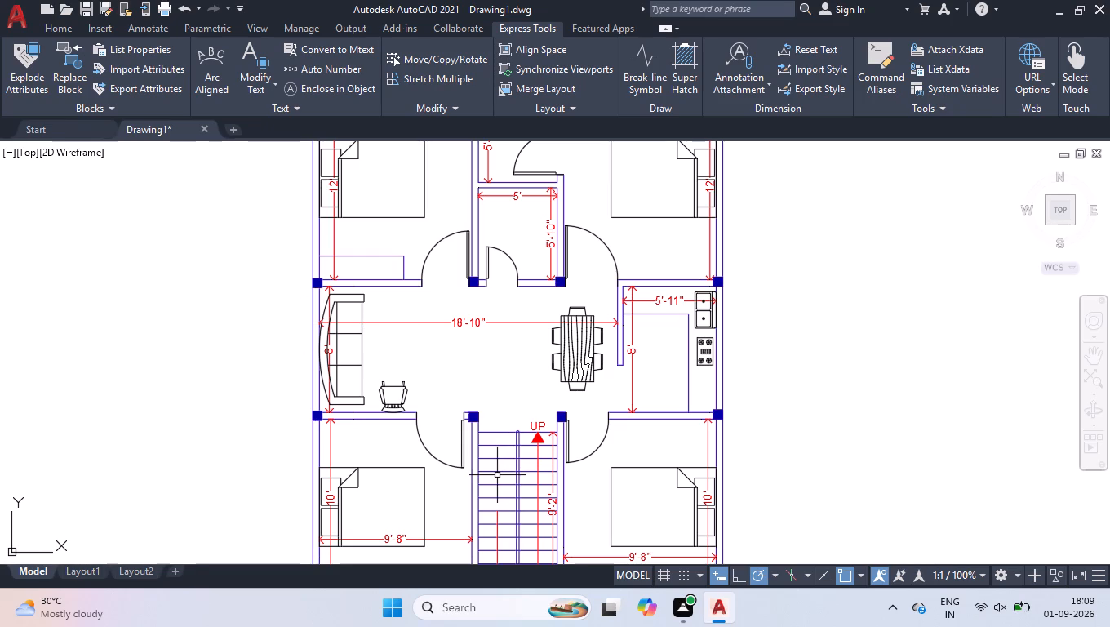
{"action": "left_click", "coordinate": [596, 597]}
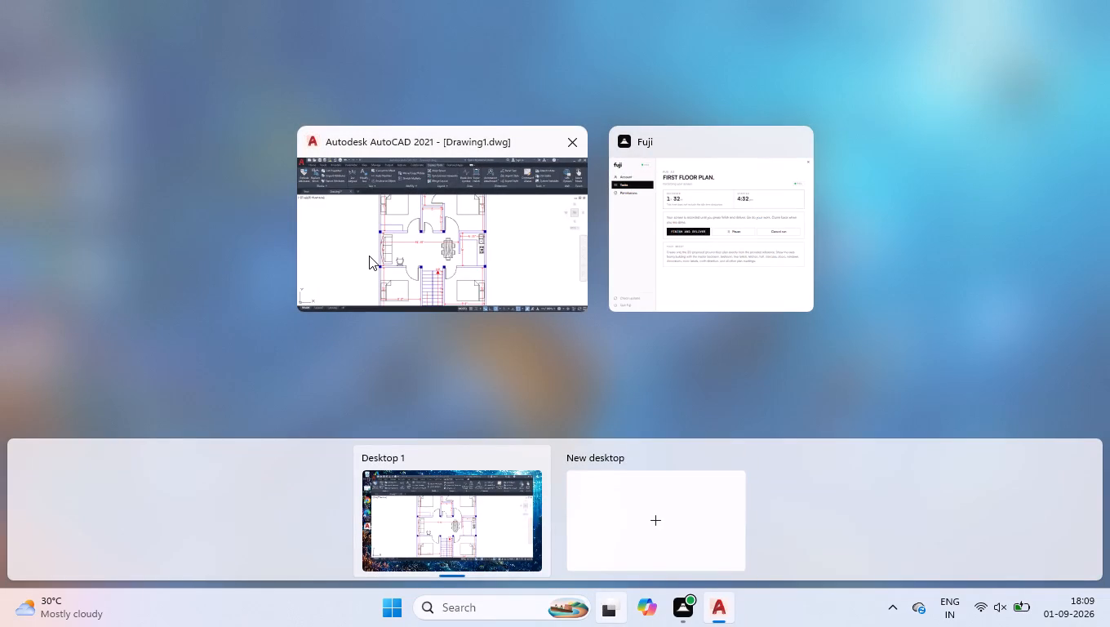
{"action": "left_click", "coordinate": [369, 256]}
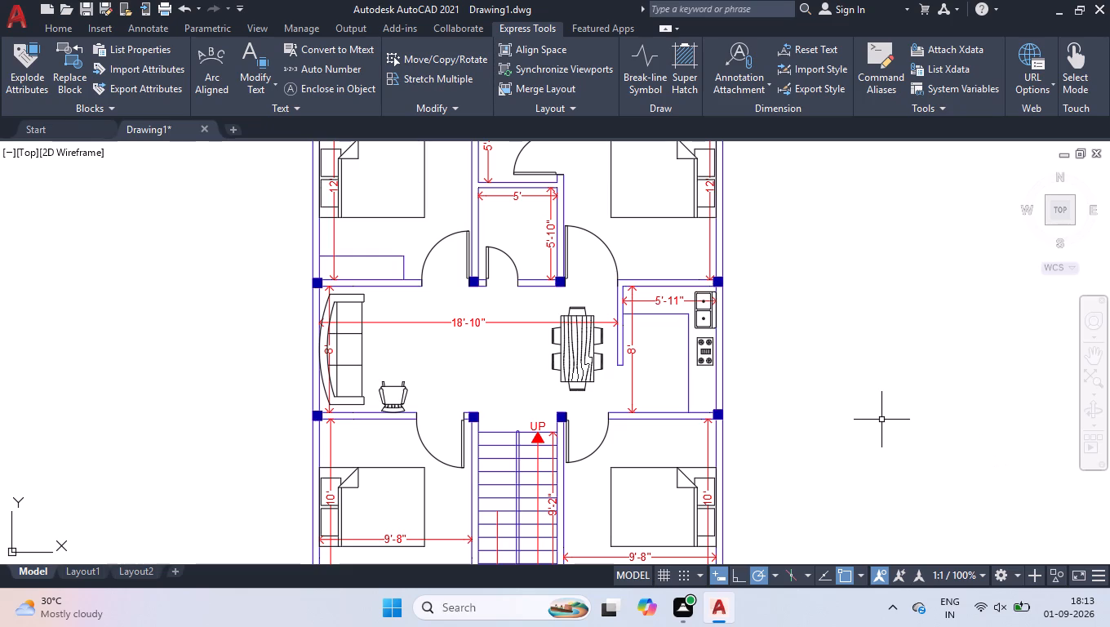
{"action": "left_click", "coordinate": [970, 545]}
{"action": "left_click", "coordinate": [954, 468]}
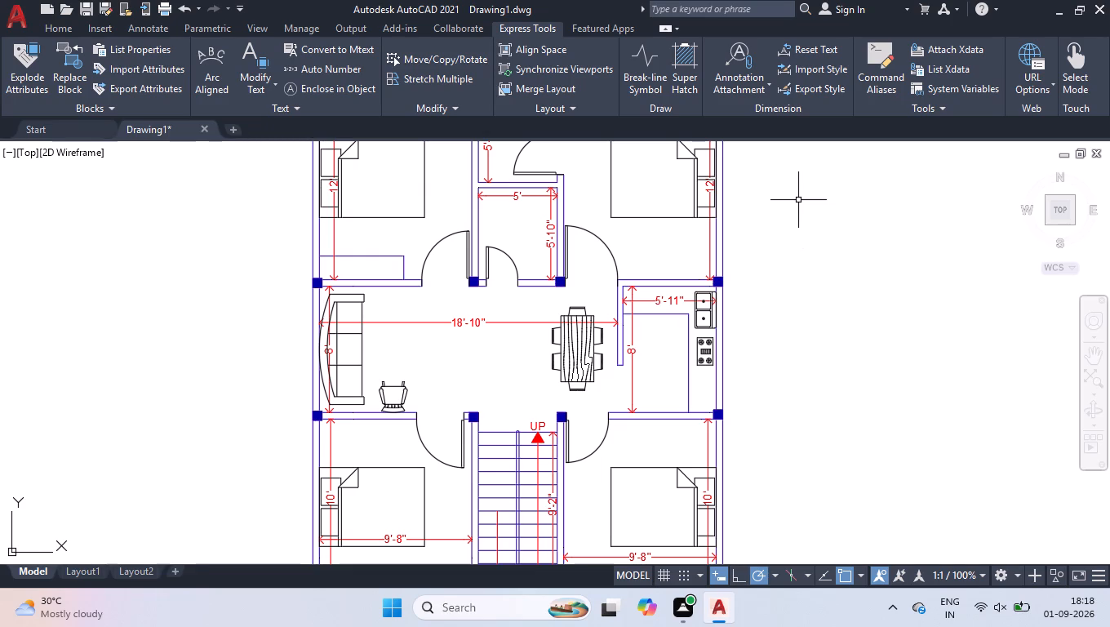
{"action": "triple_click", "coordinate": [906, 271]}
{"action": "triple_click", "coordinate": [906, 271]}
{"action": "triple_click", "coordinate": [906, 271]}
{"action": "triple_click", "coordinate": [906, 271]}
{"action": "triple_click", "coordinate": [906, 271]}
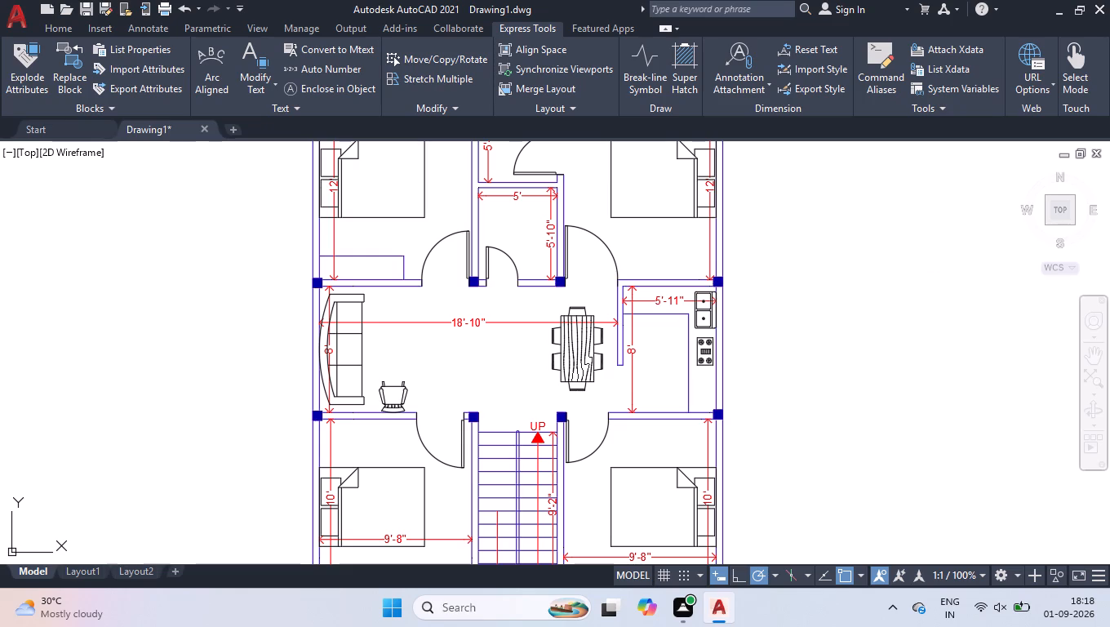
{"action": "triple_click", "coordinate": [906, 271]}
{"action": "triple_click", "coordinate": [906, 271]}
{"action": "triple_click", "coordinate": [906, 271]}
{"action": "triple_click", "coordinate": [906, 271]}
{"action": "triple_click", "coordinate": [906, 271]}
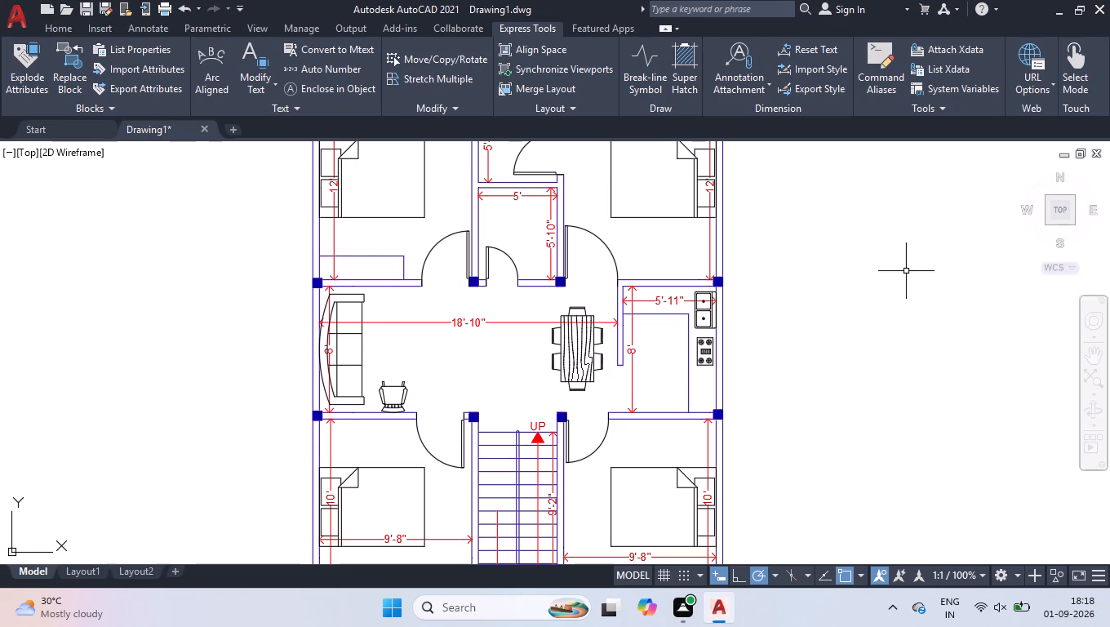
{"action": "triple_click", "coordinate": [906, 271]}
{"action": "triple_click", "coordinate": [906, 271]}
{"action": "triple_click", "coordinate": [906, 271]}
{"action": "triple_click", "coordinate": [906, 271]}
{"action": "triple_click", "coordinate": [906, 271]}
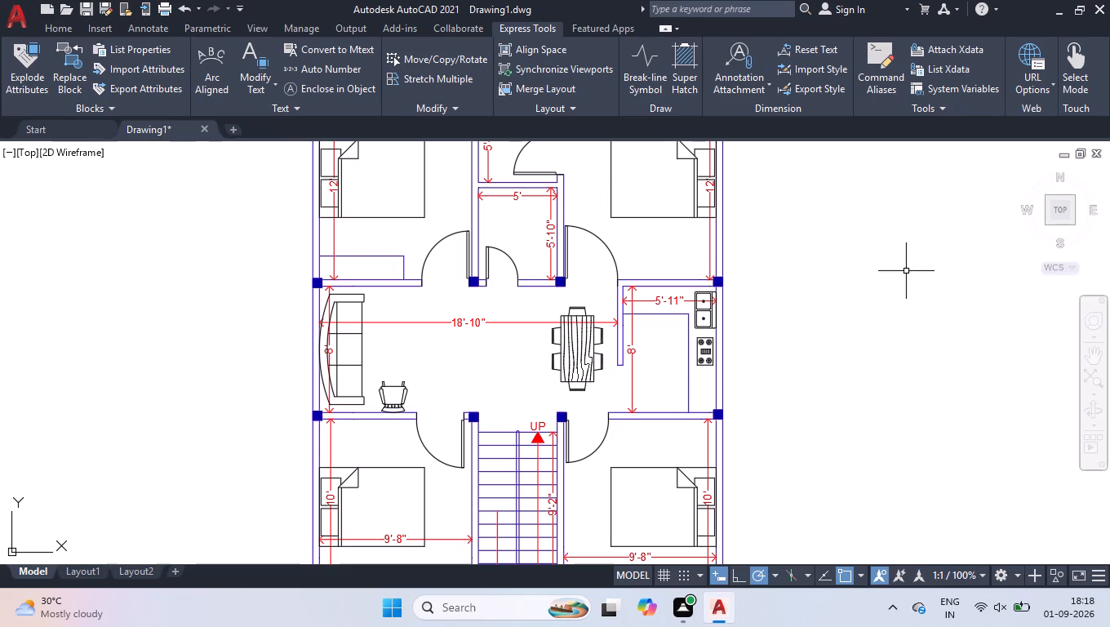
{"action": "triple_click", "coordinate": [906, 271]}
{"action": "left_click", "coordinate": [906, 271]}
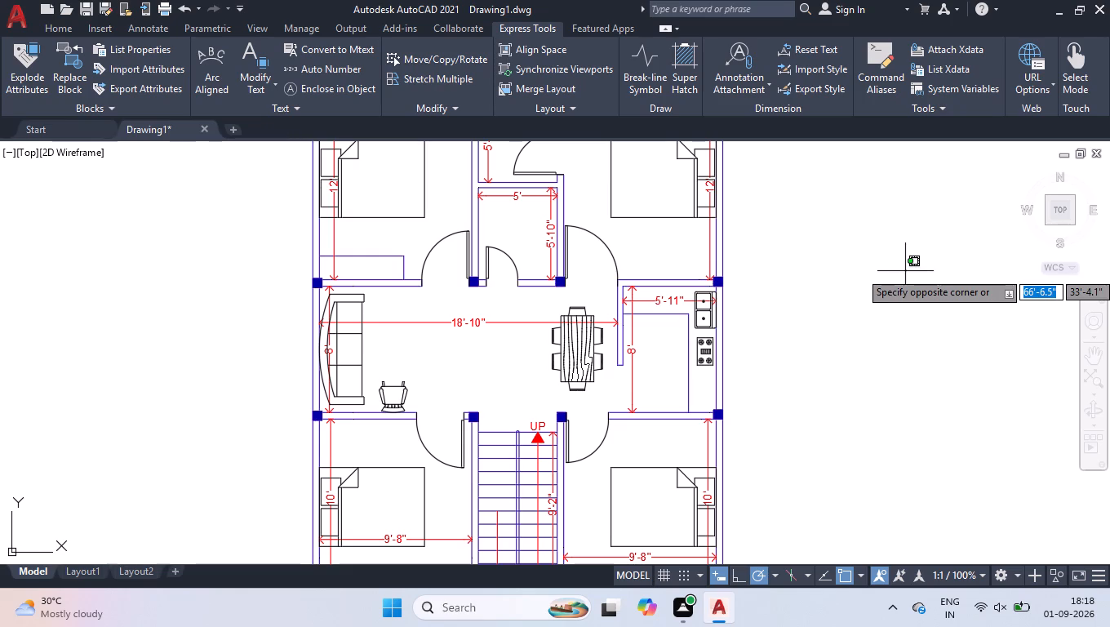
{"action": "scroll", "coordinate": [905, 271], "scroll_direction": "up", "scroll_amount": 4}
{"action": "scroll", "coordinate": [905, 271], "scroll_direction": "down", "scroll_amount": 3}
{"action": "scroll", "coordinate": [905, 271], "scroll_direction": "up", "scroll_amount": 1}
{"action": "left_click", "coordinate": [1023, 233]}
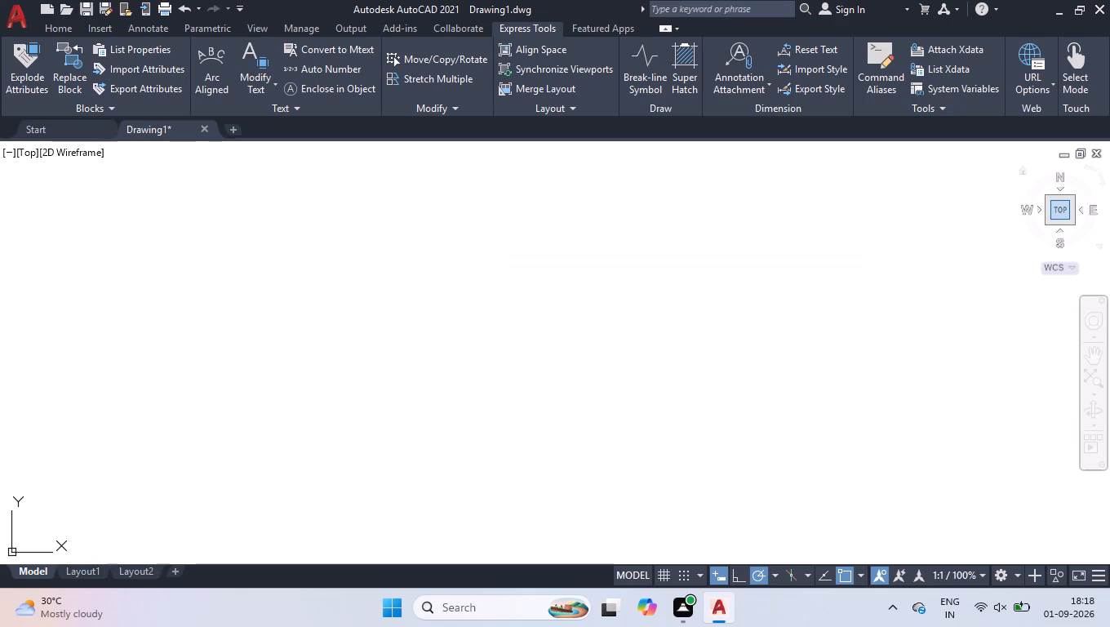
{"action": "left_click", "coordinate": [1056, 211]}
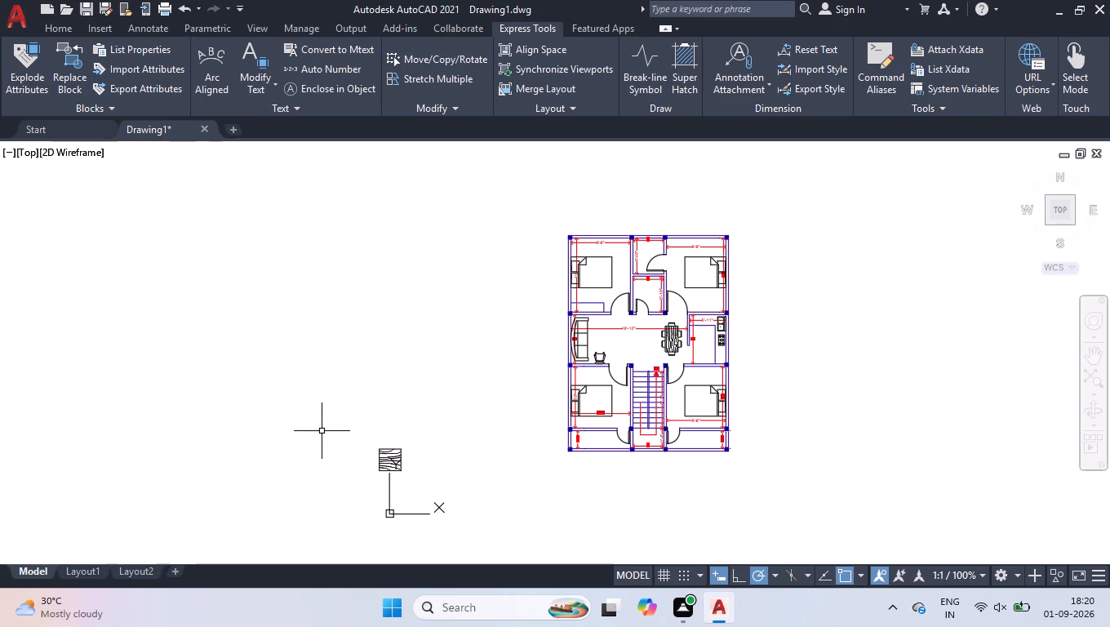
Move the loose square wood-grain table from outside the plan into the living room, beside the sofa.
{"action": "left_click", "coordinate": [393, 456]}
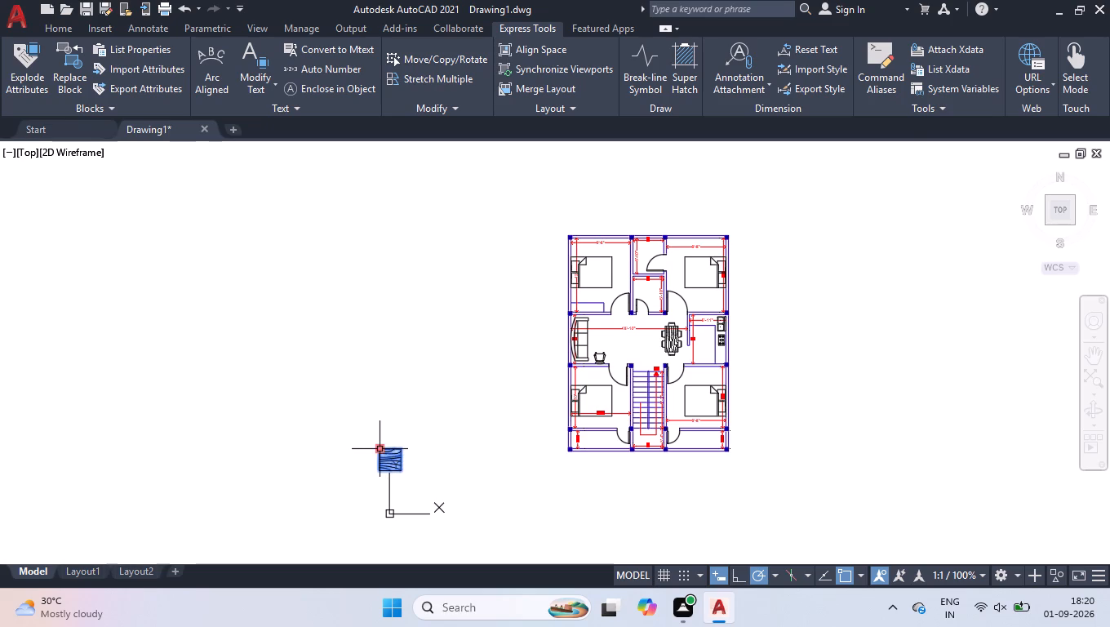
{"action": "left_click", "coordinate": [378, 447]}
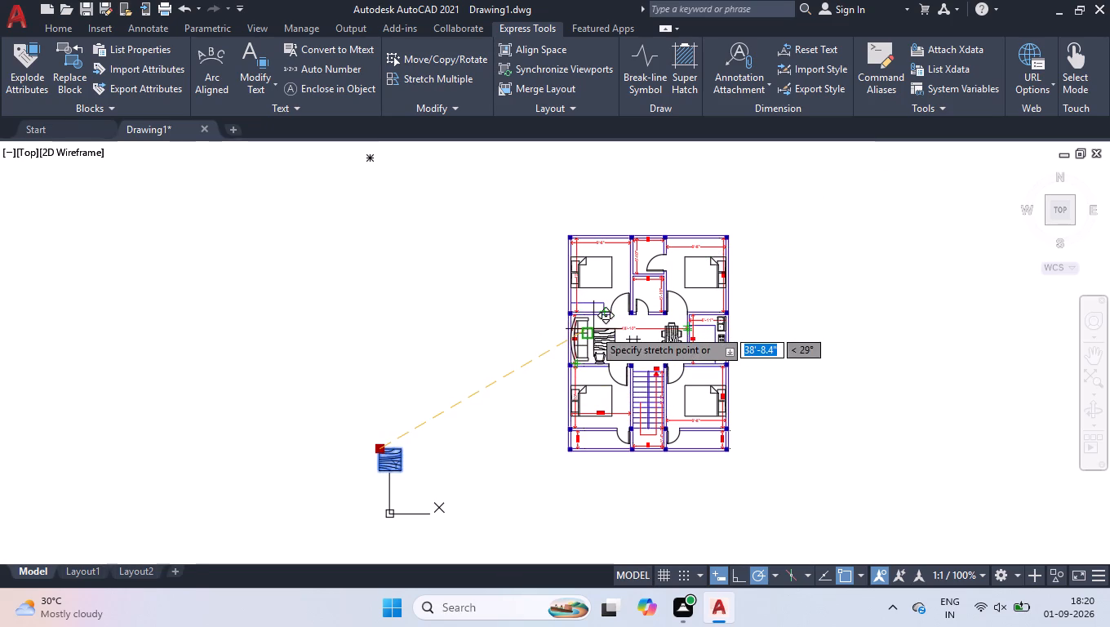
{"action": "left_click", "coordinate": [595, 323]}
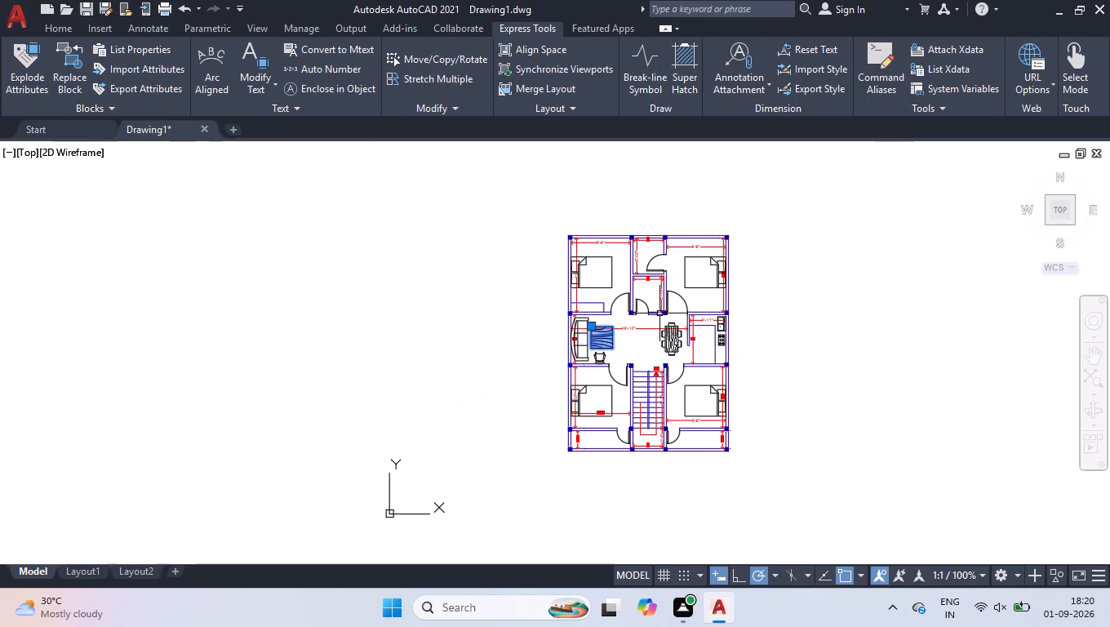
{"action": "left_click", "coordinate": [712, 298]}
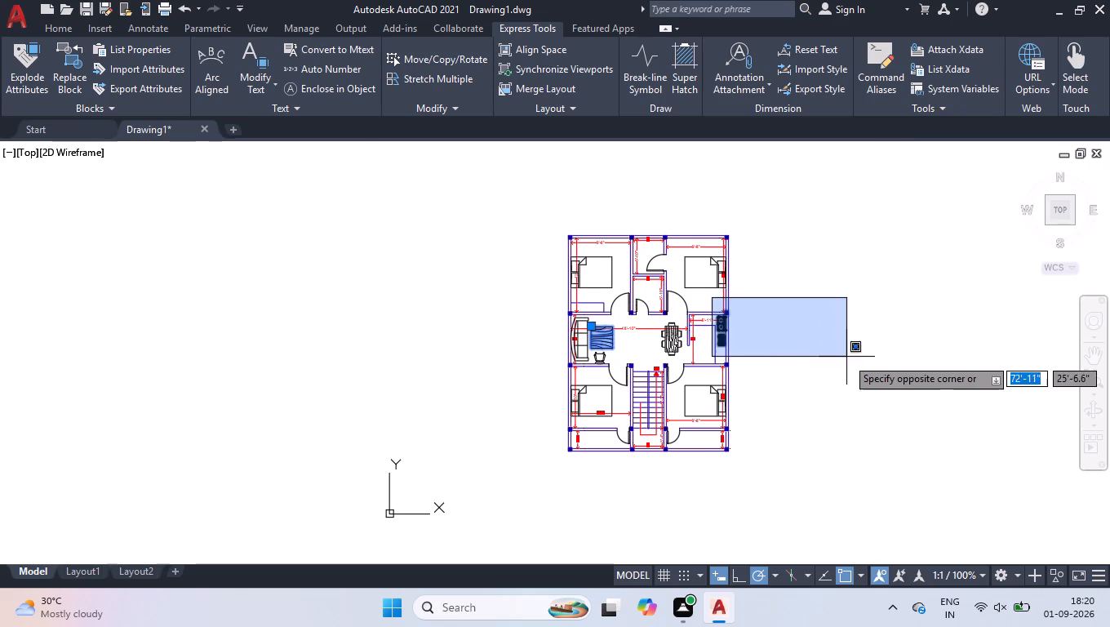
{"action": "left_click", "coordinate": [777, 285]}
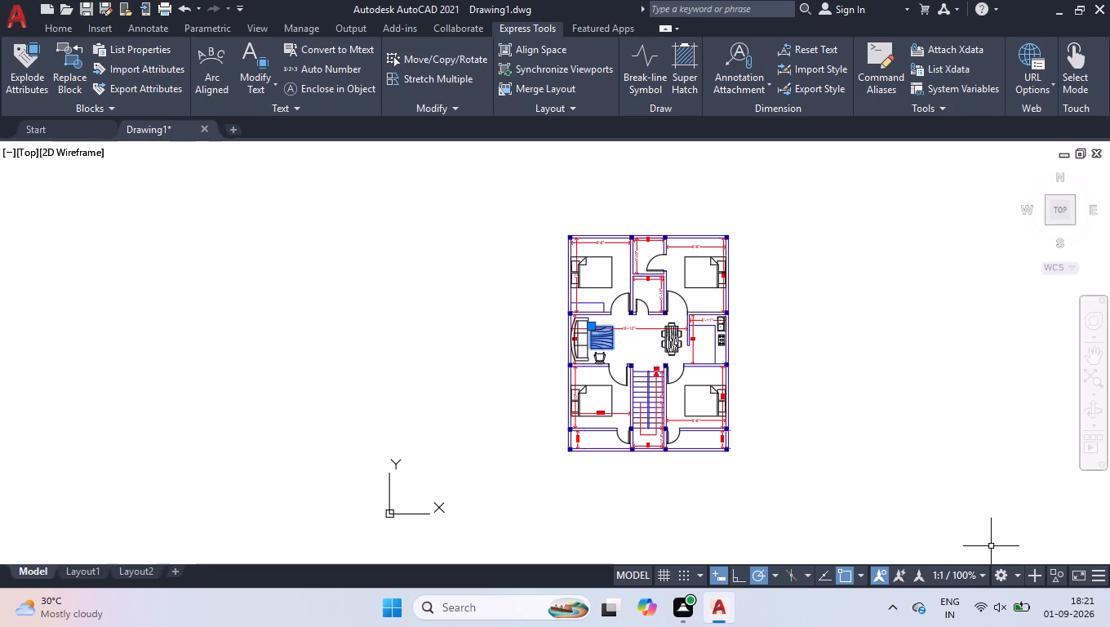
{"action": "right_click", "coordinate": [950, 476]}
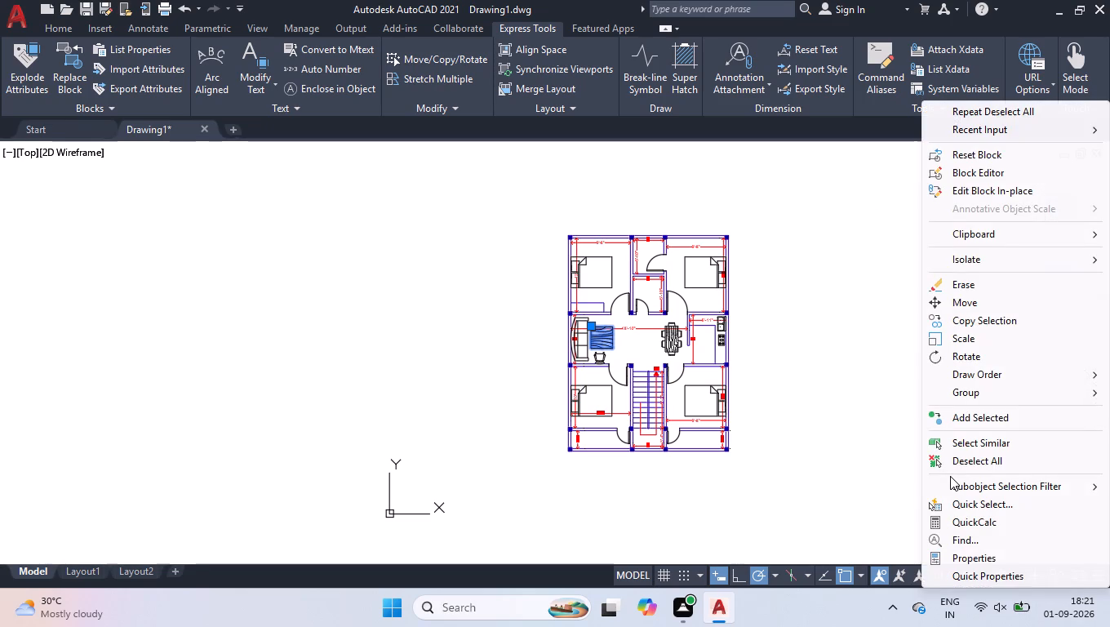
{"action": "left_click", "coordinate": [952, 463]}
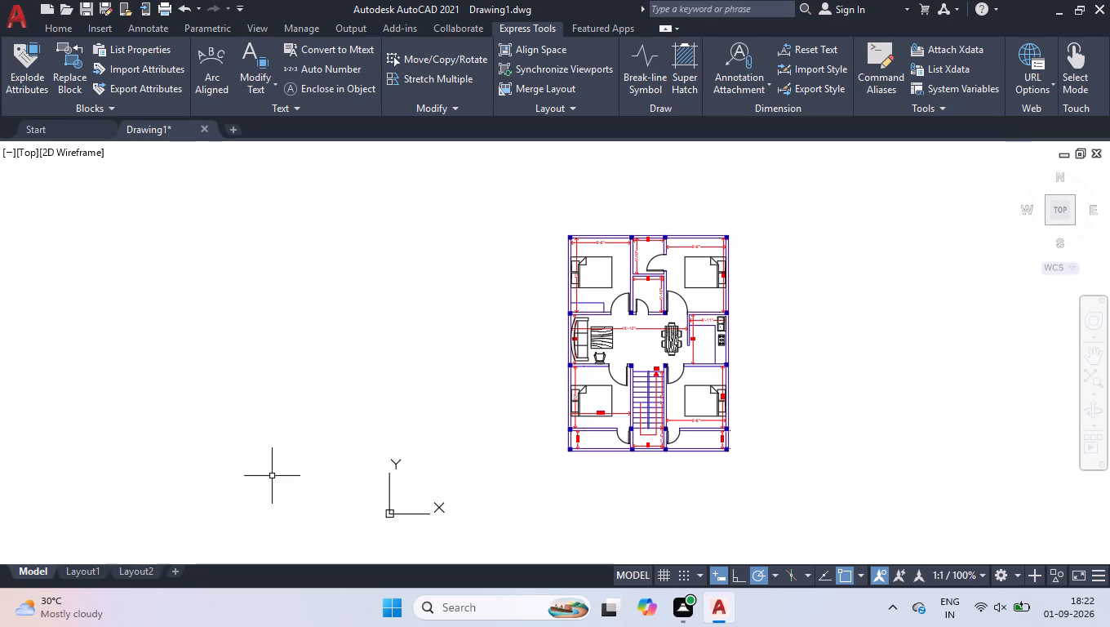
With Ortho turned on, shift the wood-grain table horizontally away from the sofa by about 1'-1".
{"action": "left_click", "coordinate": [1059, 207]}
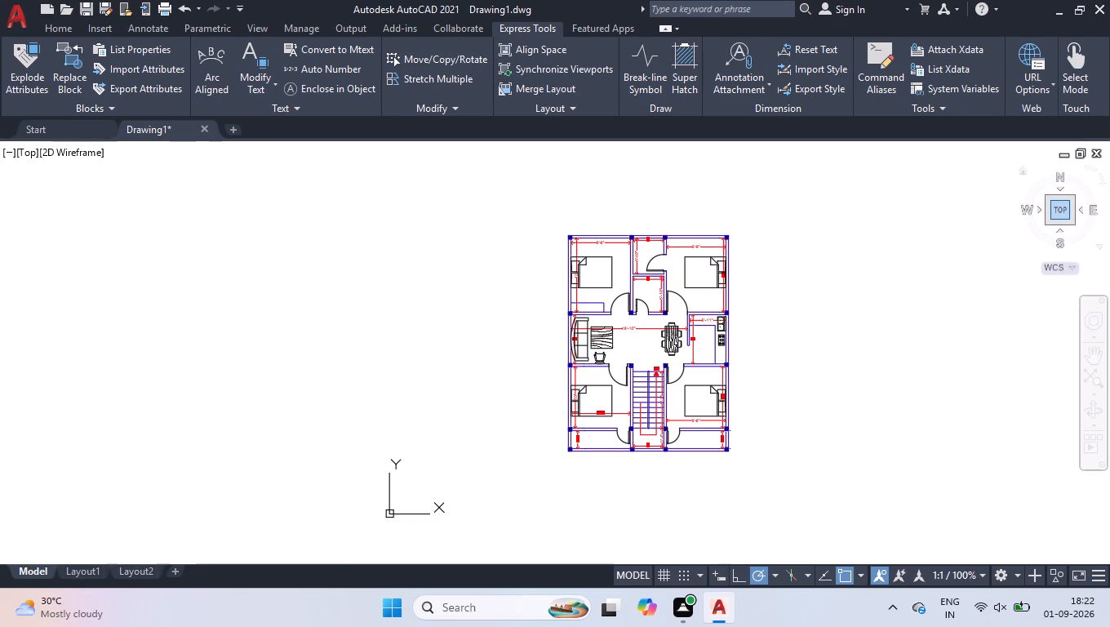
{"action": "scroll", "coordinate": [473, 353], "scroll_direction": "up", "scroll_amount": 3}
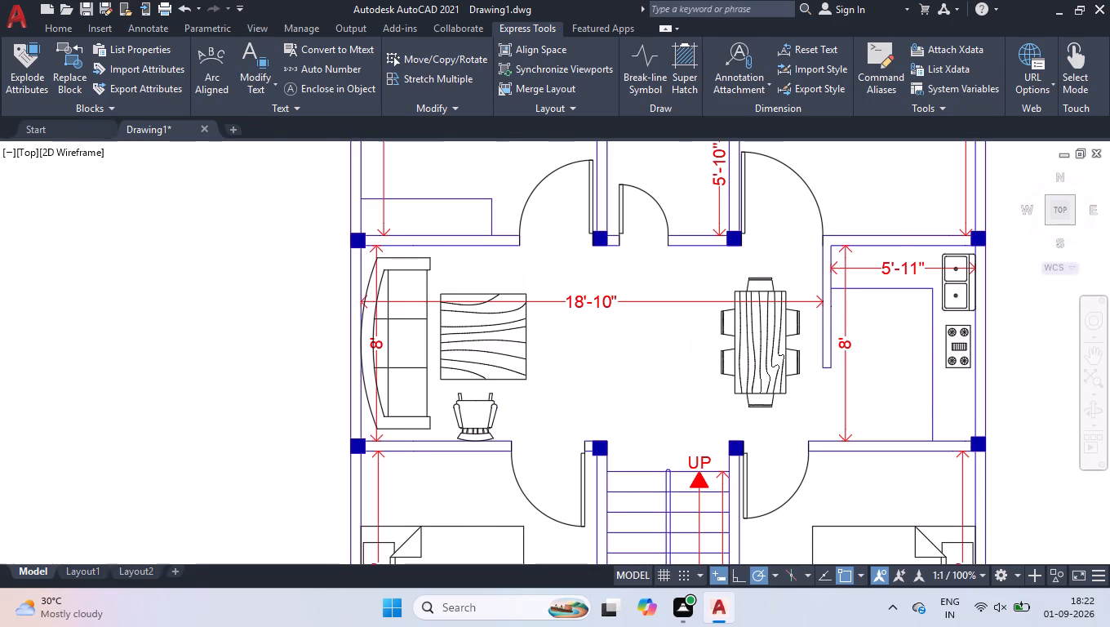
{"action": "left_click", "coordinate": [476, 336]}
{"action": "left_click", "coordinate": [462, 347]}
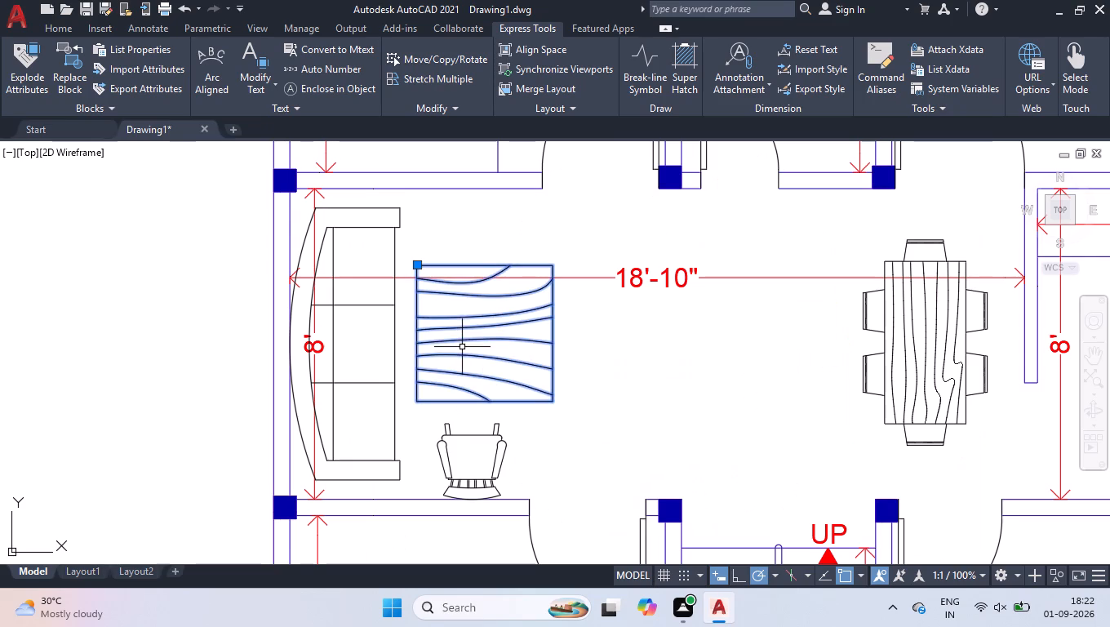
{"action": "left_click", "coordinate": [418, 265]}
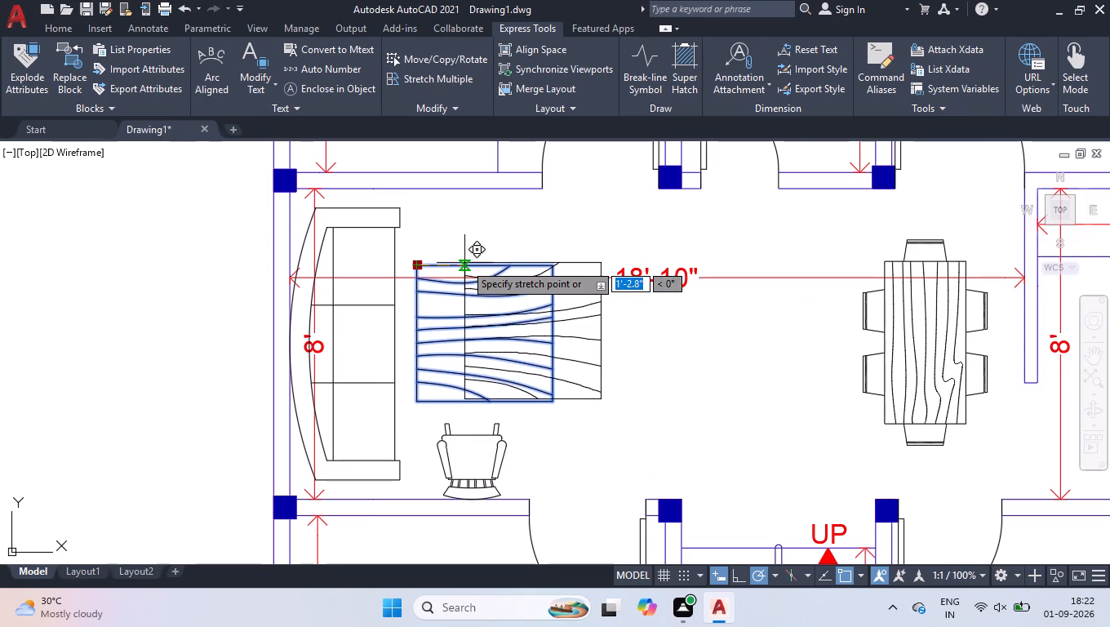
{"action": "left_click", "coordinate": [733, 576]}
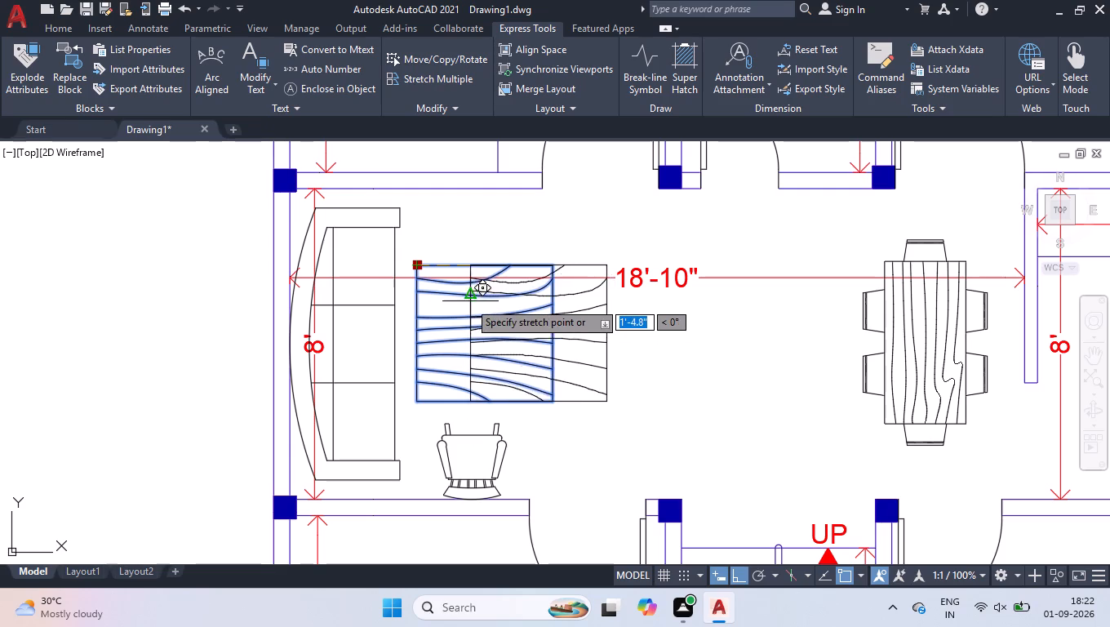
{"action": "left_click", "coordinate": [458, 247]}
{"action": "left_click", "coordinate": [569, 247], "text": "shift"}
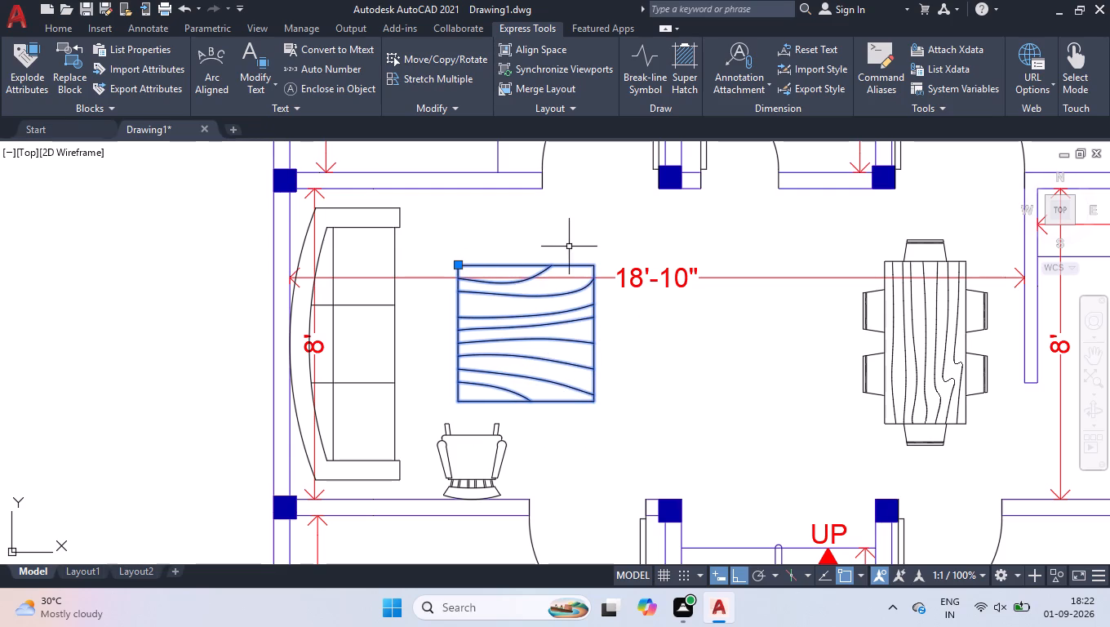
{"action": "left_click", "coordinate": [482, 315], "text": "shift"}
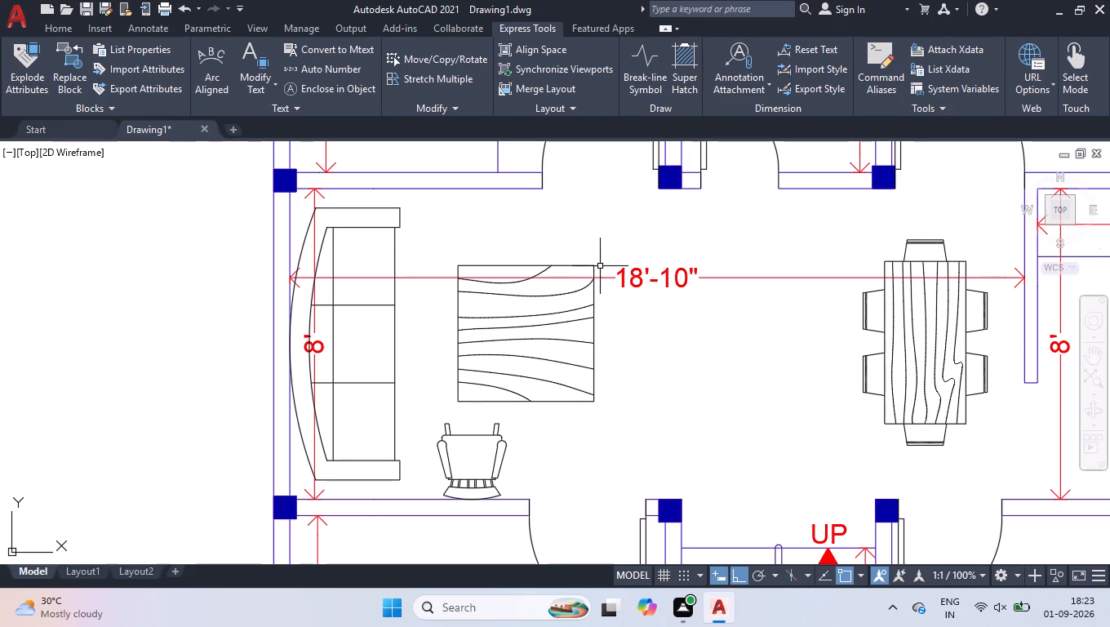
Nudge the wood-grain table straight up slightly, towards the living room's upper wall, and deselect it.
{"action": "left_click", "coordinate": [574, 320]}
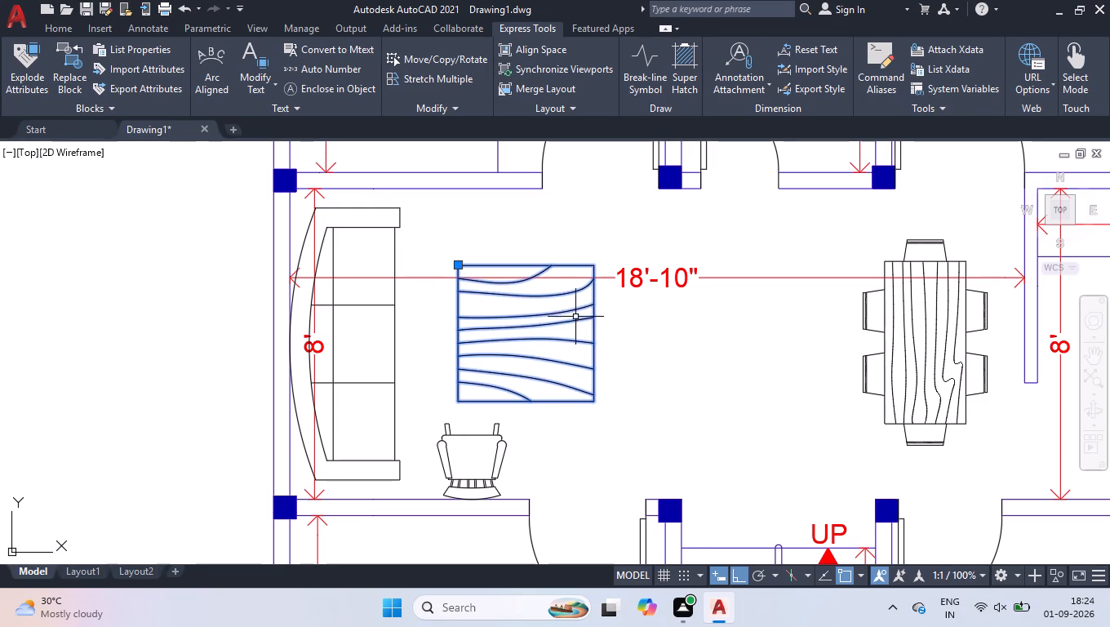
{"action": "scroll", "coordinate": [463, 268], "scroll_direction": "up", "scroll_amount": 3}
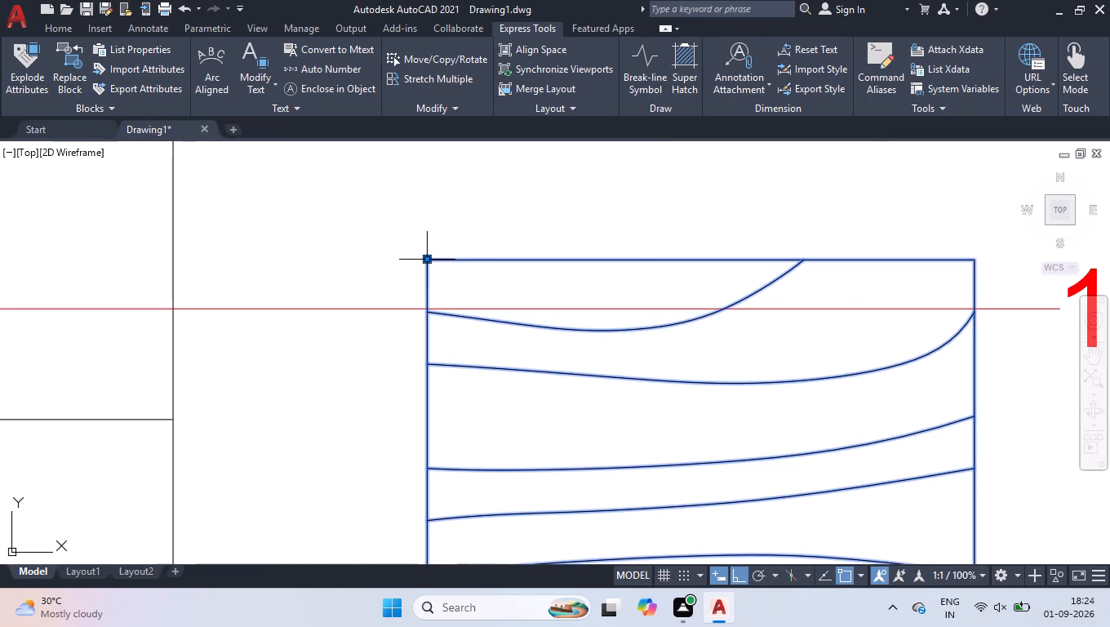
{"action": "left_click", "coordinate": [426, 257]}
{"action": "left_click", "coordinate": [430, 198]}
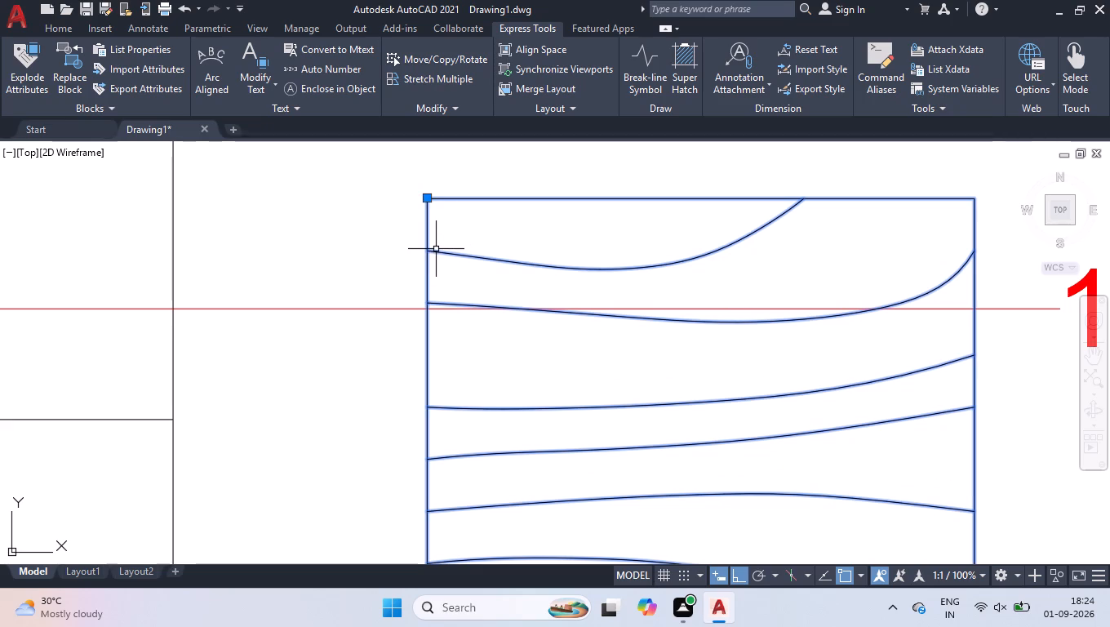
{"action": "right_click", "coordinate": [226, 200]}
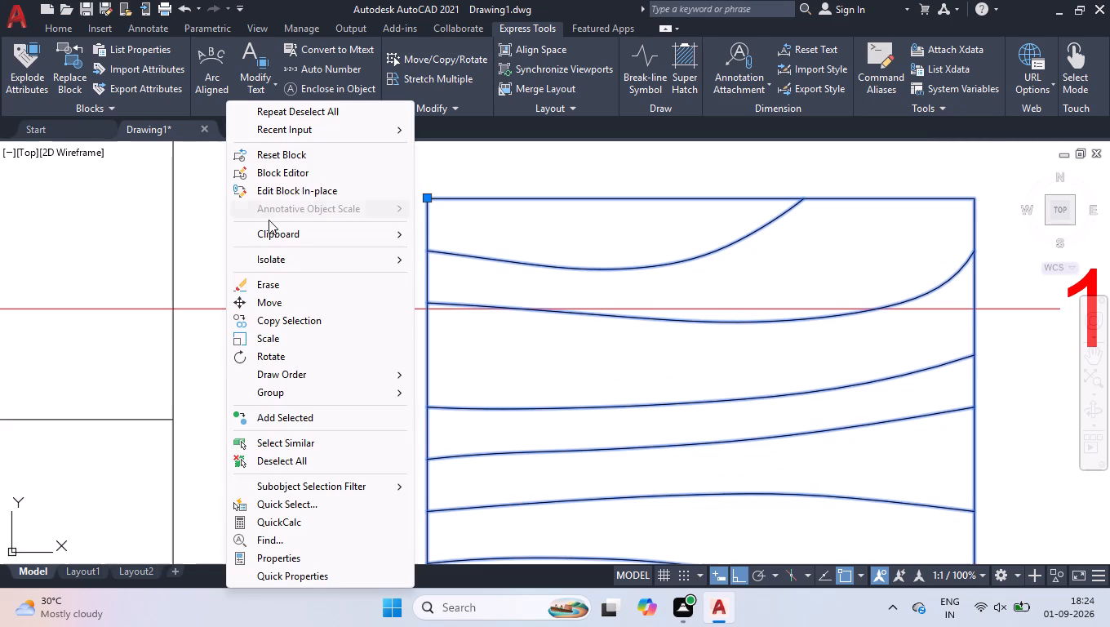
{"action": "left_click", "coordinate": [339, 456]}
{"action": "scroll", "coordinate": [432, 266], "scroll_direction": "down", "scroll_amount": 4}
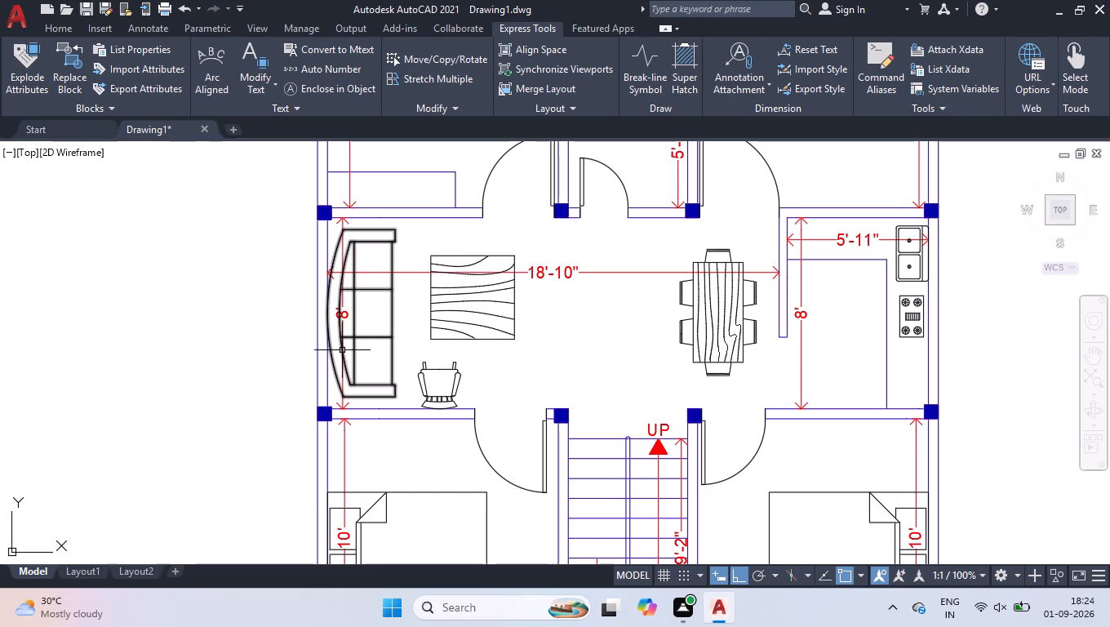
Move the living room's 8' vertical dimension off the sofa into the gap between the sofa and the wood-grain table.
{"action": "left_click", "coordinate": [404, 337]}
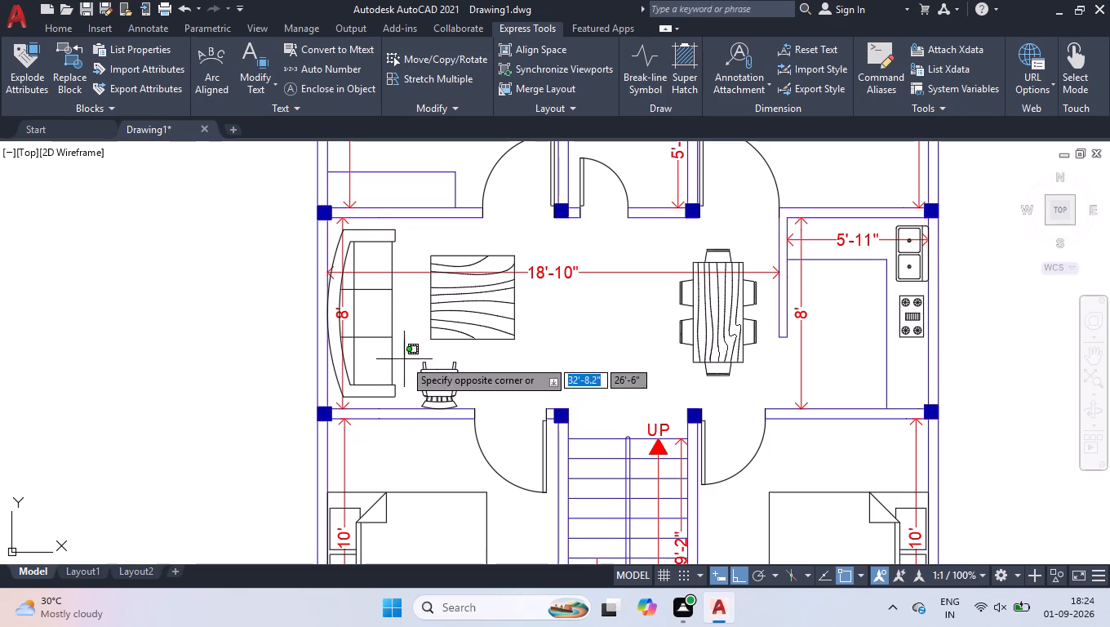
{"action": "left_click", "coordinate": [399, 339]}
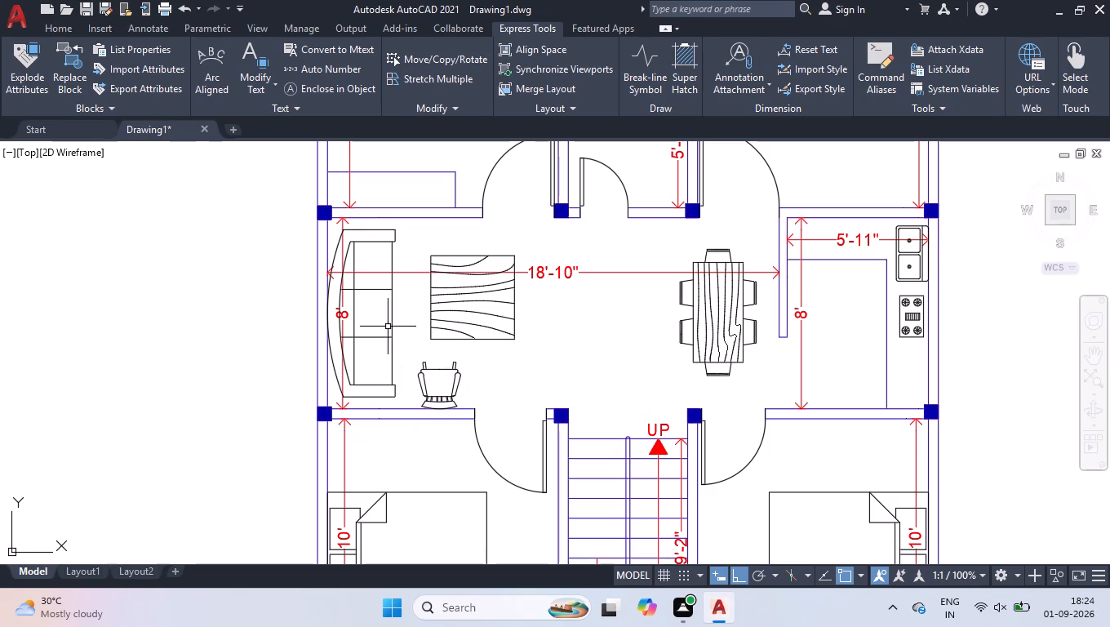
{"action": "left_click", "coordinate": [345, 313]}
{"action": "left_click", "coordinate": [344, 312]}
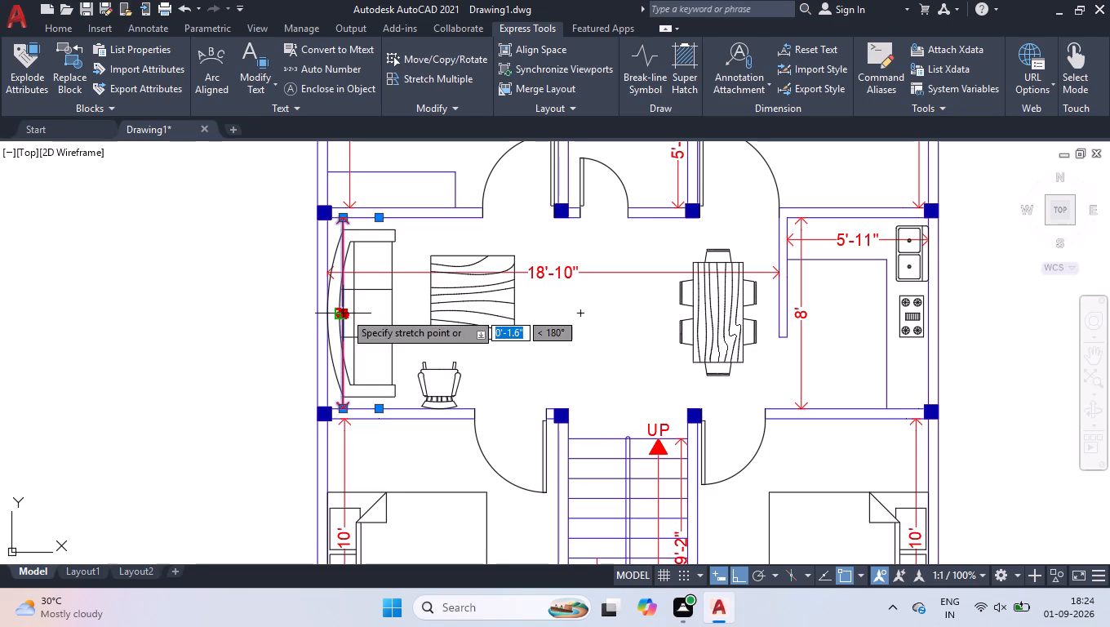
{"action": "left_click", "coordinate": [402, 309]}
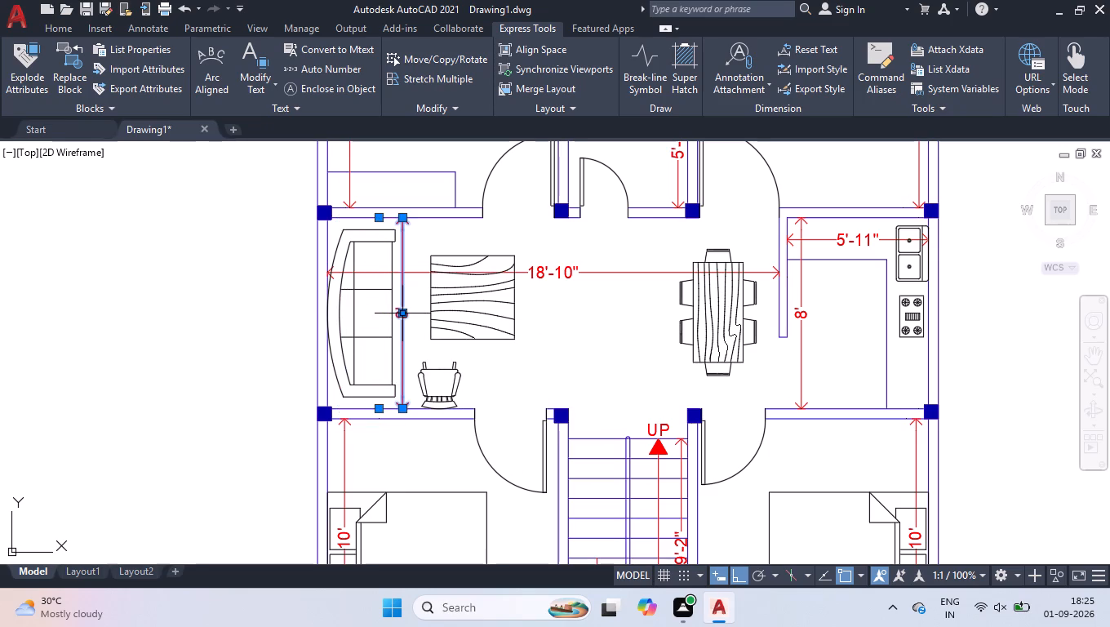
{"action": "right_click", "coordinate": [416, 324]}
{"action": "left_click", "coordinate": [489, 462]}
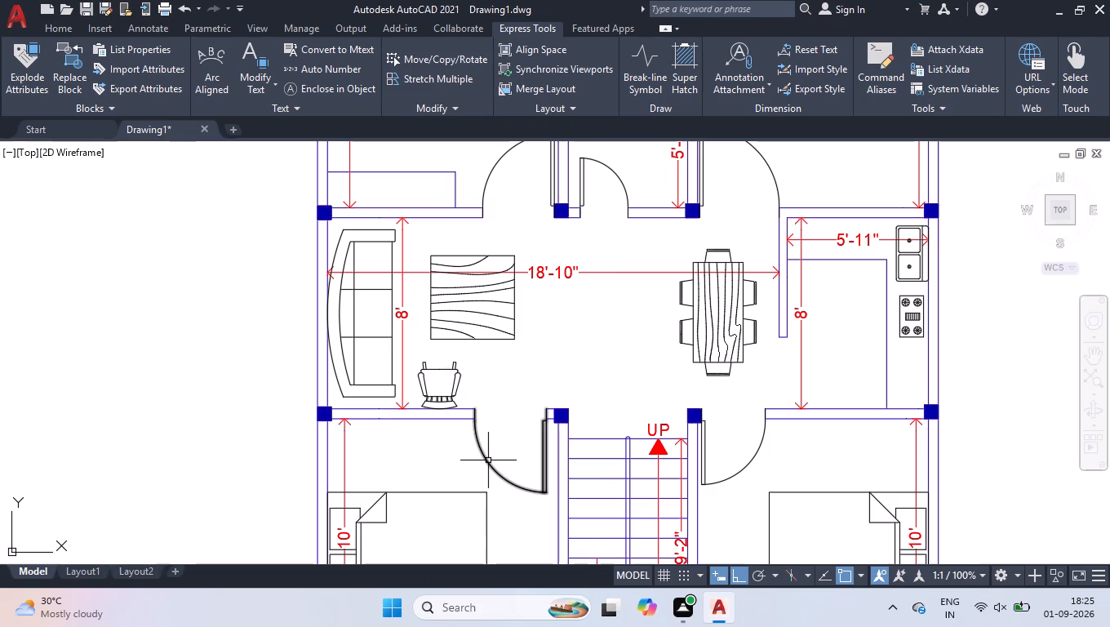
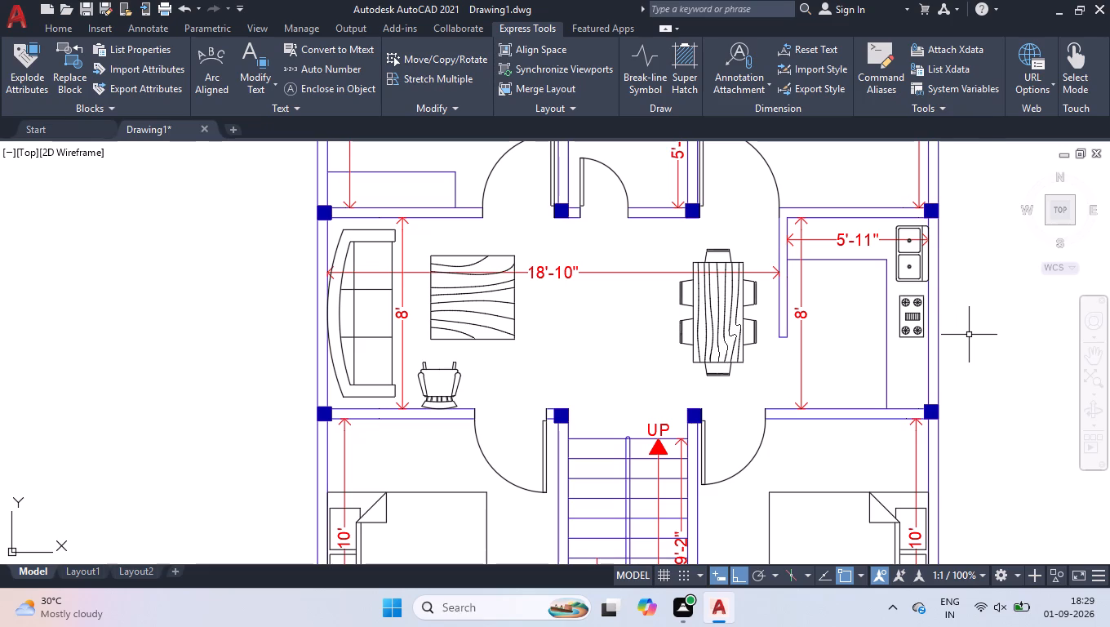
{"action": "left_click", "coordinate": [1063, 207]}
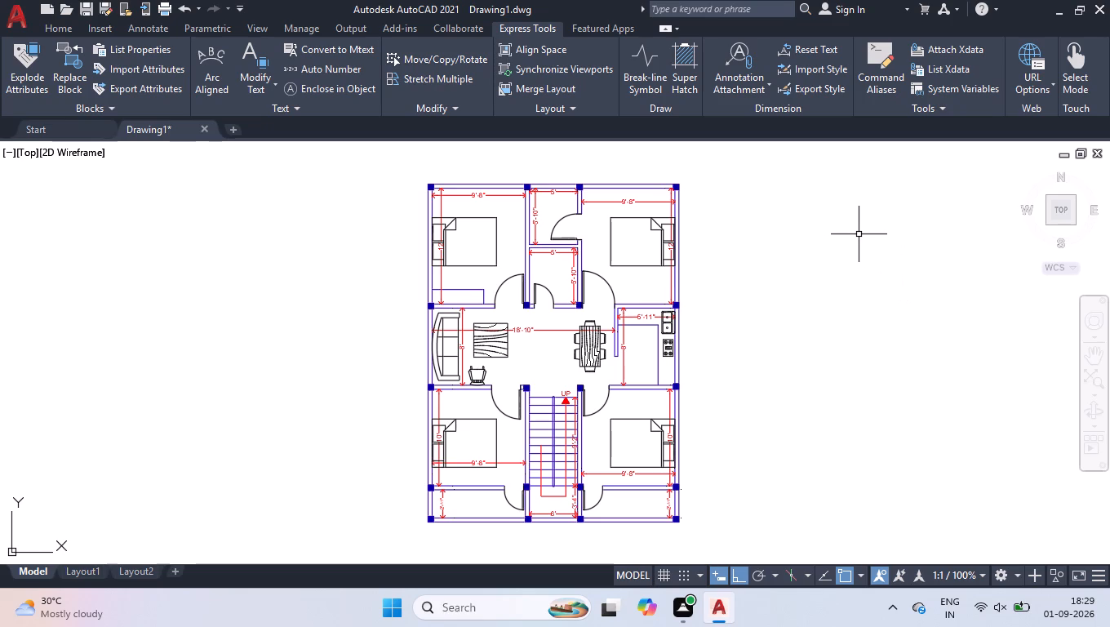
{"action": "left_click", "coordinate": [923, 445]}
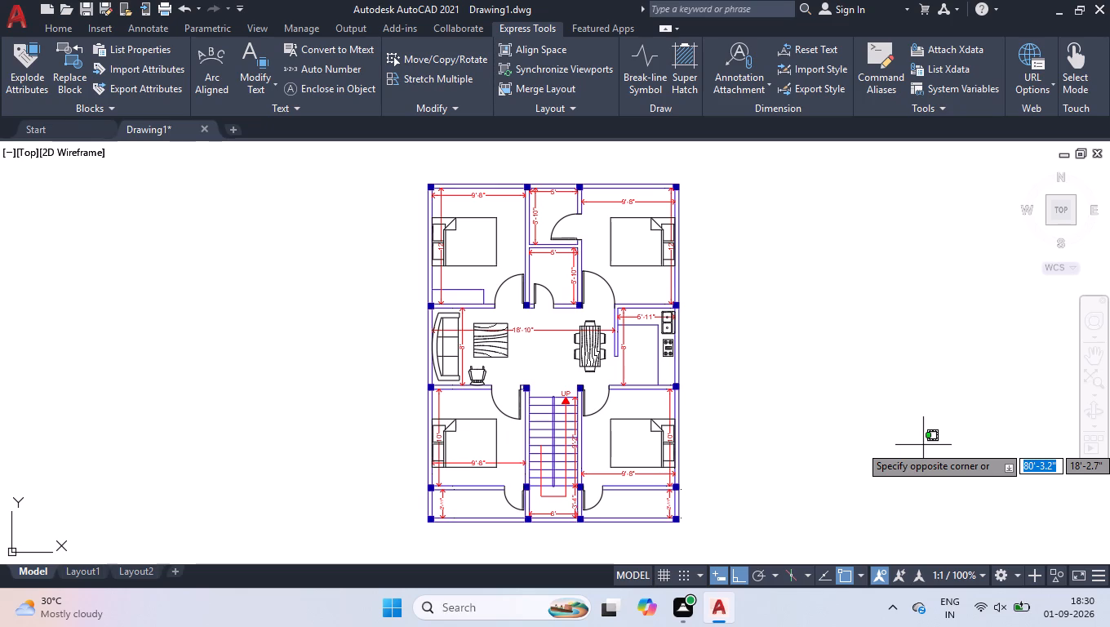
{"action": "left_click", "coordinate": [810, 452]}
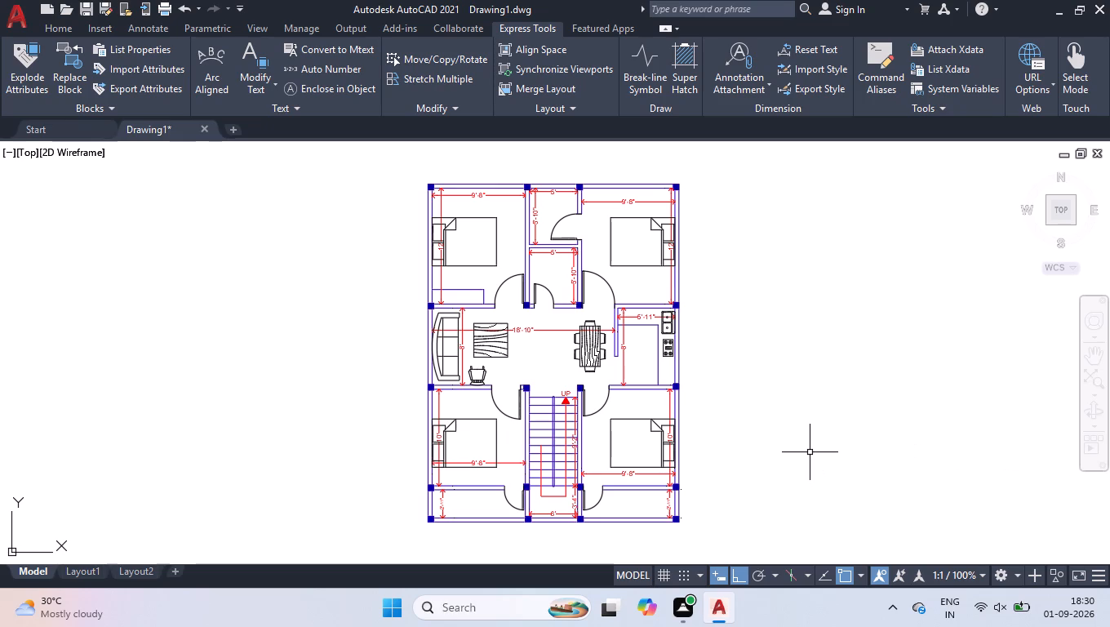
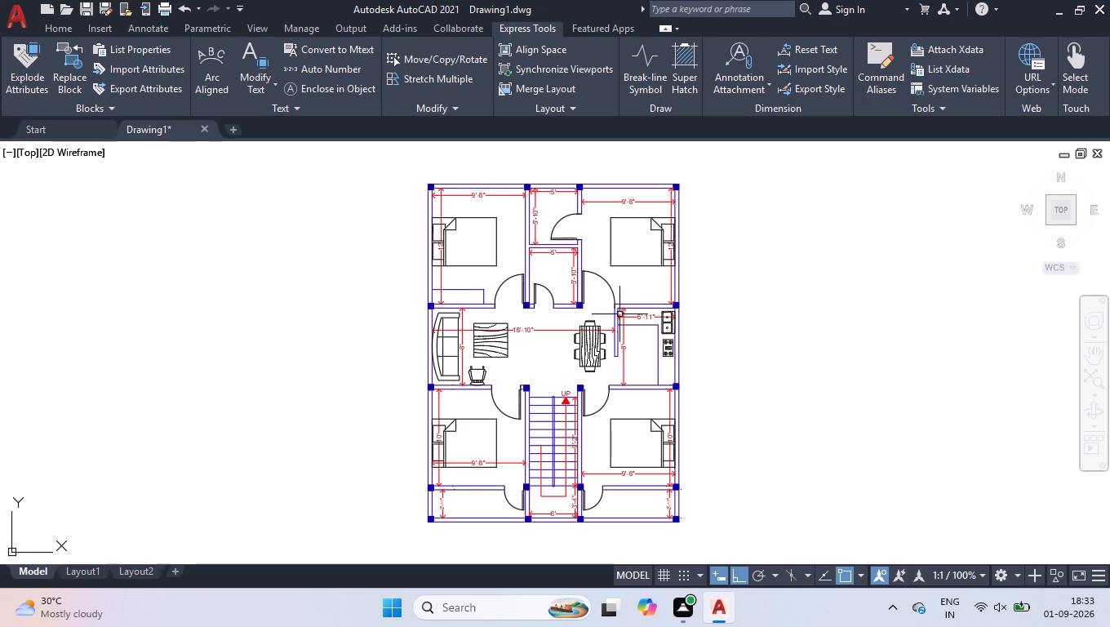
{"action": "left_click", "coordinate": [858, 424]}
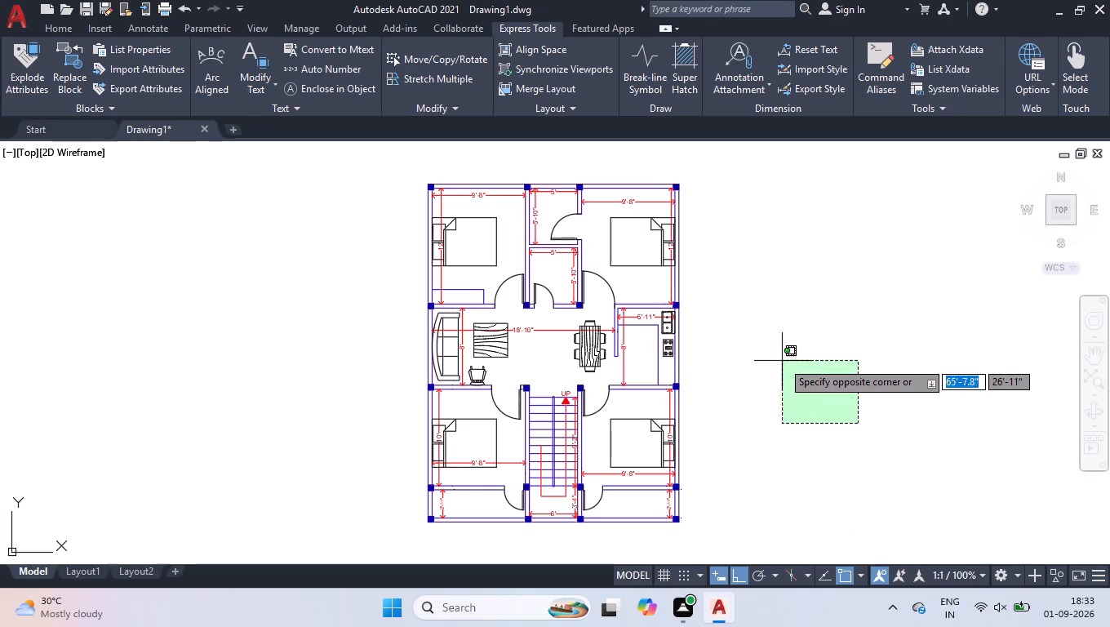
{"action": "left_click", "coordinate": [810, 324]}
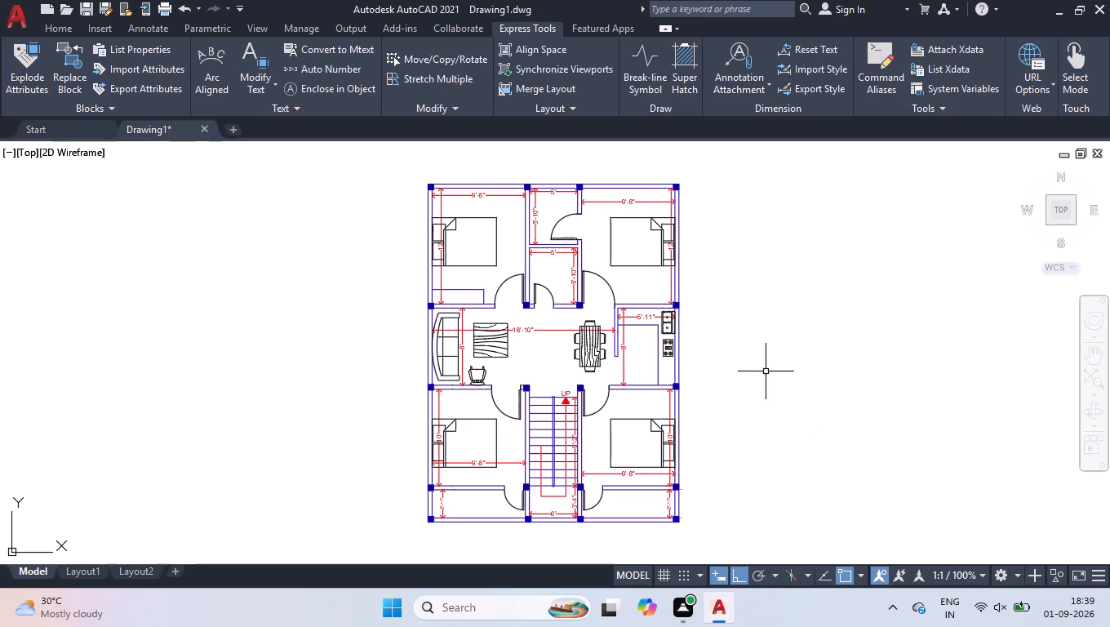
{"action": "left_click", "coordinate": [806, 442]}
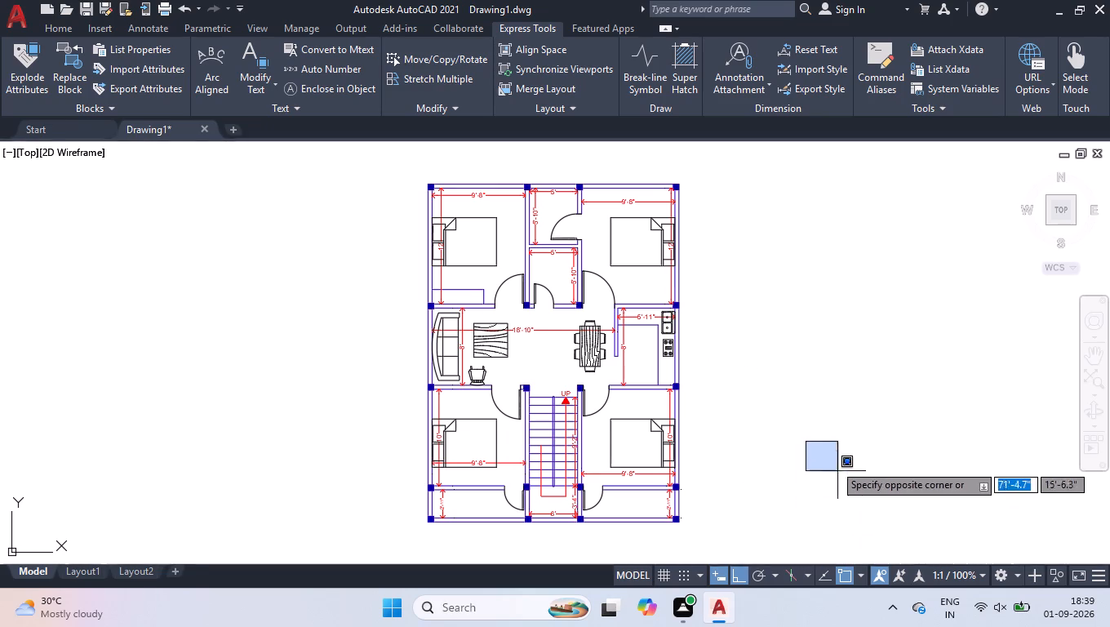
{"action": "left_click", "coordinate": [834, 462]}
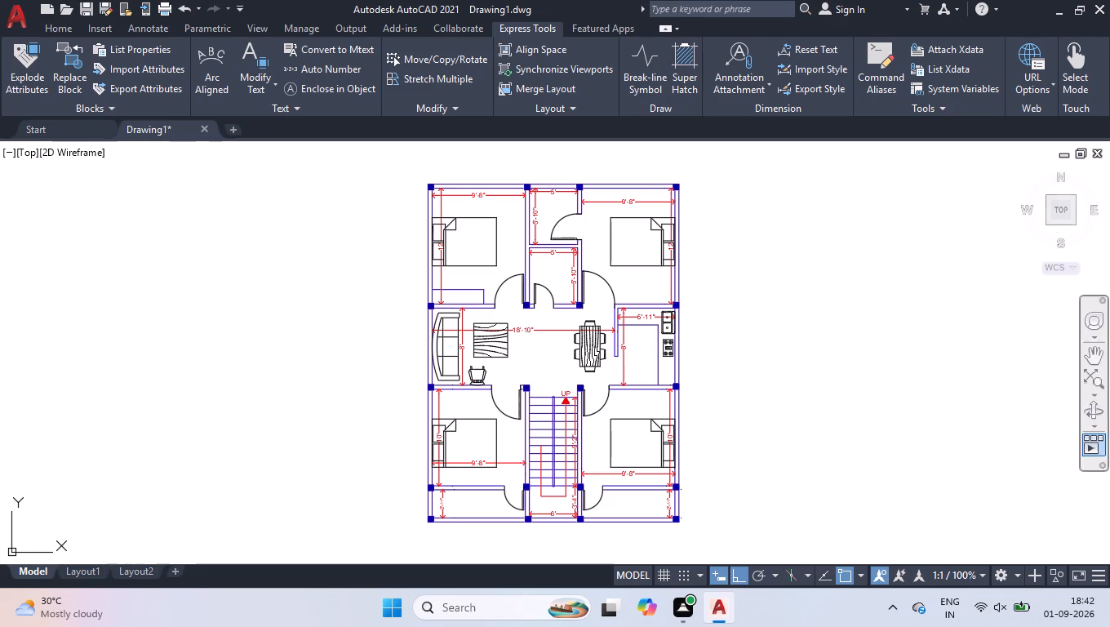
Add a multiline text label BEDROOM, 6" high, just below the bed in the plan's upper-left bedroom.
{"action": "scroll", "coordinate": [531, 175], "scroll_direction": "up", "scroll_amount": 2}
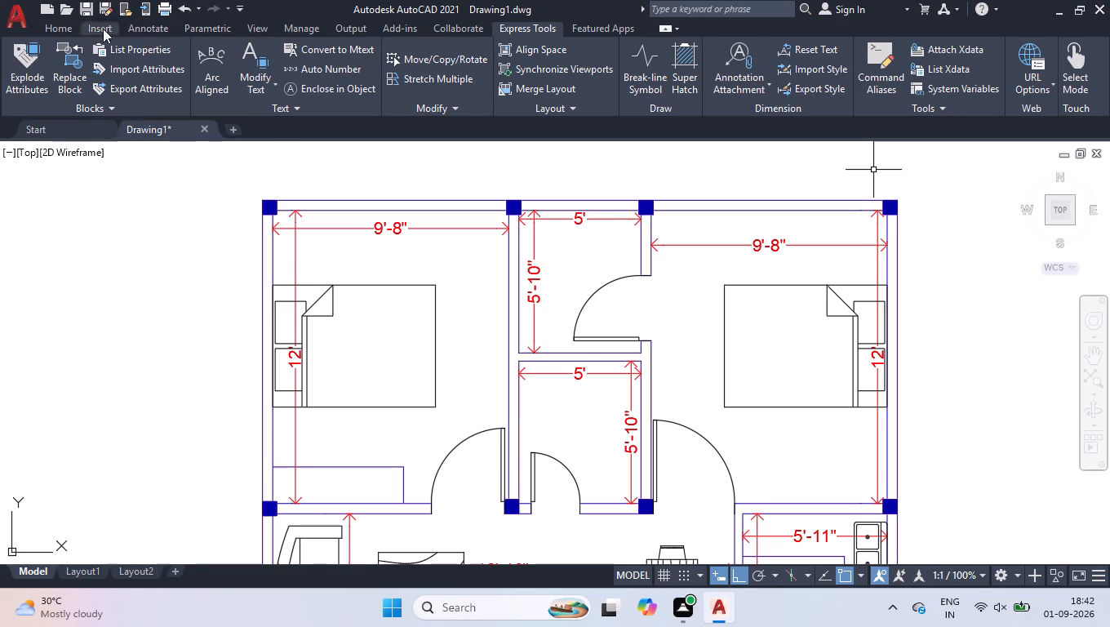
{"action": "left_click", "coordinate": [60, 27]}
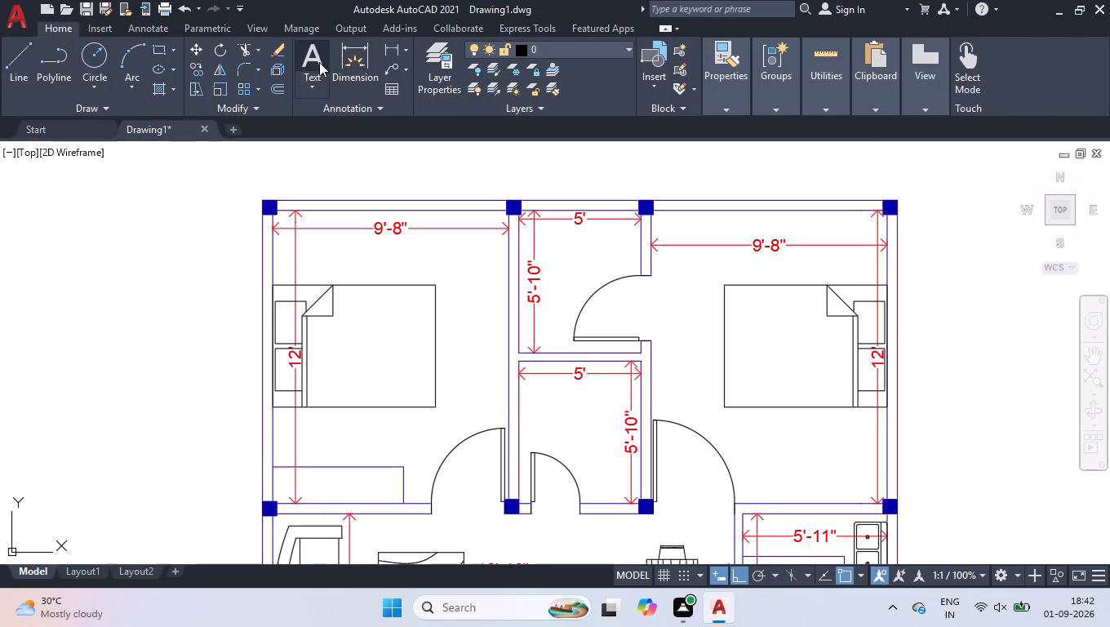
{"action": "left_click", "coordinate": [318, 61]}
{"action": "left_click_drag", "start_coordinate": [335, 423], "coordinate": [370, 429]}
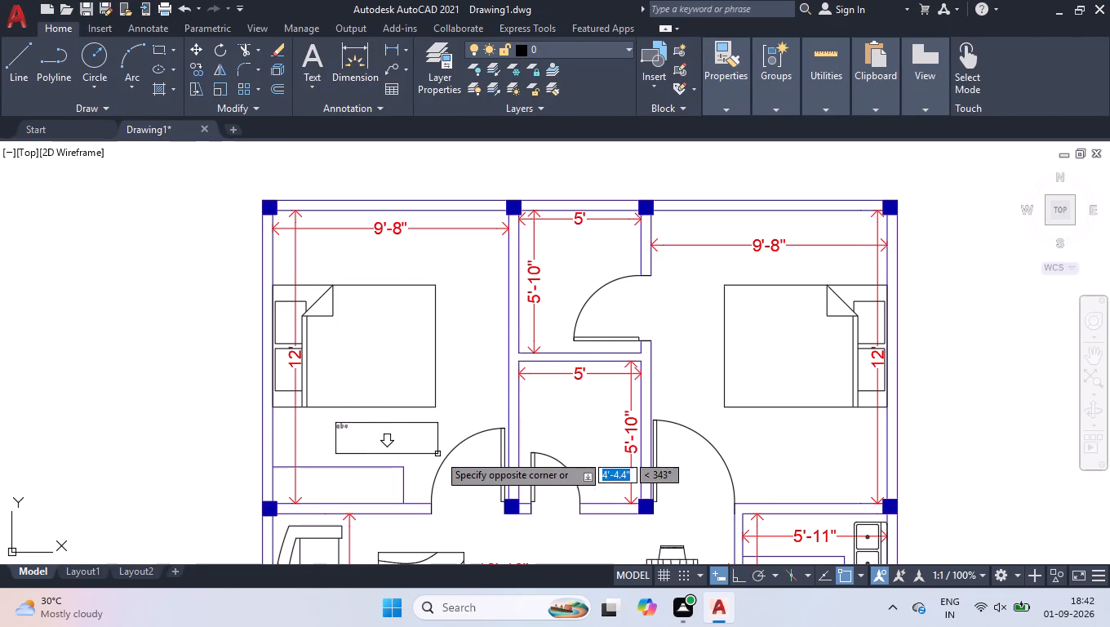
{"action": "left_click", "coordinate": [456, 440]}
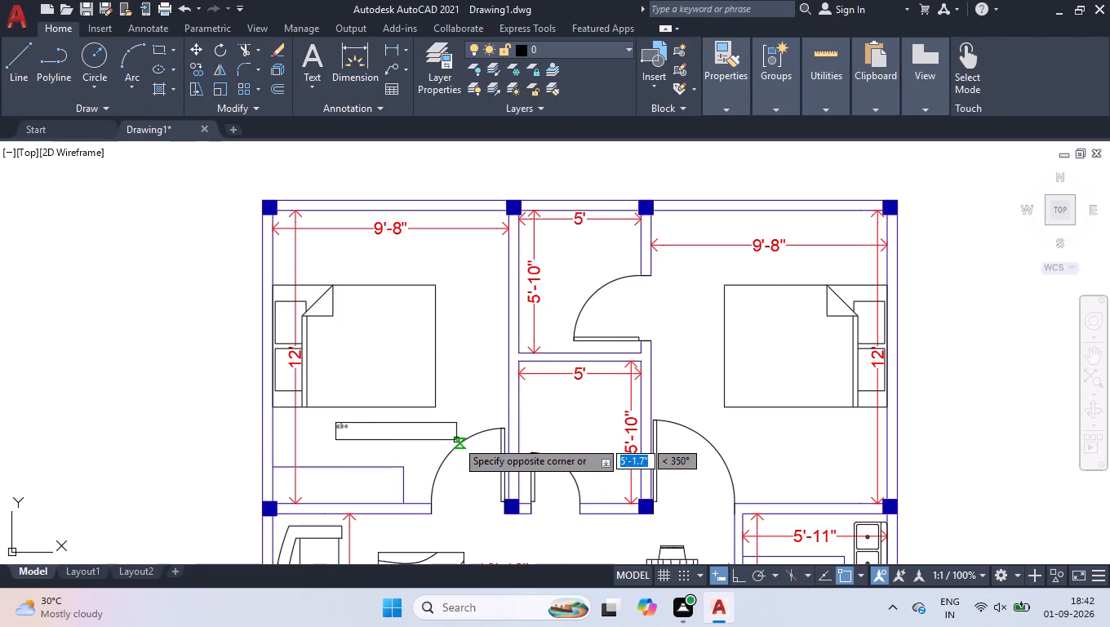
{"action": "left_click", "coordinate": [121, 69]}
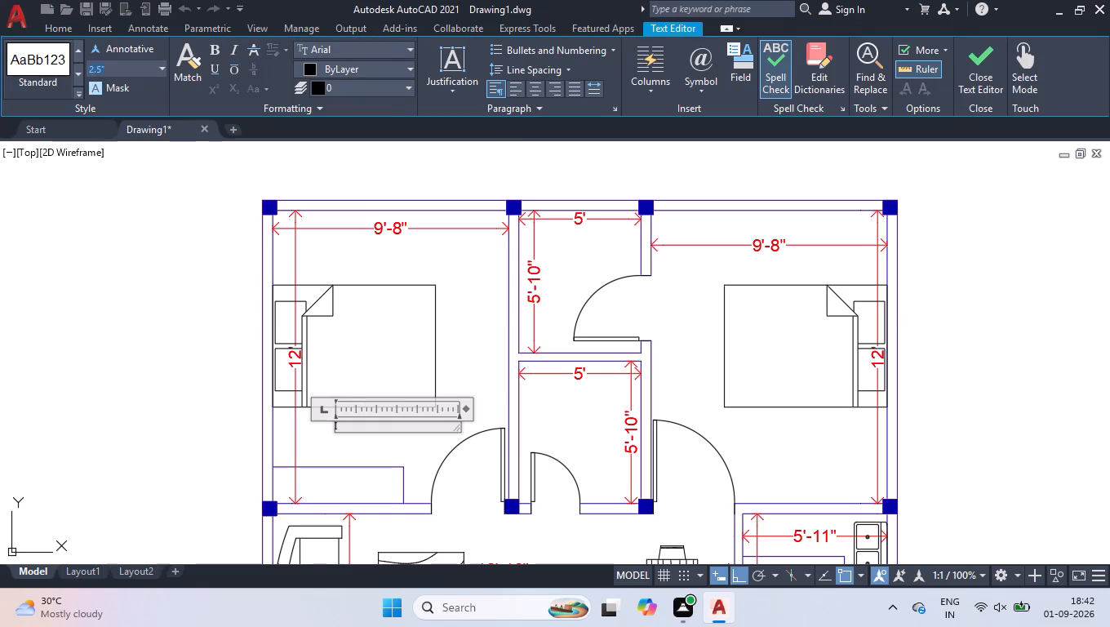
{"action": "key", "text": "6"}
{"action": "key", "text": "Return"}
{"action": "type", "text": "BED"}
{"action": "key", "text": "r"}
{"action": "type", "text": "OOM"}
{"action": "left_click", "coordinate": [219, 94]}
{"action": "left_click", "coordinate": [180, 220]}
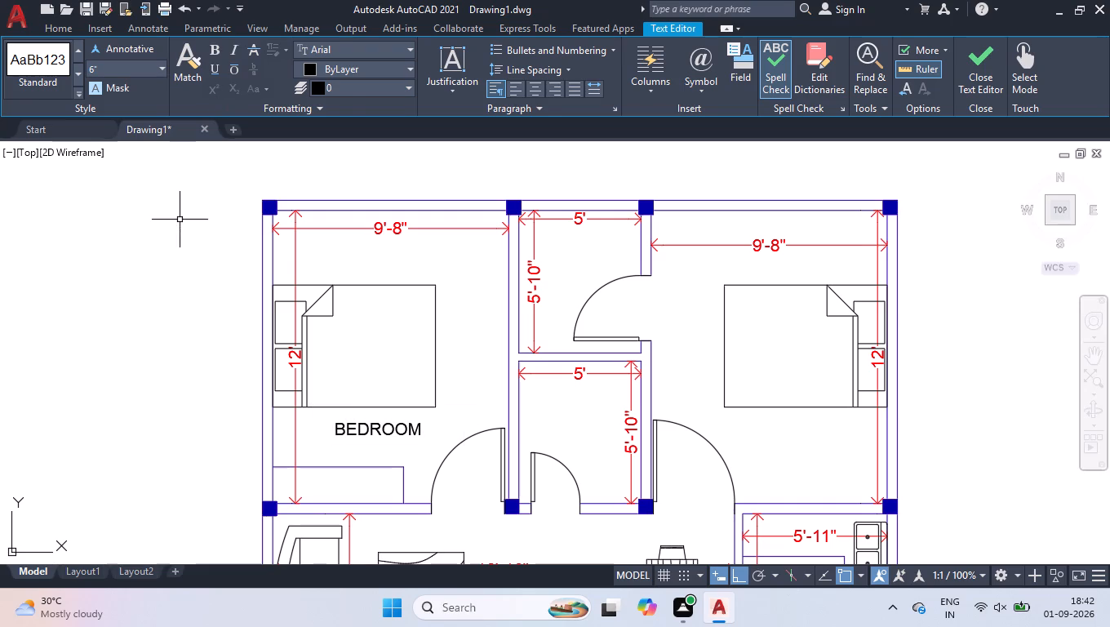
Change the BEDROOM label's text colour to the recently used blue, index colour 182.
{"action": "left_click", "coordinate": [415, 431]}
{"action": "left_click", "coordinate": [415, 429]}
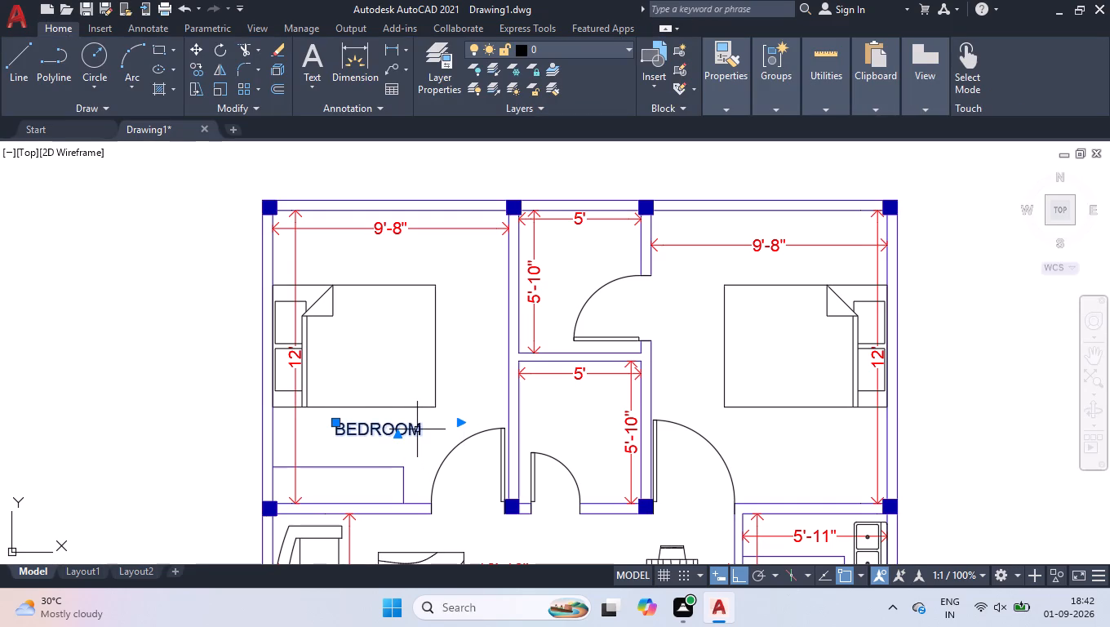
{"action": "double_click", "coordinate": [415, 428]}
{"action": "left_click_drag", "start_coordinate": [430, 434], "coordinate": [425, 434]}
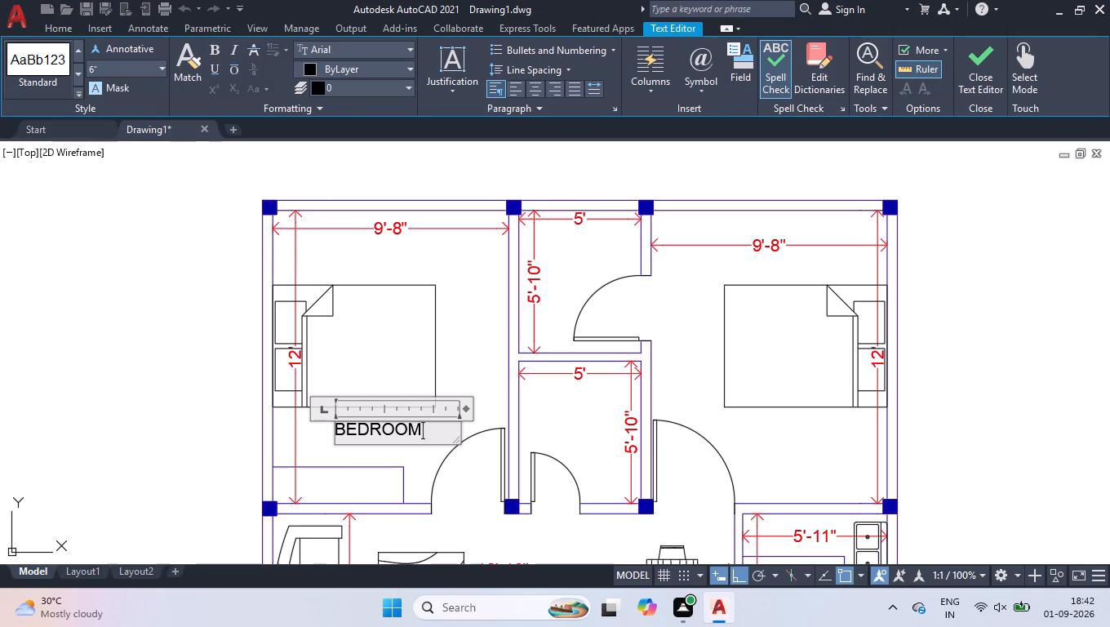
{"action": "left_click_drag", "start_coordinate": [425, 434], "coordinate": [134, 415]}
{"action": "left_click", "coordinate": [407, 63]}
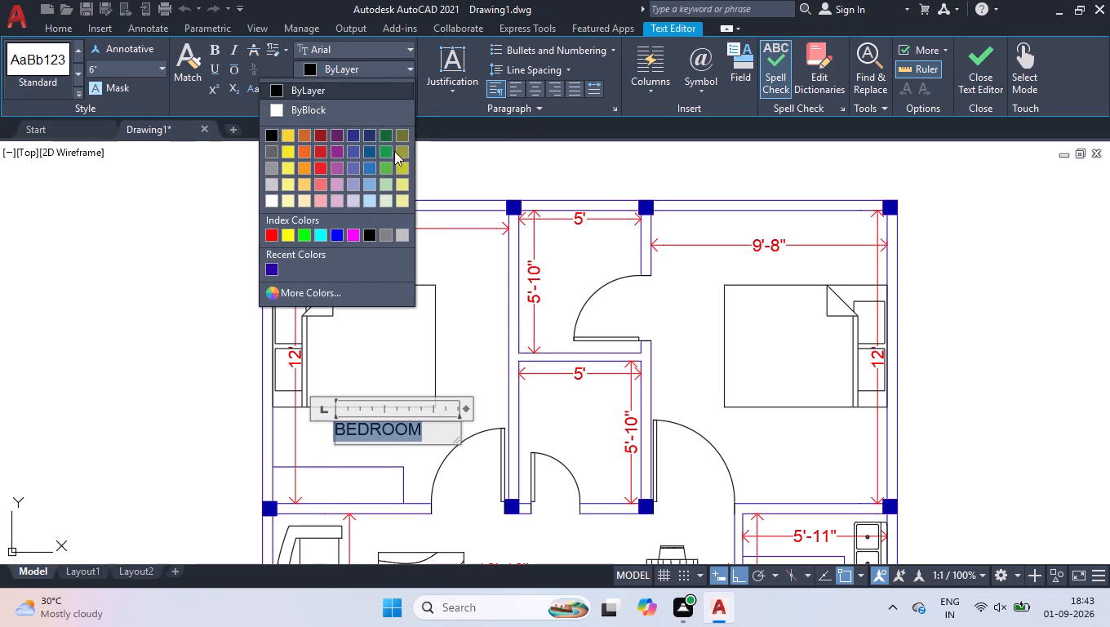
{"action": "left_click", "coordinate": [272, 267]}
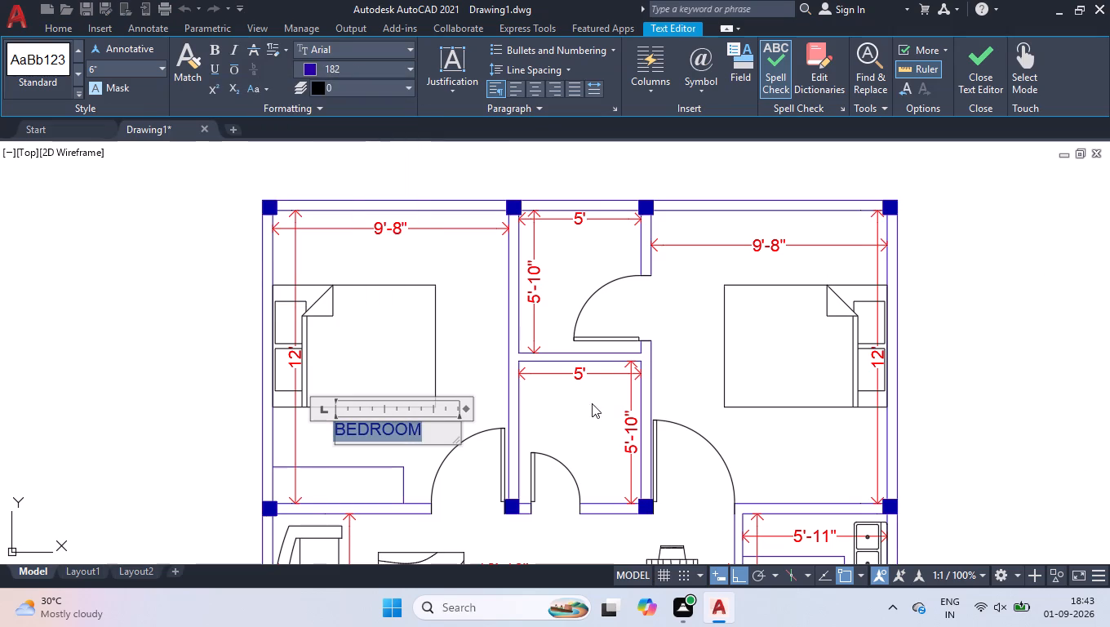
{"action": "left_click", "coordinate": [475, 326]}
With polar tracking on, copy the BEDROOM label into both small 5' wide rooms and below the upper-right bedroom's bed.
{"action": "left_click", "coordinate": [420, 430]}
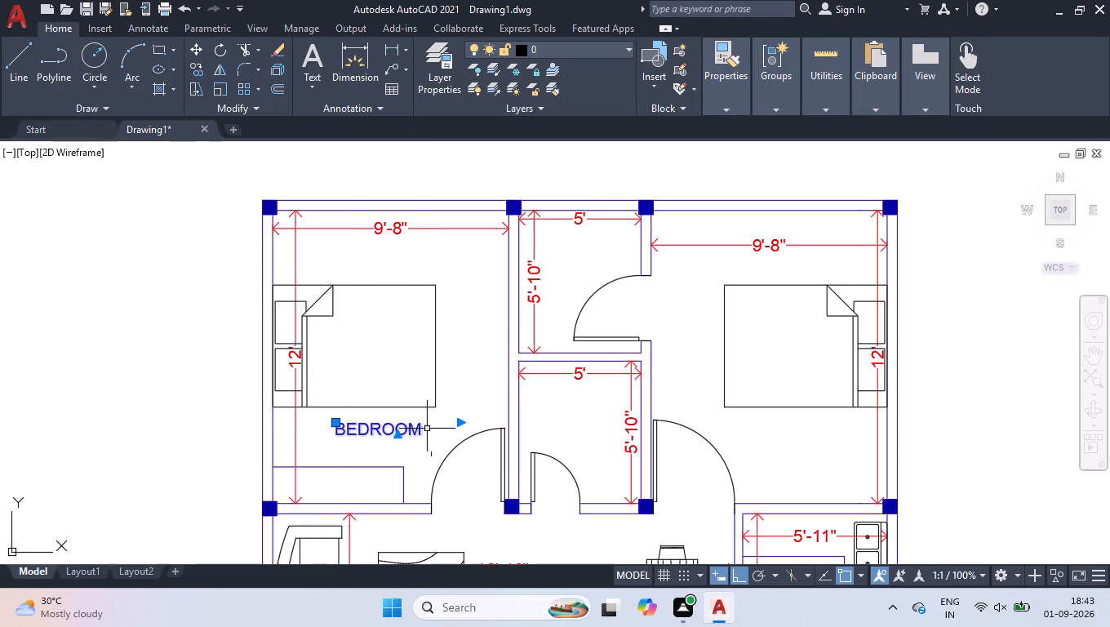
{"action": "type", "text": "CO"}
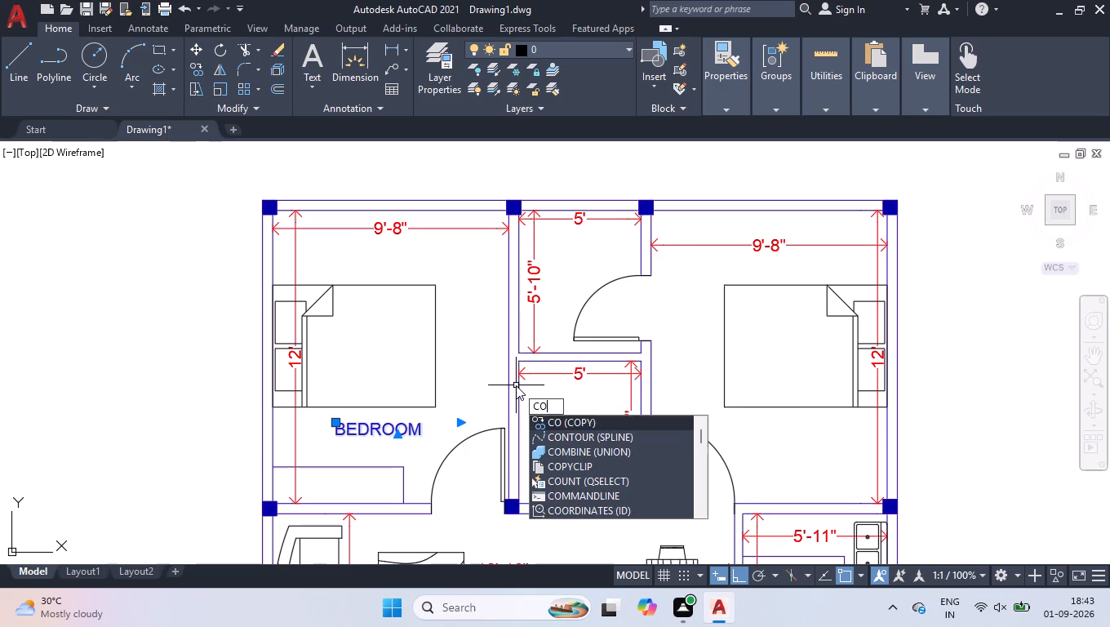
{"action": "key", "text": "Return"}
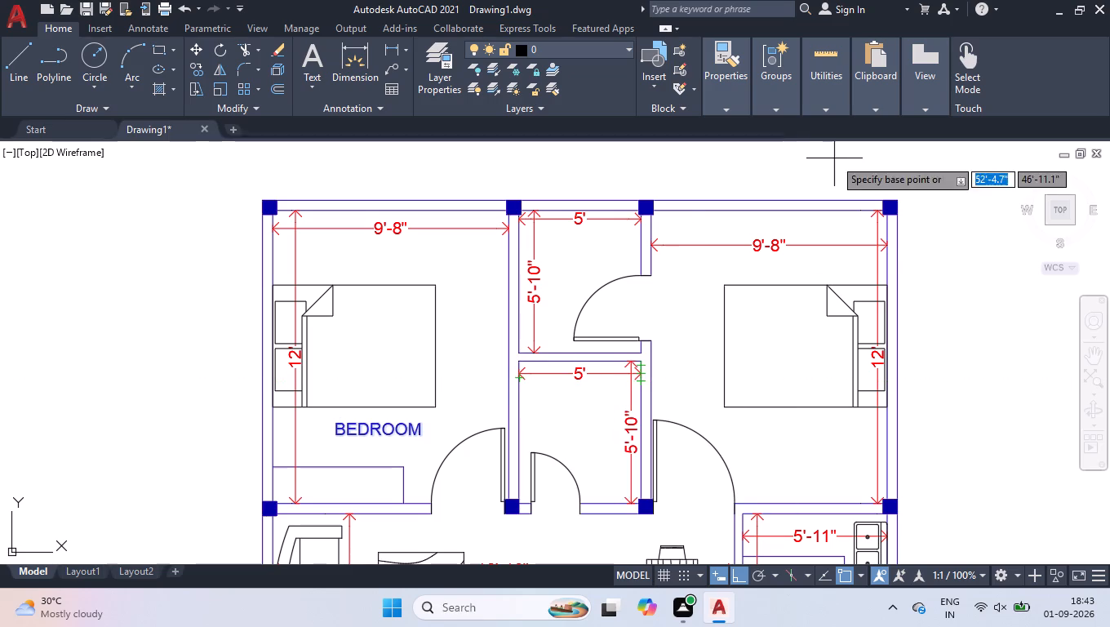
{"action": "left_click", "coordinate": [366, 430]}
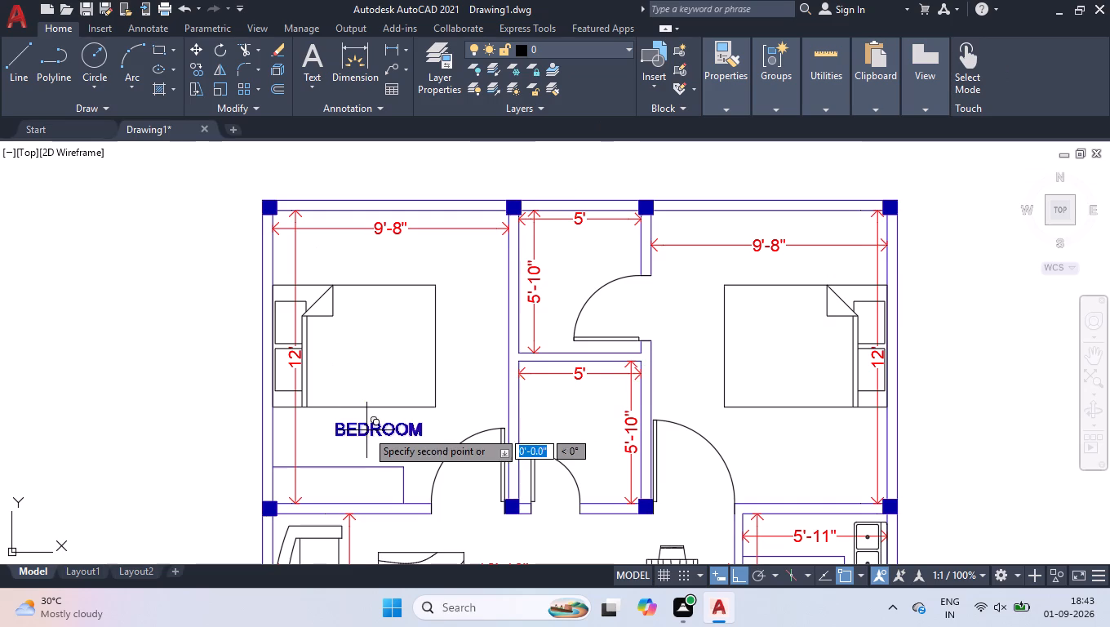
{"action": "left_click", "coordinate": [757, 572]}
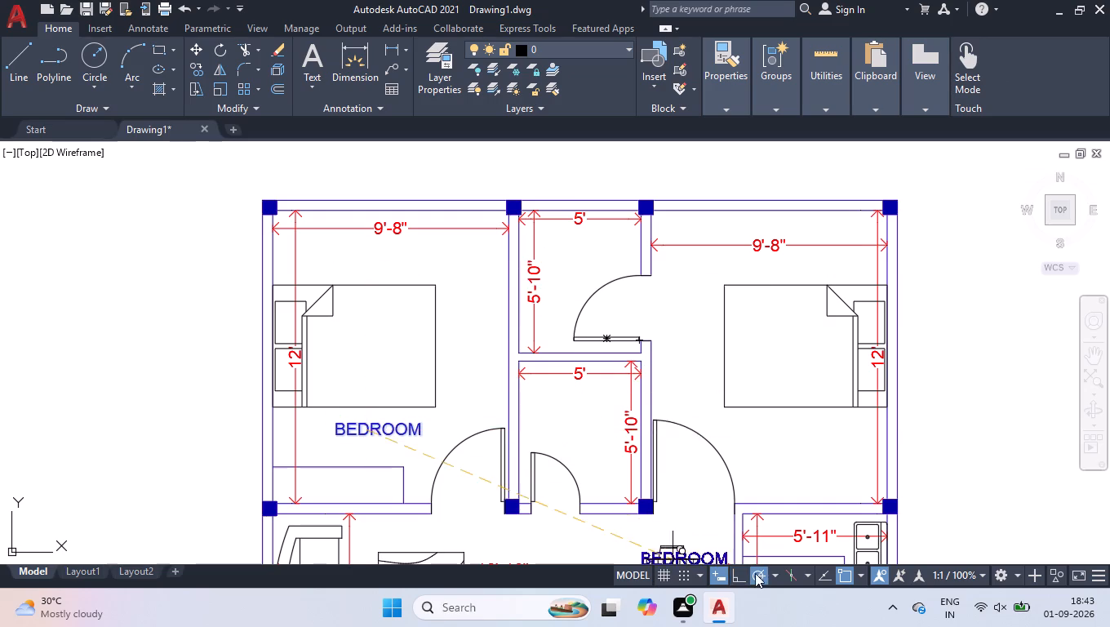
{"action": "scroll", "coordinate": [570, 248], "scroll_direction": "up", "scroll_amount": 2}
{"action": "left_click", "coordinate": [570, 254]}
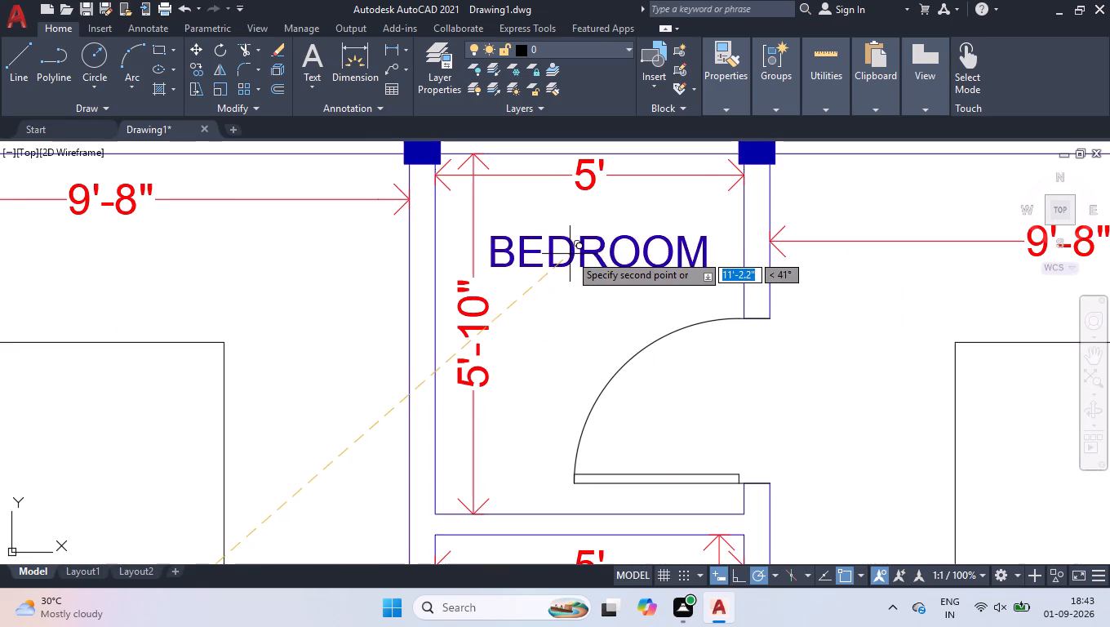
{"action": "scroll", "coordinate": [566, 238], "scroll_direction": "down", "scroll_amount": 3}
{"action": "scroll", "coordinate": [546, 416], "scroll_direction": "up", "scroll_amount": 3}
{"action": "scroll", "coordinate": [573, 313], "scroll_direction": "down", "scroll_amount": 3}
{"action": "scroll", "coordinate": [561, 256], "scroll_direction": "up", "scroll_amount": 1}
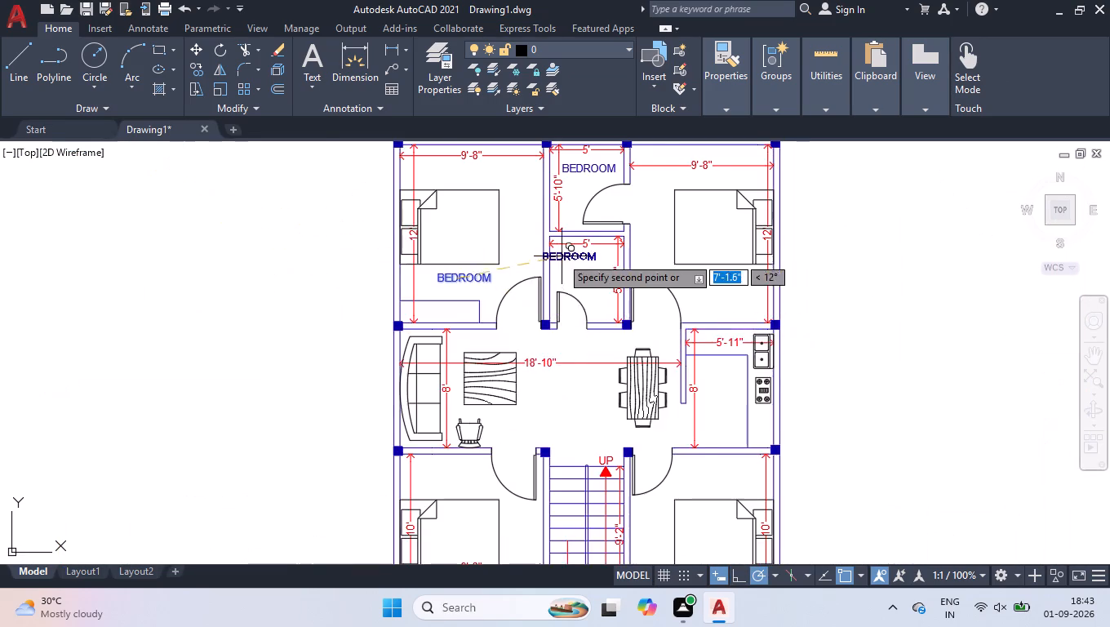
{"action": "scroll", "coordinate": [561, 256], "scroll_direction": "up", "scroll_amount": 2}
{"action": "left_click", "coordinate": [608, 309]}
{"action": "scroll", "coordinate": [608, 309], "scroll_direction": "down", "scroll_amount": 3}
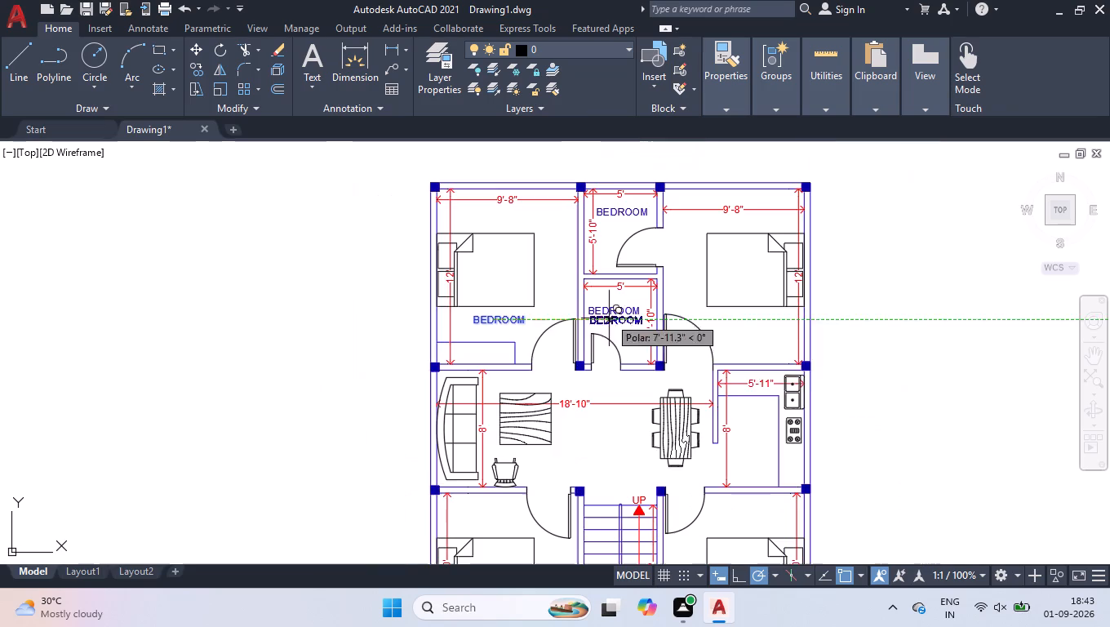
{"action": "scroll", "coordinate": [802, 332], "scroll_direction": "up", "scroll_amount": 3}
{"action": "left_click", "coordinate": [611, 332]}
{"action": "scroll", "coordinate": [613, 274], "scroll_direction": "down", "scroll_amount": 3}
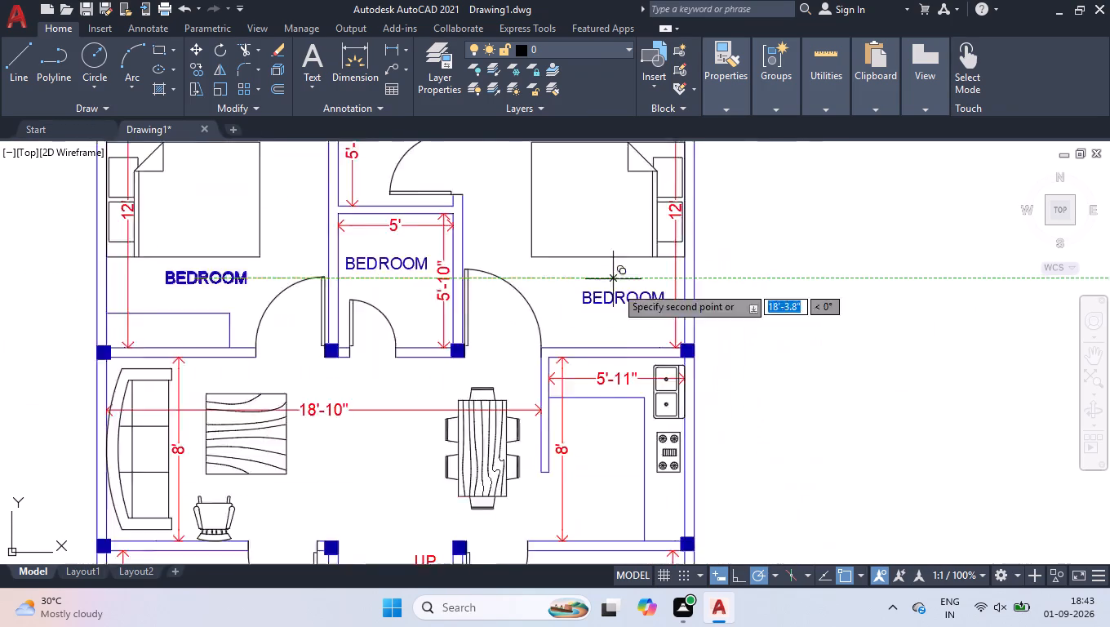
Place copies of the BEDROOM label in the middle of the living and dining area and in the kitchen.
{"action": "scroll", "coordinate": [455, 441], "scroll_direction": "up", "scroll_amount": 2}
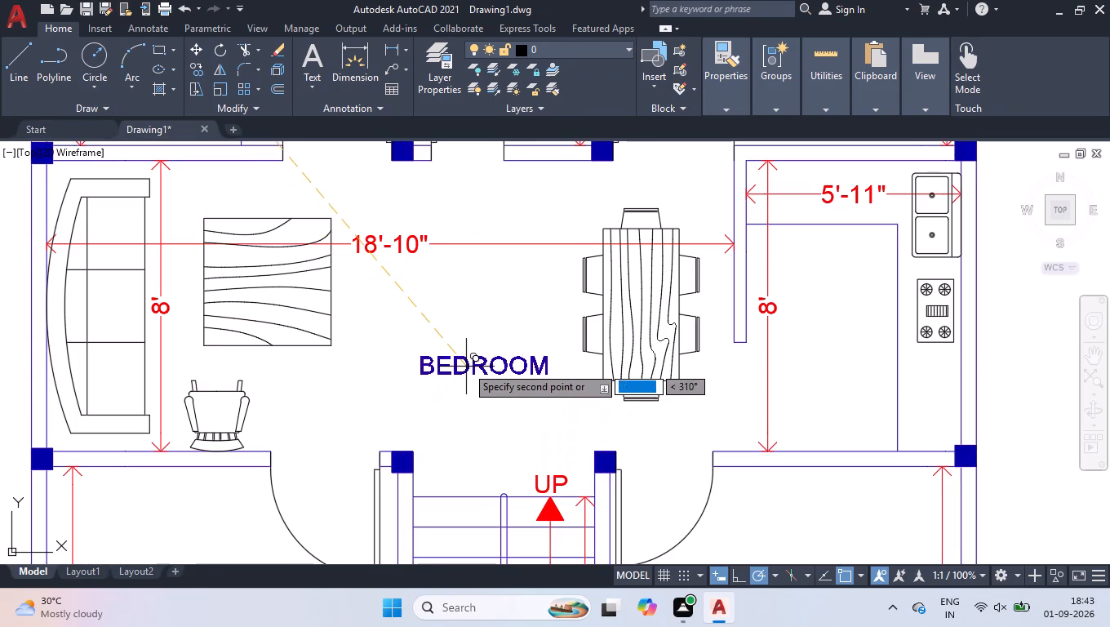
{"action": "left_click", "coordinate": [431, 305]}
{"action": "scroll", "coordinate": [443, 313], "scroll_direction": "down", "scroll_amount": 2}
{"action": "scroll", "coordinate": [593, 345], "scroll_direction": "up", "scroll_amount": 3}
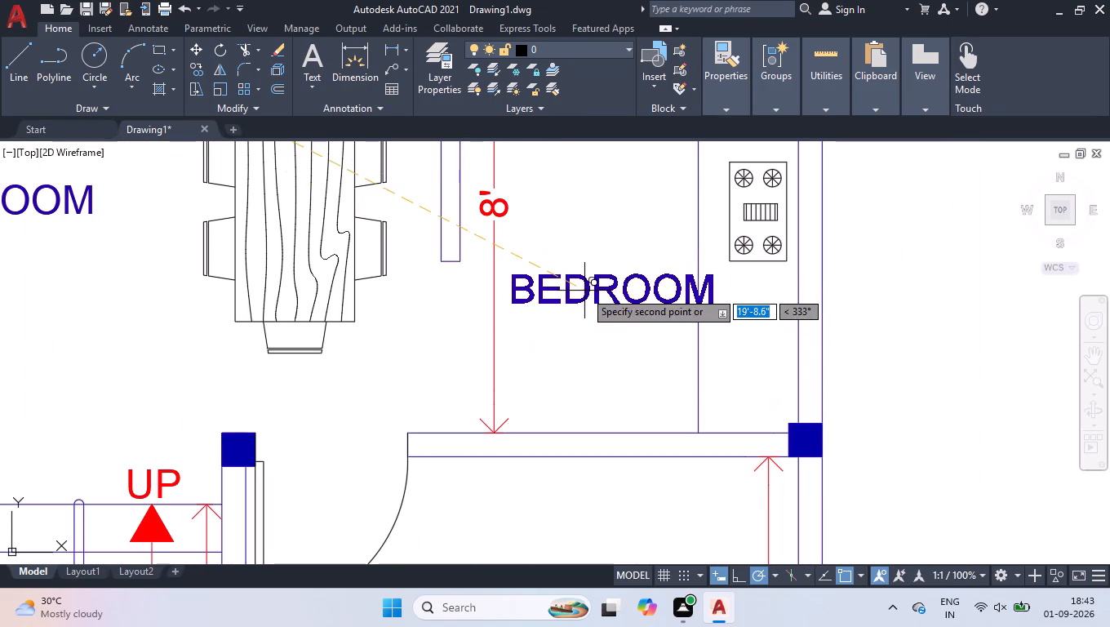
{"action": "left_click", "coordinate": [584, 291]}
{"action": "scroll", "coordinate": [642, 373], "scroll_direction": "down", "scroll_amount": 3}
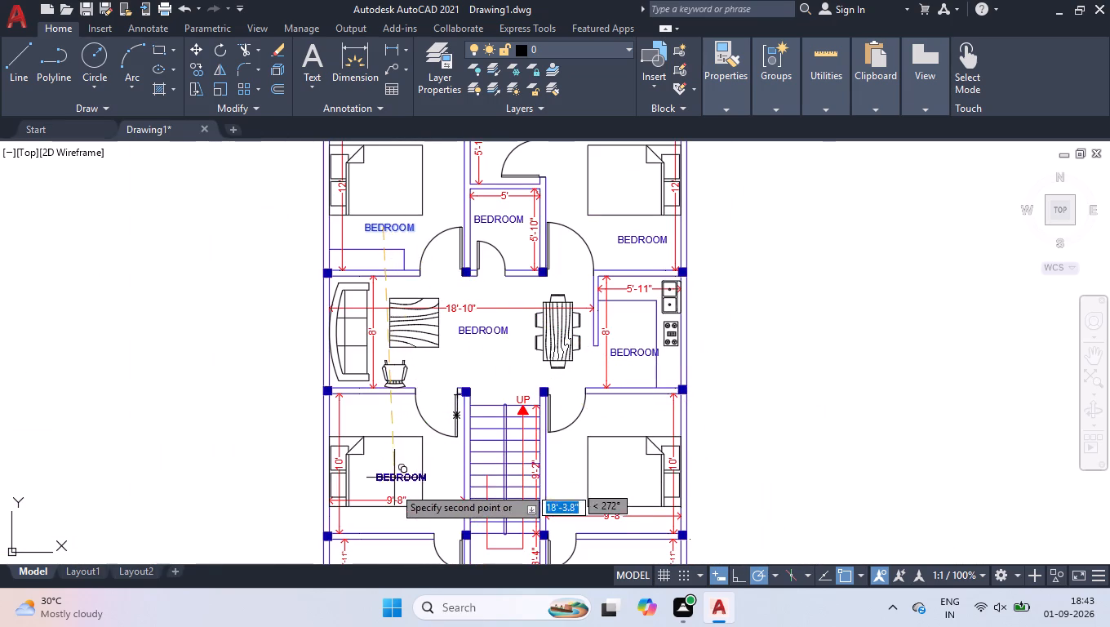
Place copies of the BEDROOM label above the beds in both lower bedrooms and on the staircase between them.
{"action": "scroll", "coordinate": [370, 462], "scroll_direction": "up", "scroll_amount": 4}
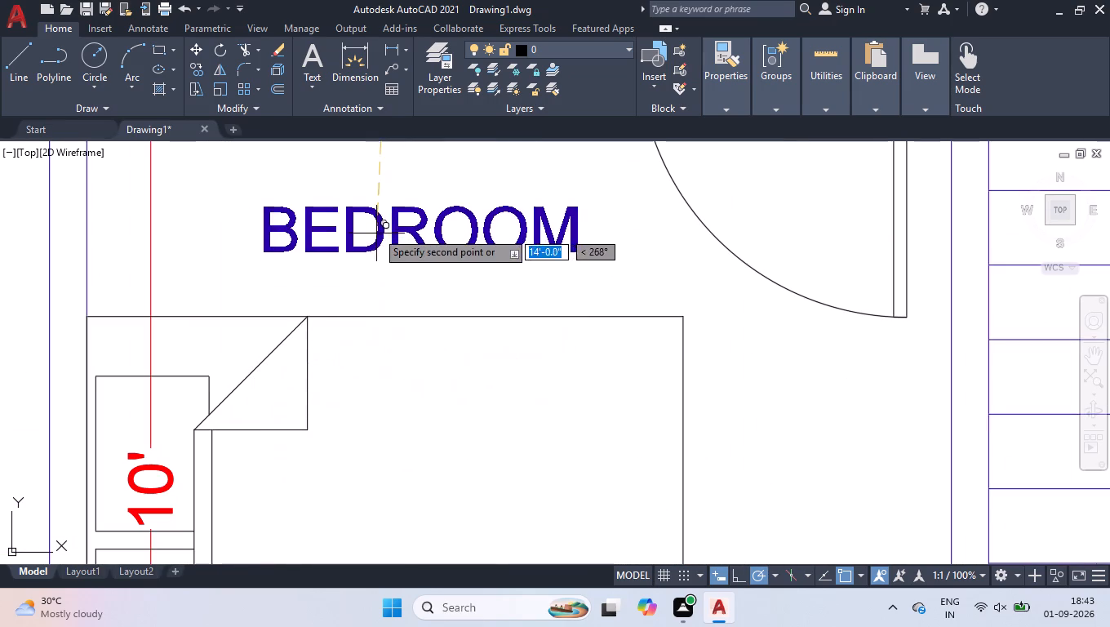
{"action": "left_click", "coordinate": [368, 207]}
{"action": "scroll", "coordinate": [441, 380], "scroll_direction": "down", "scroll_amount": 2}
{"action": "scroll", "coordinate": [739, 444], "scroll_direction": "up", "scroll_amount": 3}
{"action": "left_click", "coordinate": [583, 316]}
{"action": "scroll", "coordinate": [579, 358], "scroll_direction": "down", "scroll_amount": 3}
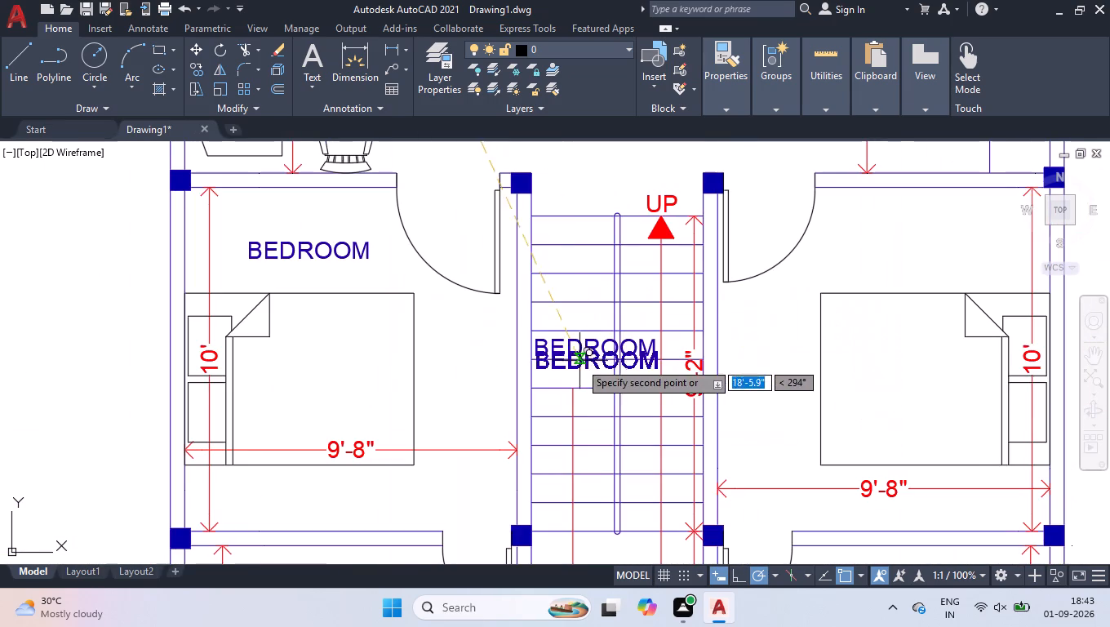
{"action": "left_click", "coordinate": [893, 251]}
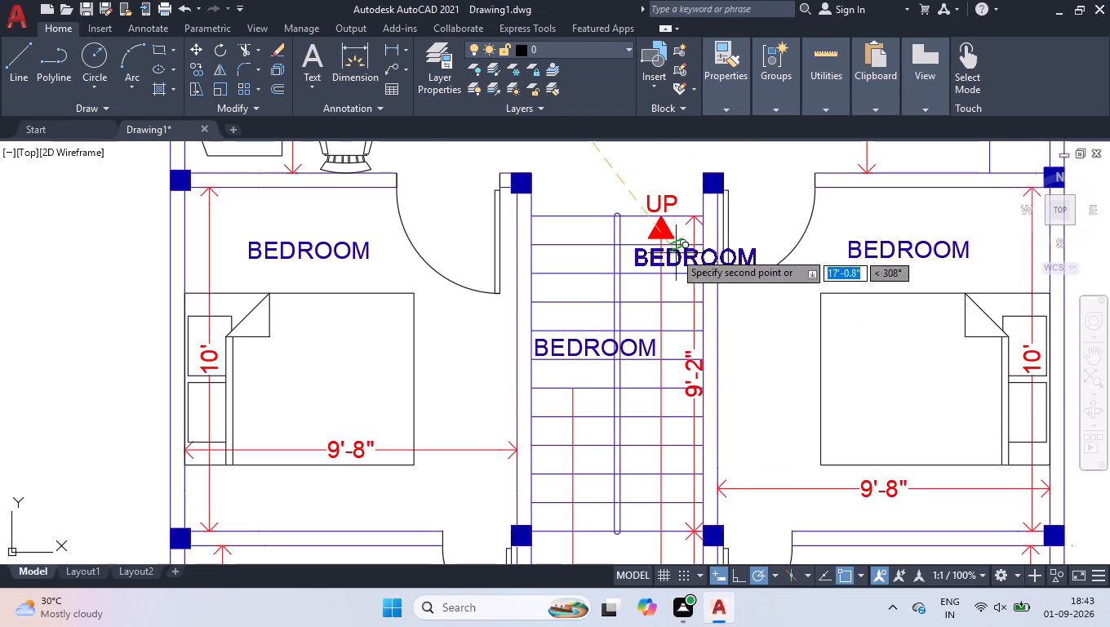
Place copies of the BEDROOM label in the space below the stairs and in the two 2'-11" deep spaces beside it.
{"action": "scroll", "coordinate": [686, 245], "scroll_direction": "down", "scroll_amount": 1}
{"action": "scroll", "coordinate": [654, 465], "scroll_direction": "up", "scroll_amount": 4}
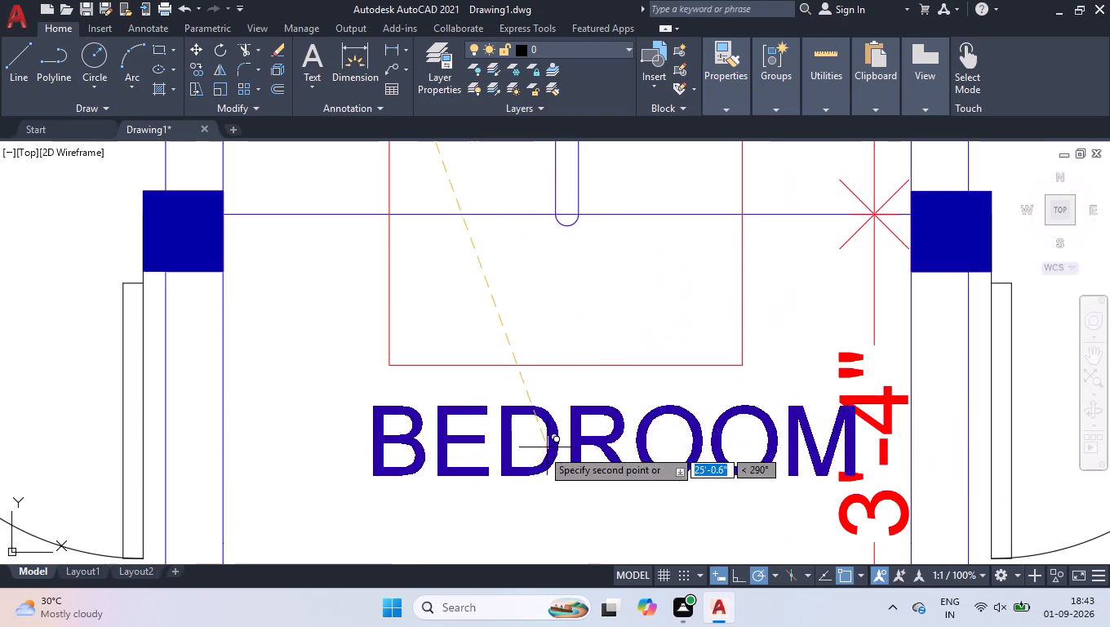
{"action": "left_click", "coordinate": [510, 459]}
{"action": "scroll", "coordinate": [603, 321], "scroll_direction": "down", "scroll_amount": 3}
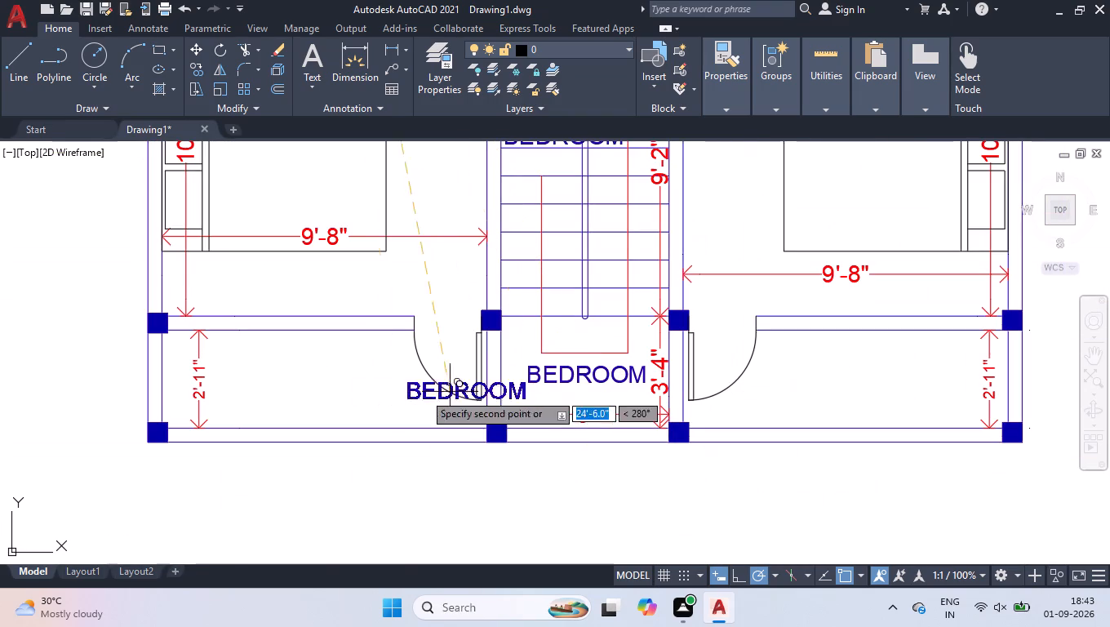
{"action": "left_click", "coordinate": [252, 379]}
{"action": "scroll", "coordinate": [620, 370], "scroll_direction": "down", "scroll_amount": 1}
{"action": "scroll", "coordinate": [897, 355], "scroll_direction": "up", "scroll_amount": 2}
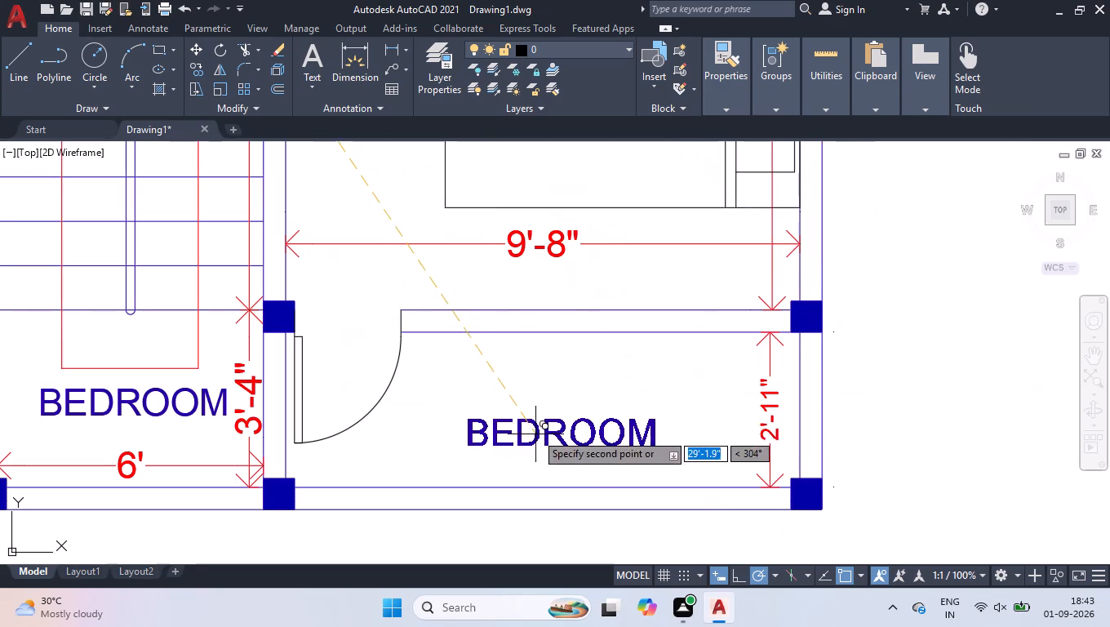
{"action": "left_click", "coordinate": [521, 423]}
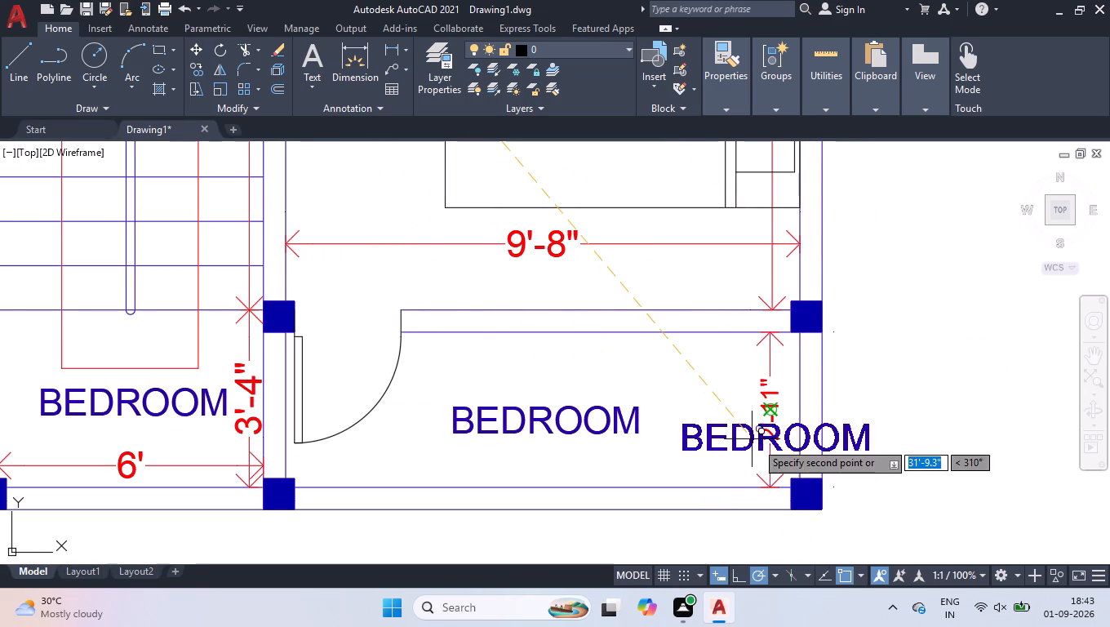
Finish copying and change the BEDROOM label in the lower-right 2'-11" deep space to BALCONY.
{"action": "key", "text": "Return"}
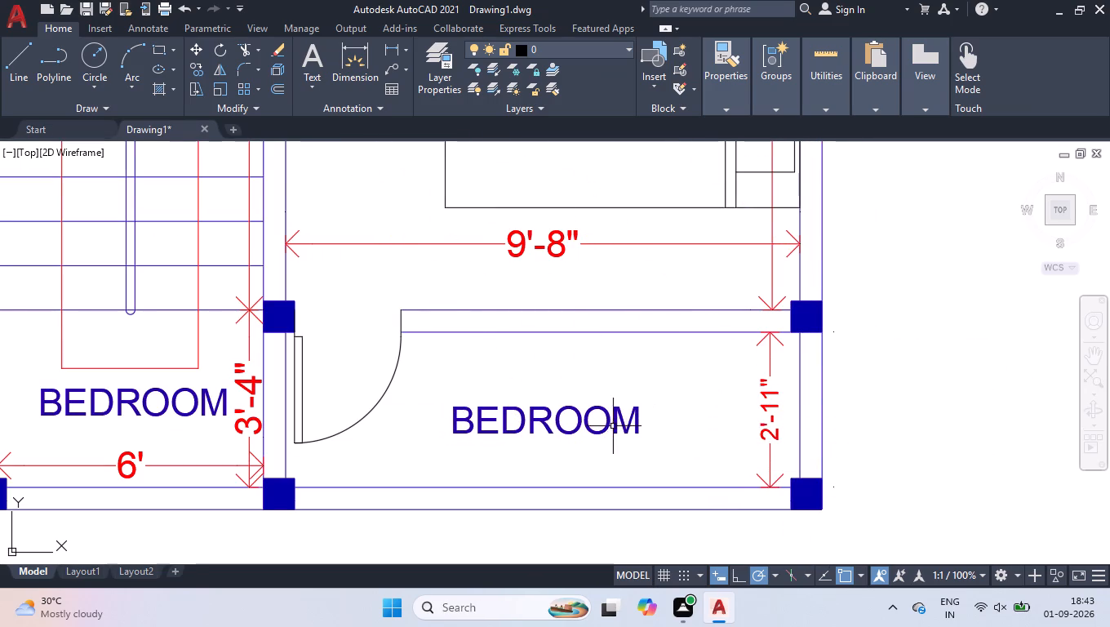
{"action": "double_click", "coordinate": [604, 425]}
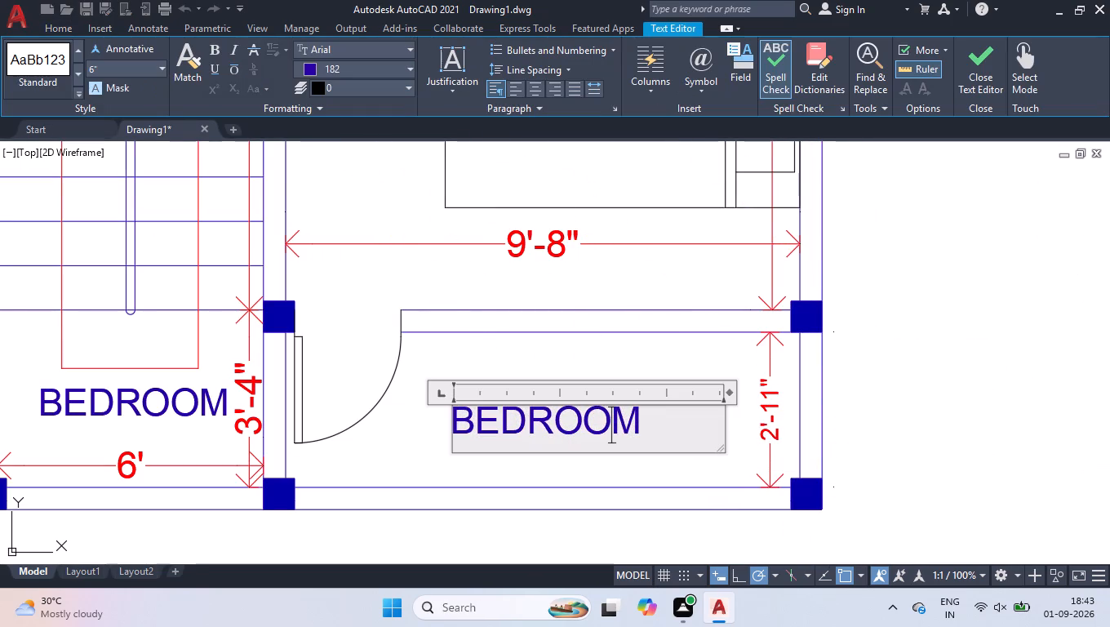
{"action": "left_click", "coordinate": [659, 416]}
{"action": "key", "text": "BackSpace"}
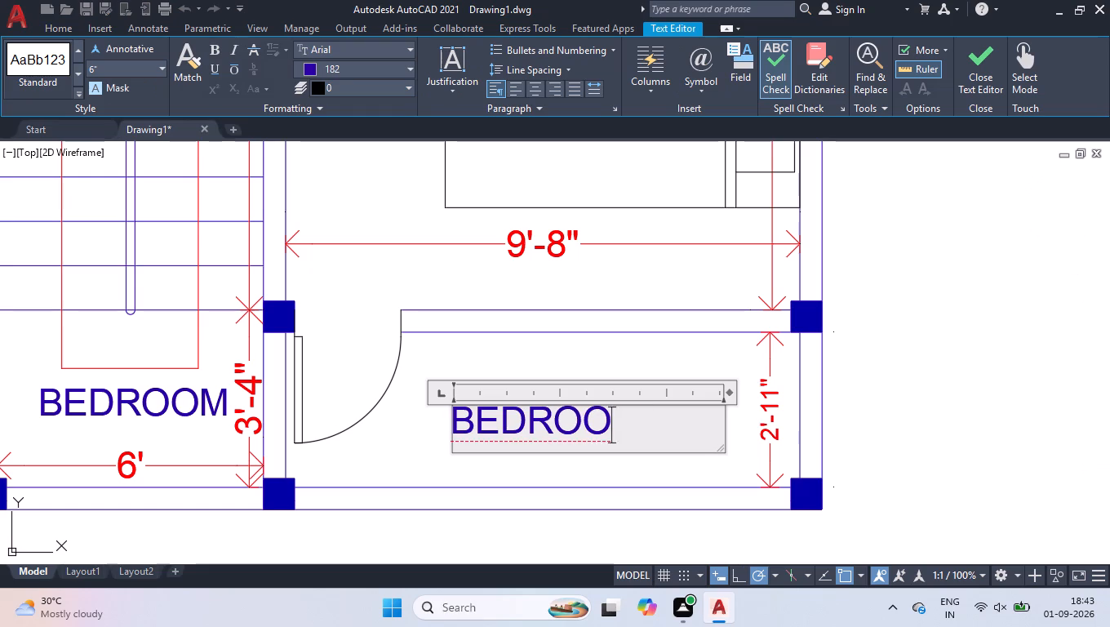
{"action": "key", "text": "BackSpace"}
{"action": "key", "text": "BackSpace"}
{"action": "key", "text": "BackSpace"}
{"action": "key", "text": "BackSpace"}
{"action": "key", "text": "BackSpace"}
{"action": "type", "text": "ALCON"}
{"action": "key", "text": "y"}
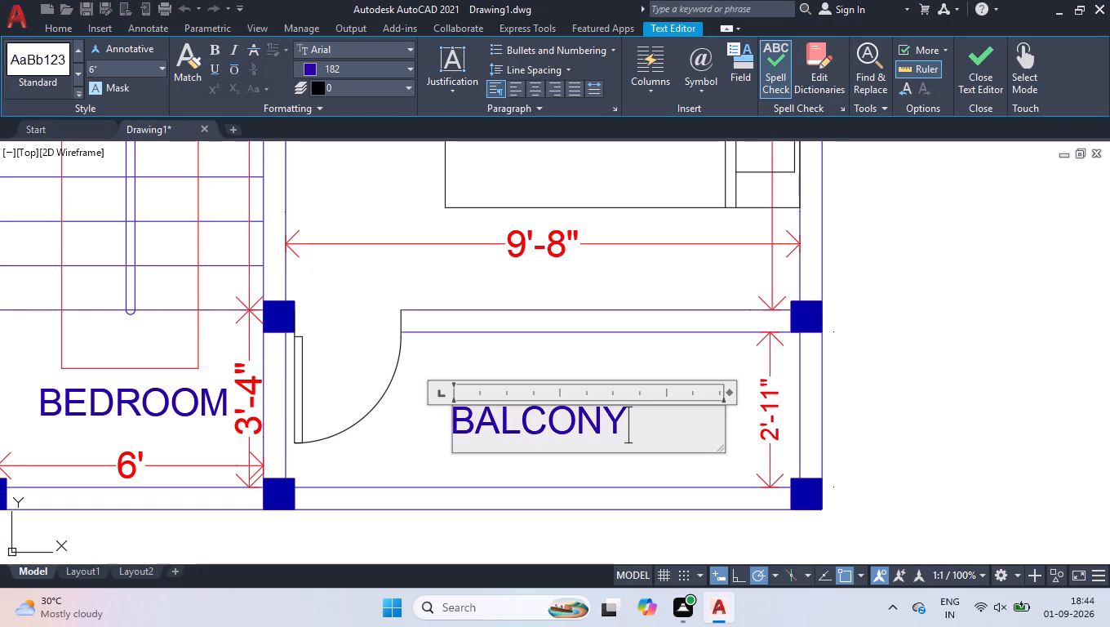
{"action": "left_click", "coordinate": [976, 60]}
Change the BEDROOM label in the 6' wide space below the staircase to STAIRS.
{"action": "scroll", "coordinate": [966, 326], "scroll_direction": "down", "scroll_amount": 2}
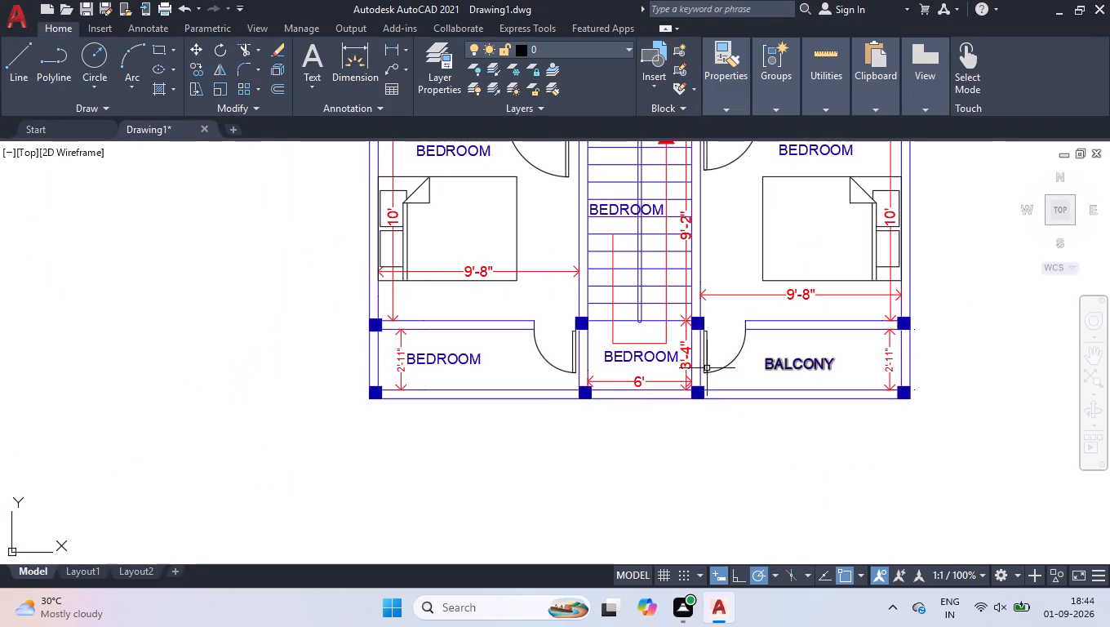
{"action": "scroll", "coordinate": [650, 354], "scroll_direction": "up", "scroll_amount": 2}
{"action": "double_click", "coordinate": [649, 358]}
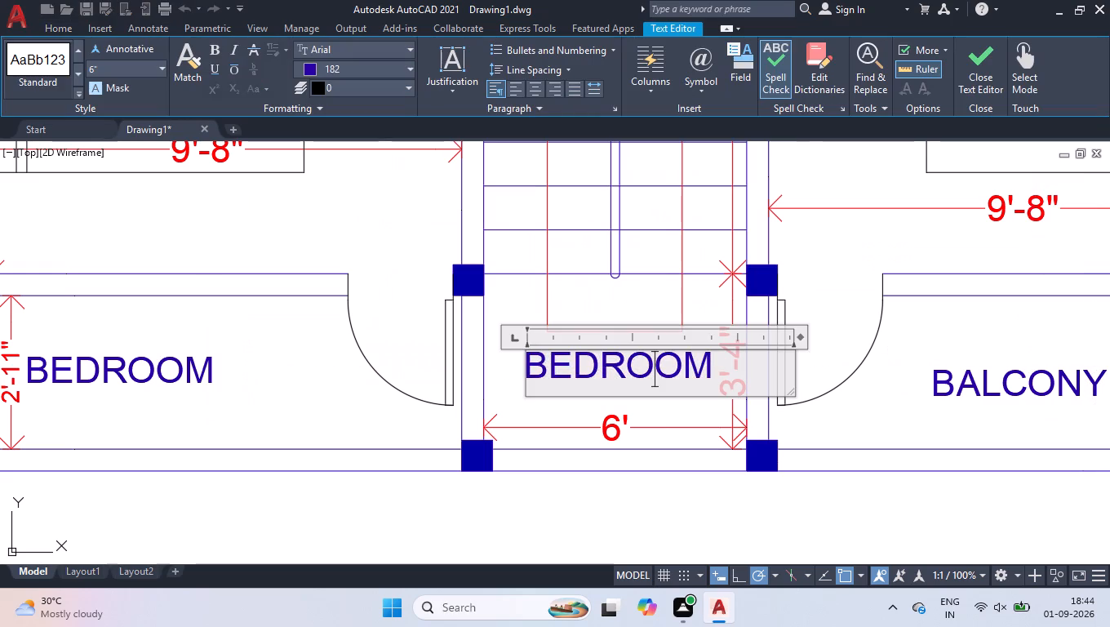
{"action": "left_click_drag", "start_coordinate": [717, 371], "coordinate": [189, 414]}
{"action": "type", "text": "STAIR"}
{"action": "key", "text": "s"}
{"action": "left_click", "coordinate": [219, 431]}
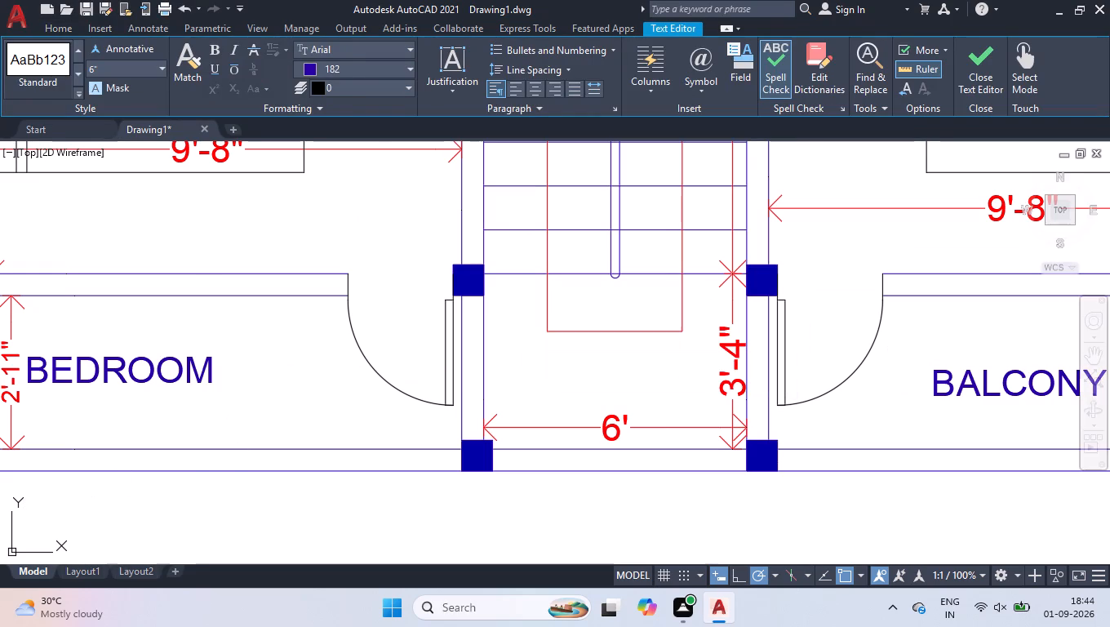
Change the BEDROOM label in the lower-left 2'-11" deep space to BALCONY.
{"action": "double_click", "coordinate": [203, 371]}
{"action": "left_click_drag", "start_coordinate": [259, 374], "coordinate": [257, 375]}
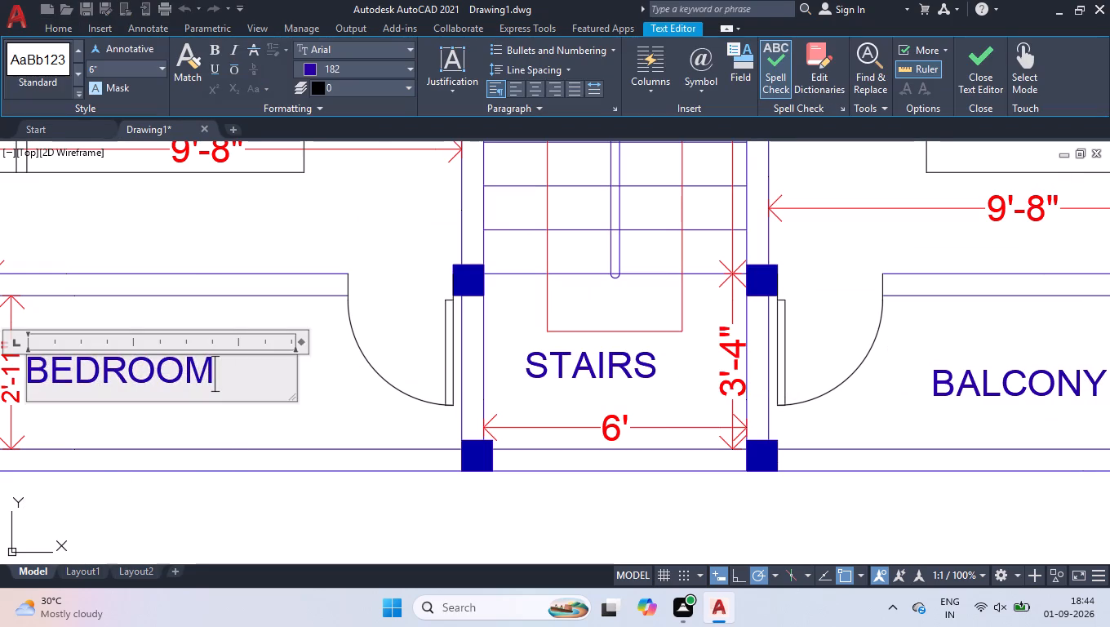
{"action": "left_click_drag", "start_coordinate": [257, 375], "coordinate": [52, 384]}
{"action": "key", "text": "a"}
{"action": "type", "text": "LCONY"}
{"action": "left_click", "coordinate": [372, 233]}
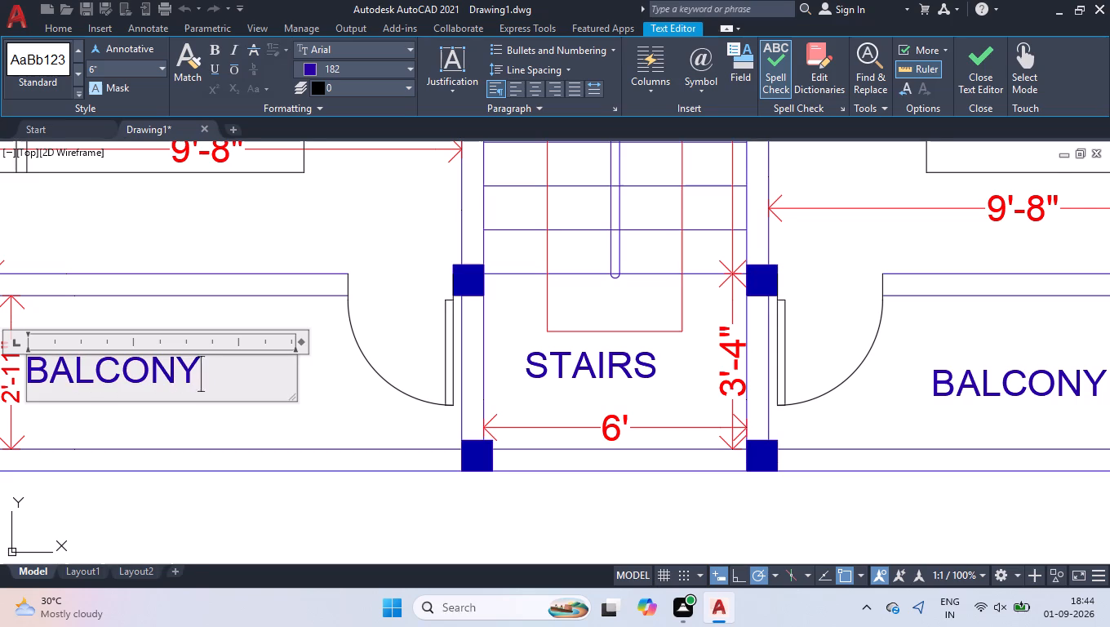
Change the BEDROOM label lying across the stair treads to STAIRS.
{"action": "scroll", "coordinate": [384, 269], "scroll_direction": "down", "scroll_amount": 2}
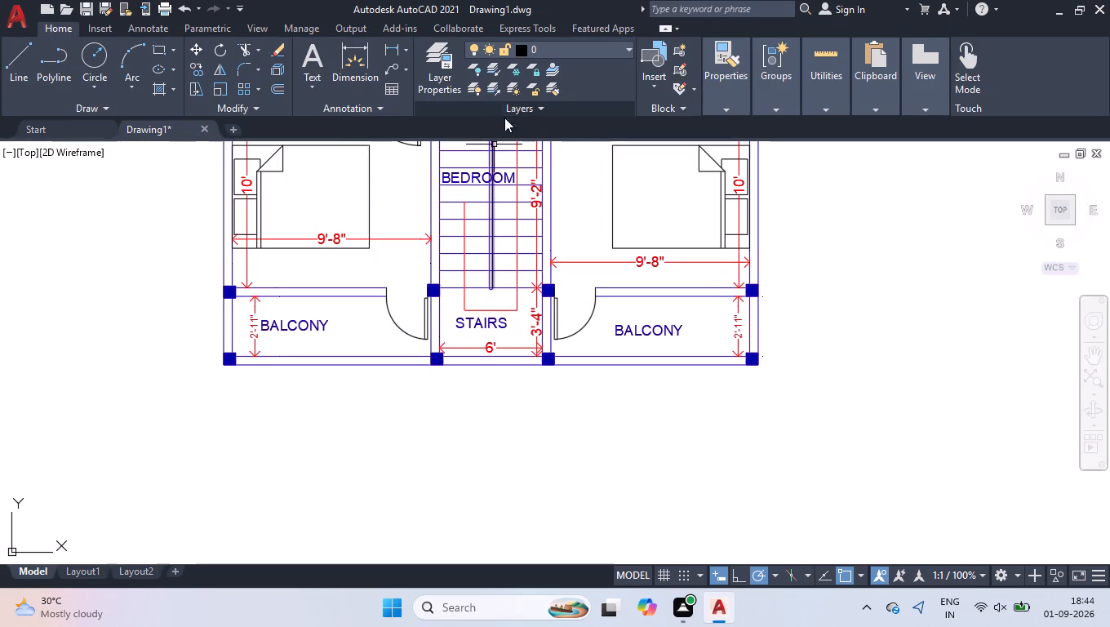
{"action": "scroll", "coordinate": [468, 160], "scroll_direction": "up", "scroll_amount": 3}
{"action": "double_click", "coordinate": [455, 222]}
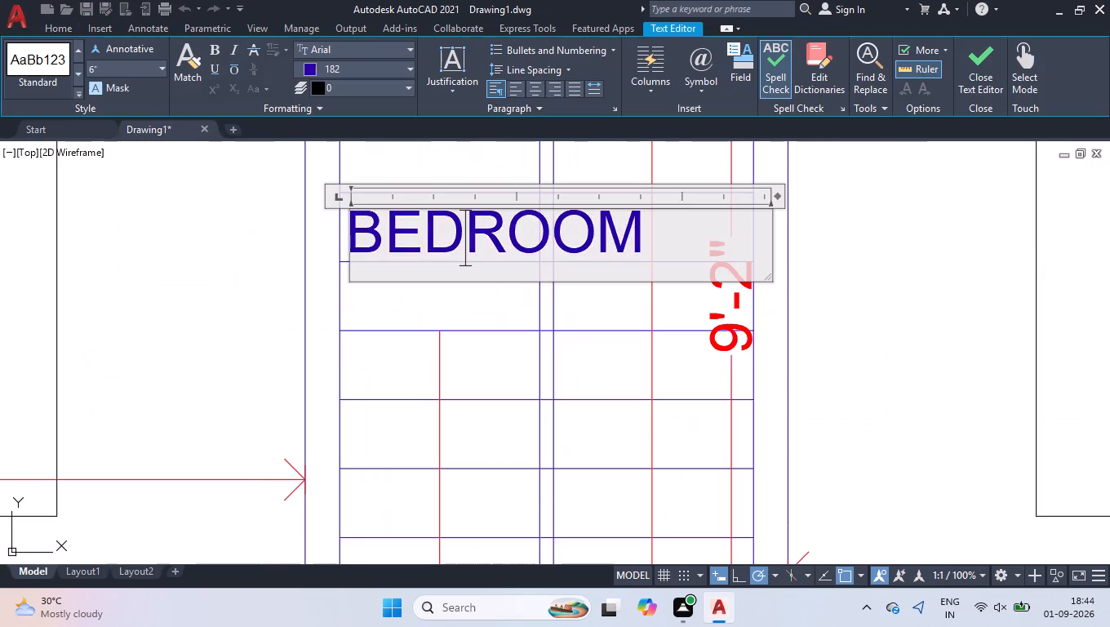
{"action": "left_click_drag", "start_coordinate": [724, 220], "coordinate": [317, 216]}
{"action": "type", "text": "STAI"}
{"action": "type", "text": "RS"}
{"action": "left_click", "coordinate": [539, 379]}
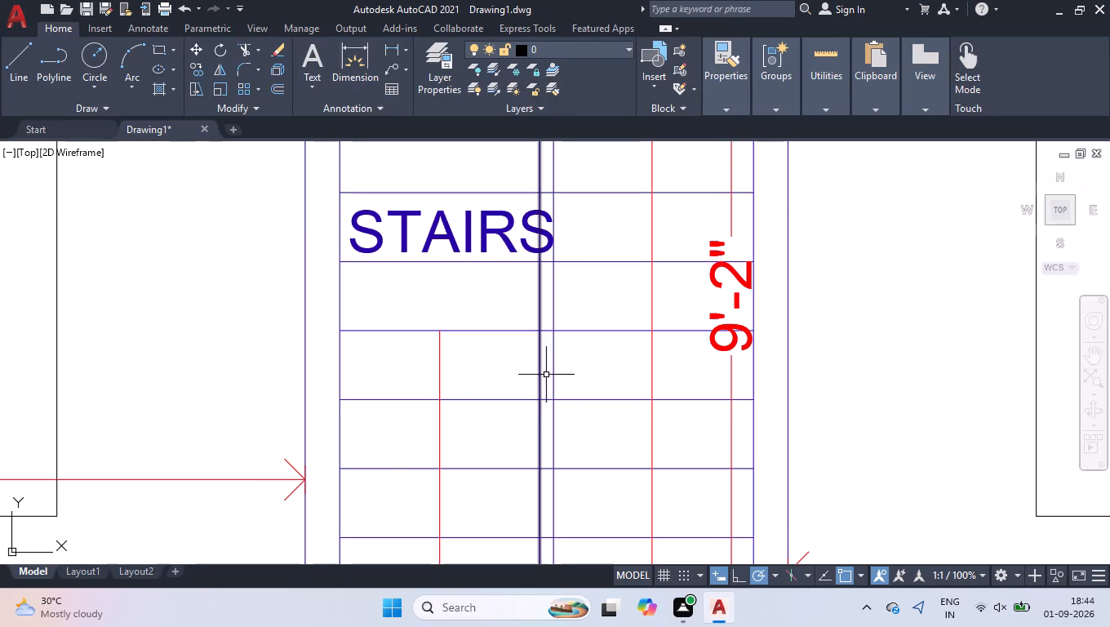
Delete the label lying across the stair treads, keeping the one in the space below the staircase.
{"action": "left_click", "coordinate": [482, 229]}
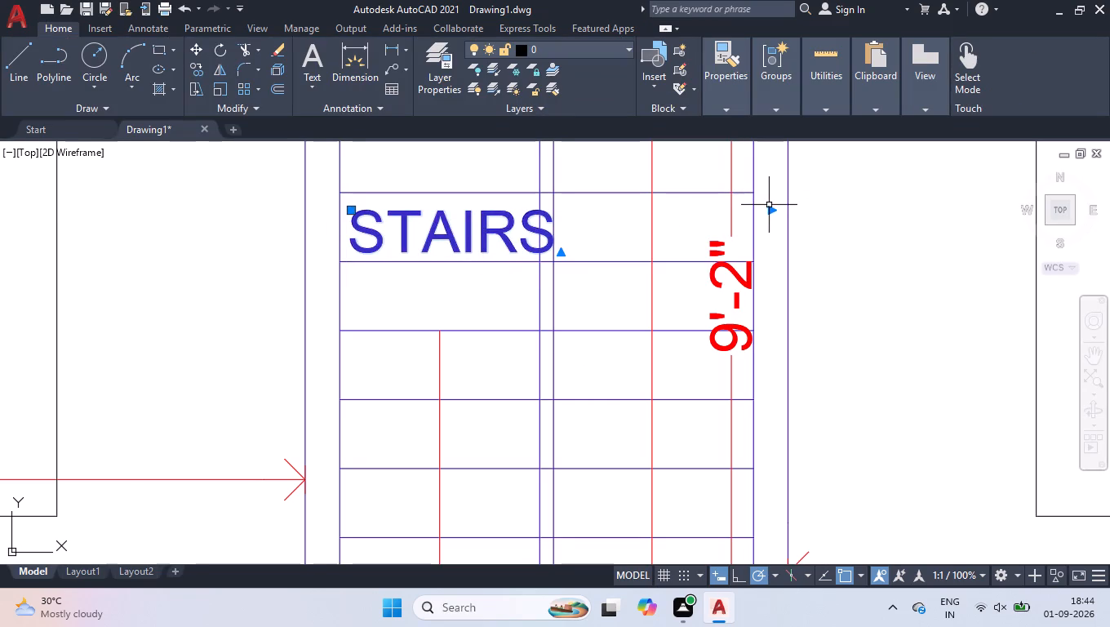
{"action": "left_click", "coordinate": [770, 208]}
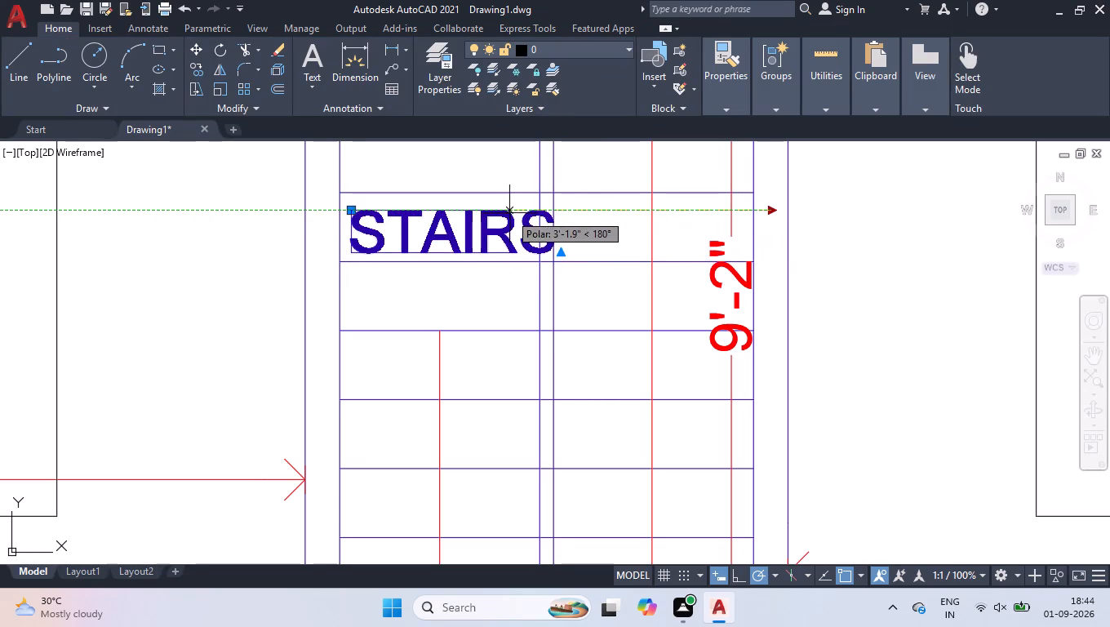
{"action": "left_click", "coordinate": [509, 211]}
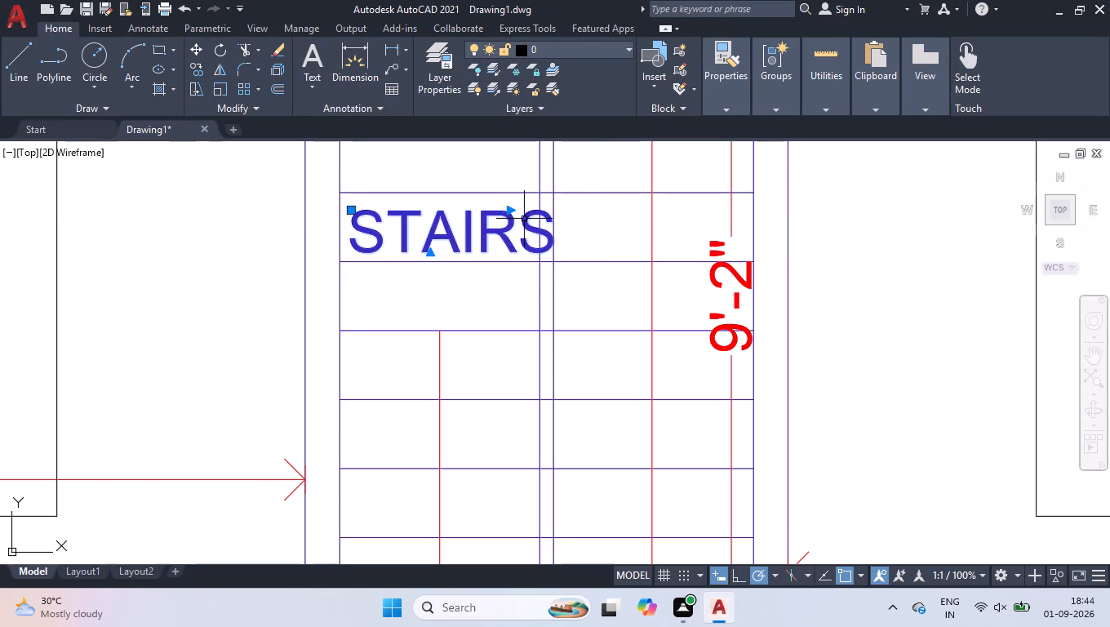
{"action": "key", "text": "Delete"}
Change the BEDROOM label in the 5'-11" wide room with the sink and stove to KITCHEN.
{"action": "scroll", "coordinate": [569, 306], "scroll_direction": "down", "scroll_amount": 2}
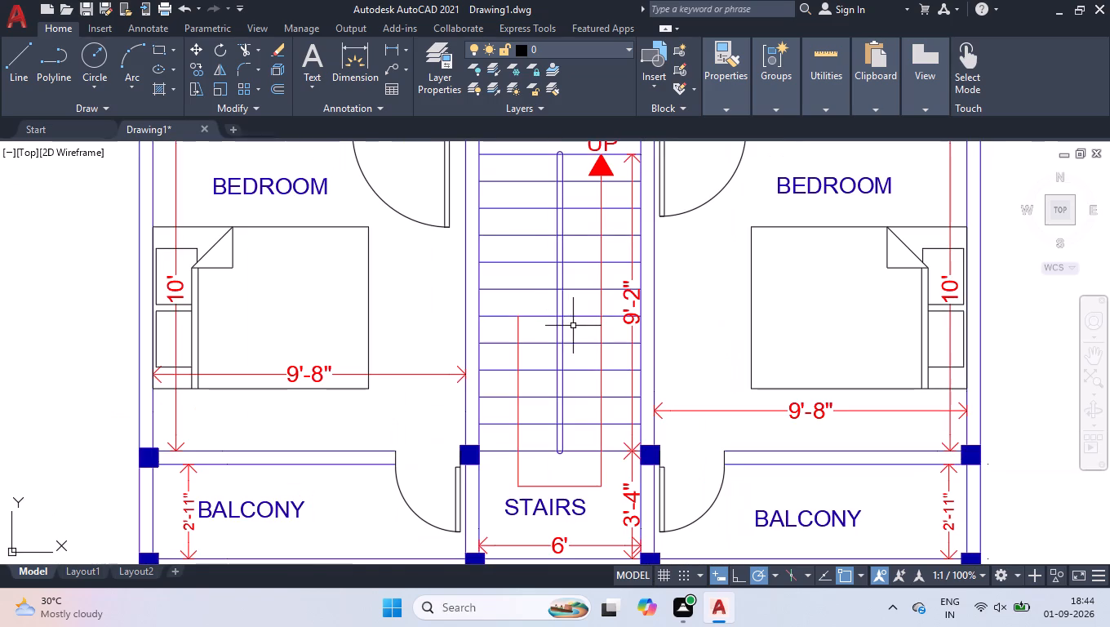
{"action": "scroll", "coordinate": [768, 343], "scroll_direction": "down", "scroll_amount": 1}
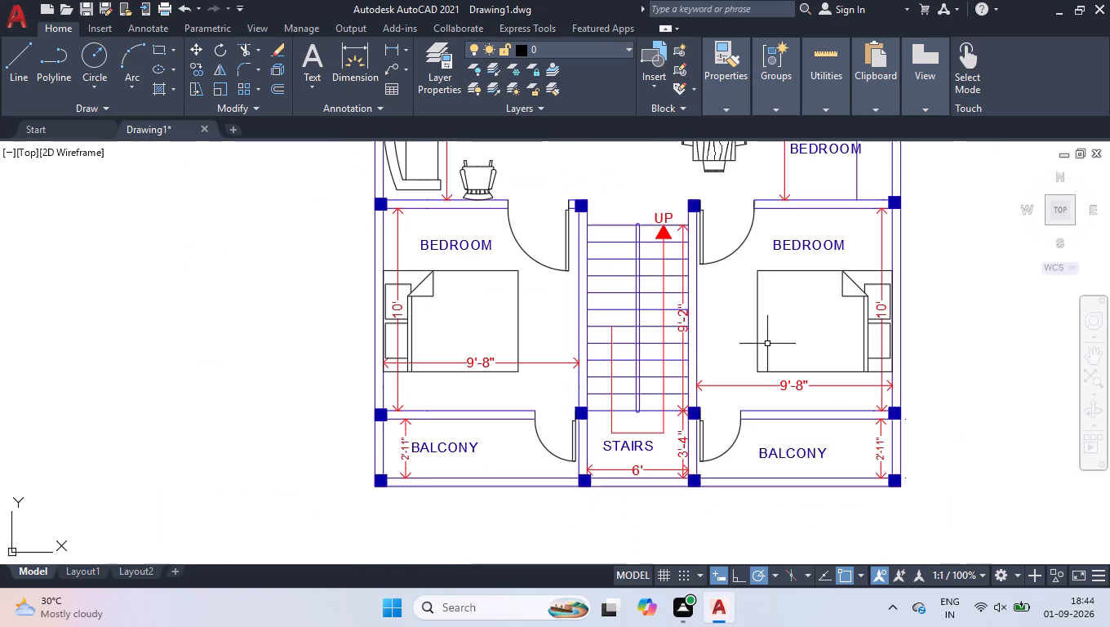
{"action": "scroll", "coordinate": [781, 339], "scroll_direction": "down", "scroll_amount": 2}
{"action": "scroll", "coordinate": [784, 225], "scroll_direction": "up", "scroll_amount": 3}
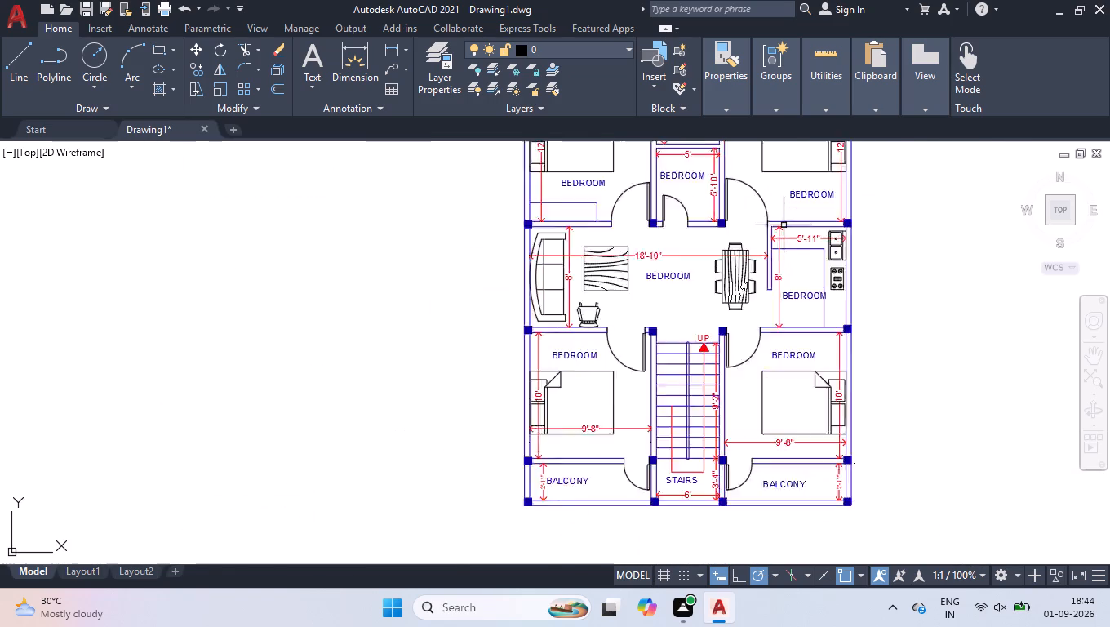
{"action": "left_click", "coordinate": [810, 401]}
{"action": "left_click", "coordinate": [798, 395]}
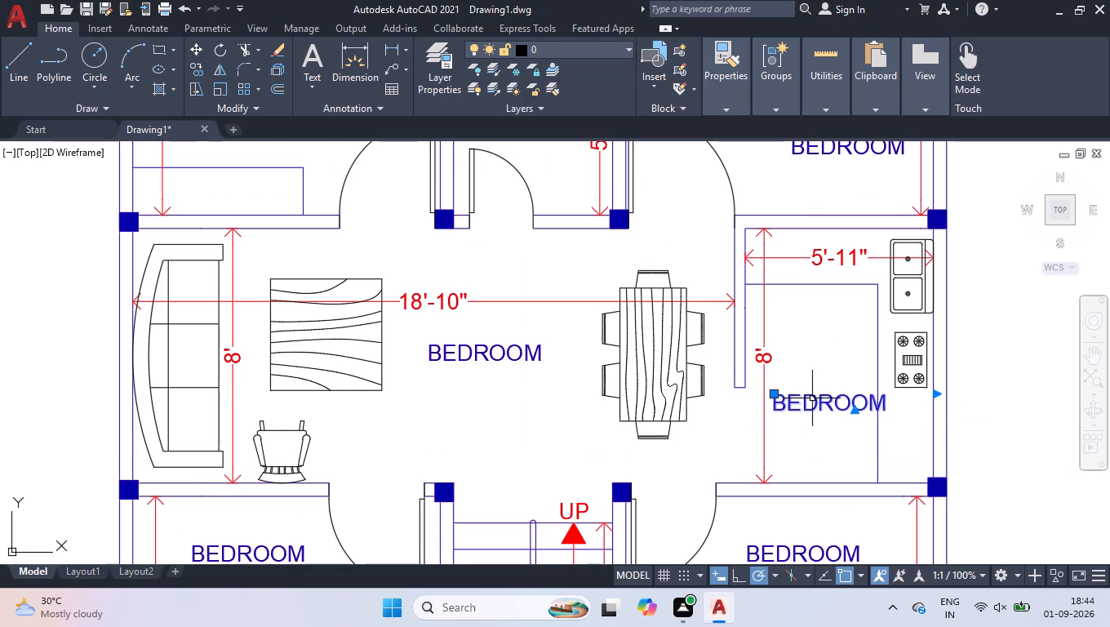
{"action": "double_click", "coordinate": [810, 397]}
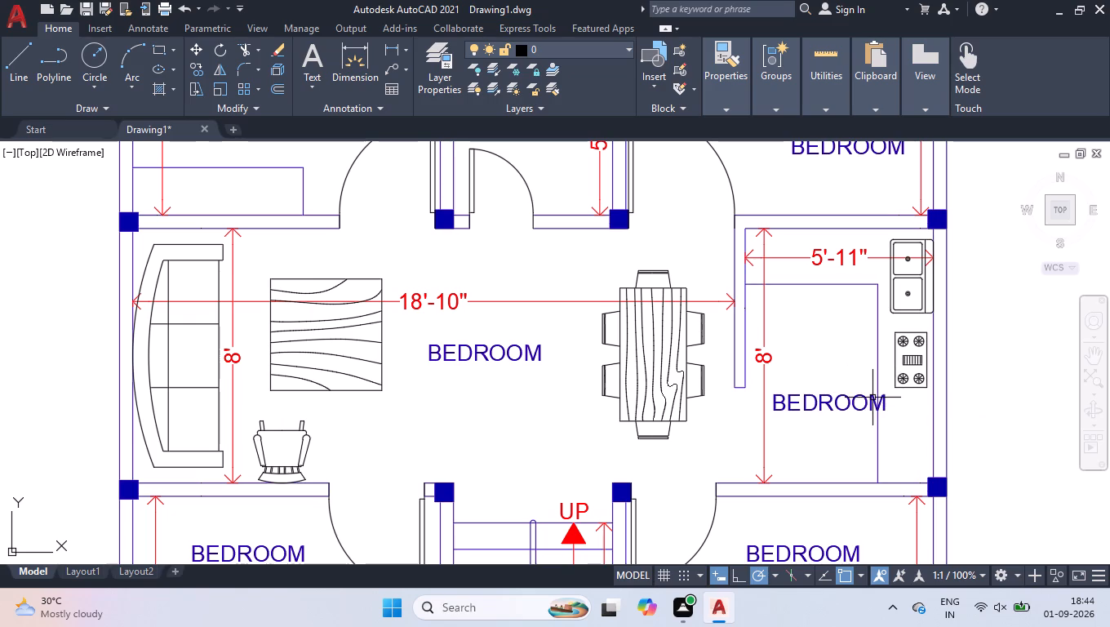
{"action": "double_click", "coordinate": [872, 397]}
{"action": "left_click_drag", "start_coordinate": [890, 406], "coordinate": [668, 409]}
{"action": "type", "text": "KU"}
{"action": "key", "text": "BackSpace"}
{"action": "type", "text": "ITCHEN"}
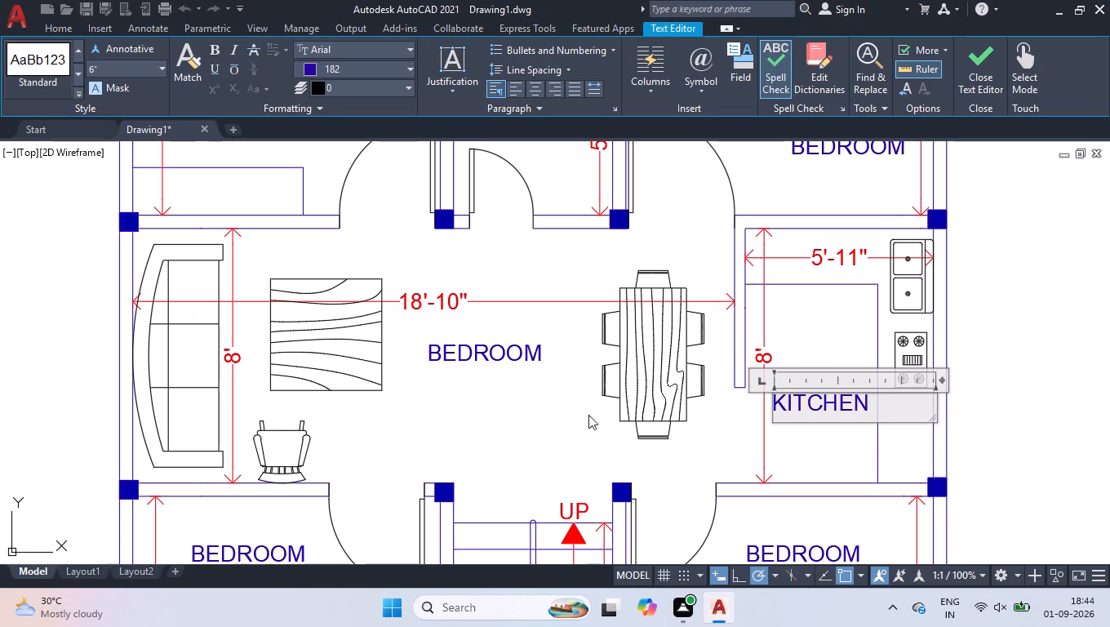
{"action": "left_click", "coordinate": [566, 394]}
Replace the BEDROOM label between the coffee table and dining table with two centred lines, LIVING HALL / and DINING.
{"action": "double_click", "coordinate": [495, 361]}
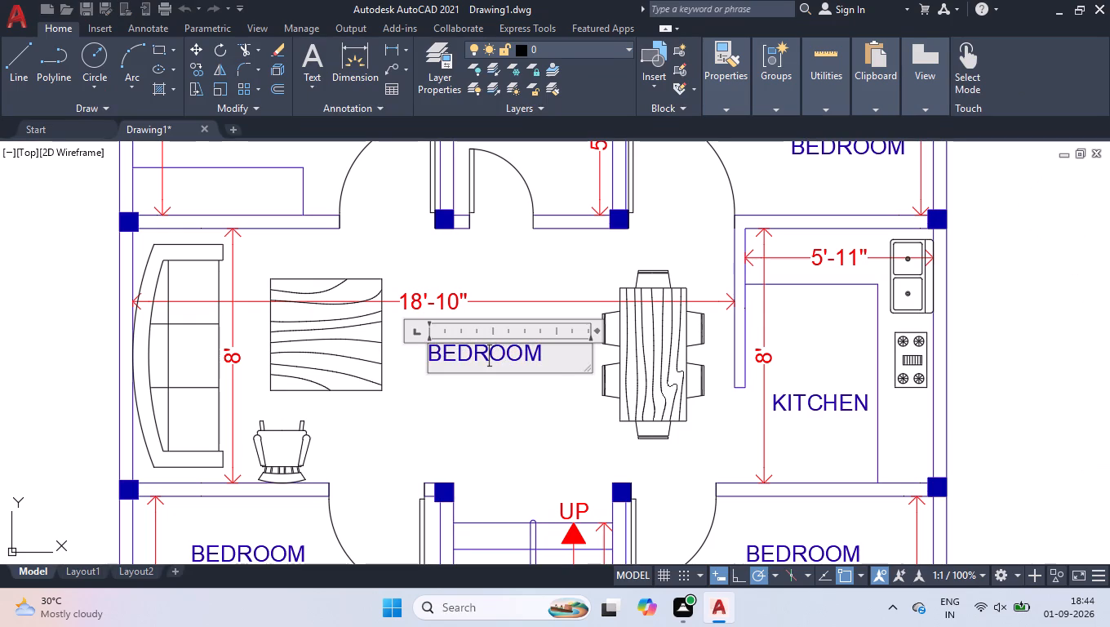
{"action": "left_click", "coordinate": [591, 363]}
{"action": "left_click_drag", "start_coordinate": [566, 365], "coordinate": [204, 423]}
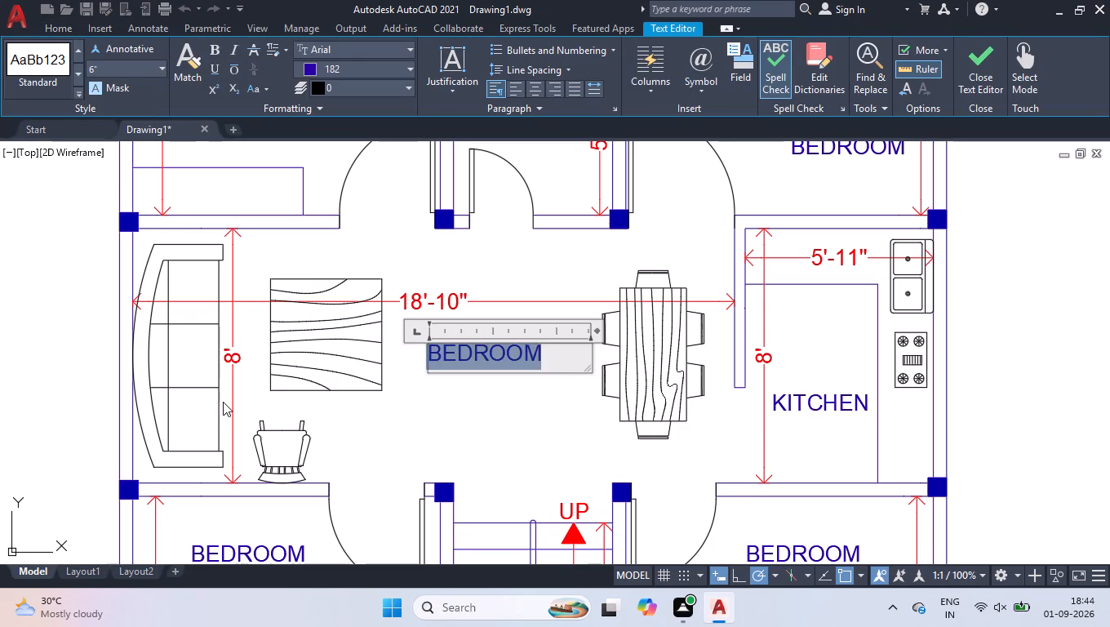
{"action": "type", "text": "LIVING HALL"}
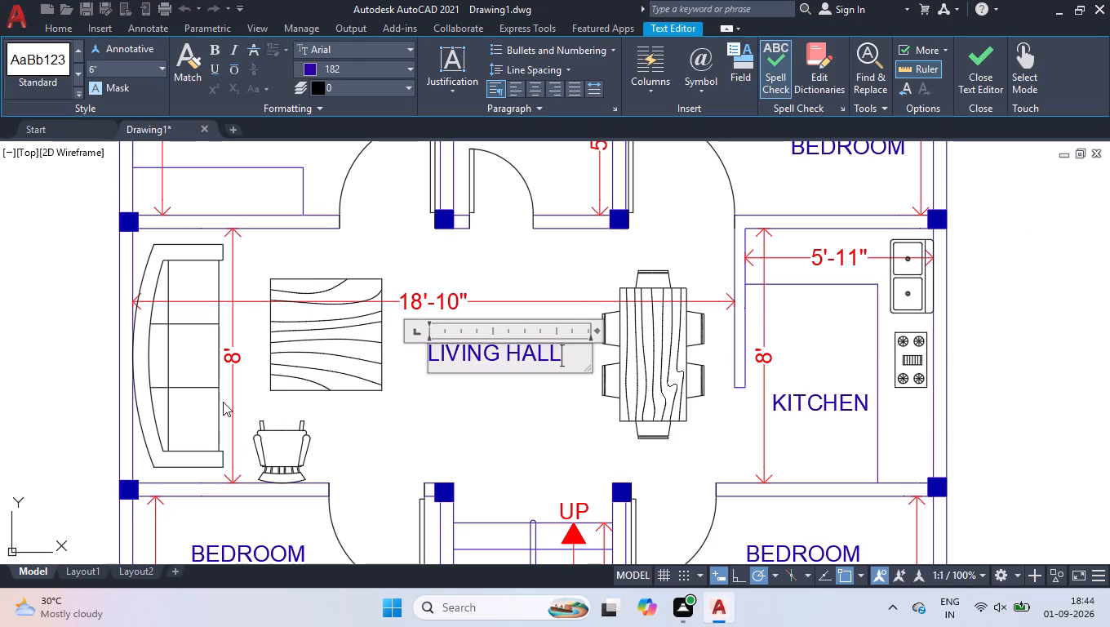
{"action": "key", "text": "space"}
{"action": "type", "text": "/"}
{"action": "key", "text": "space"}
{"action": "key", "text": "Return"}
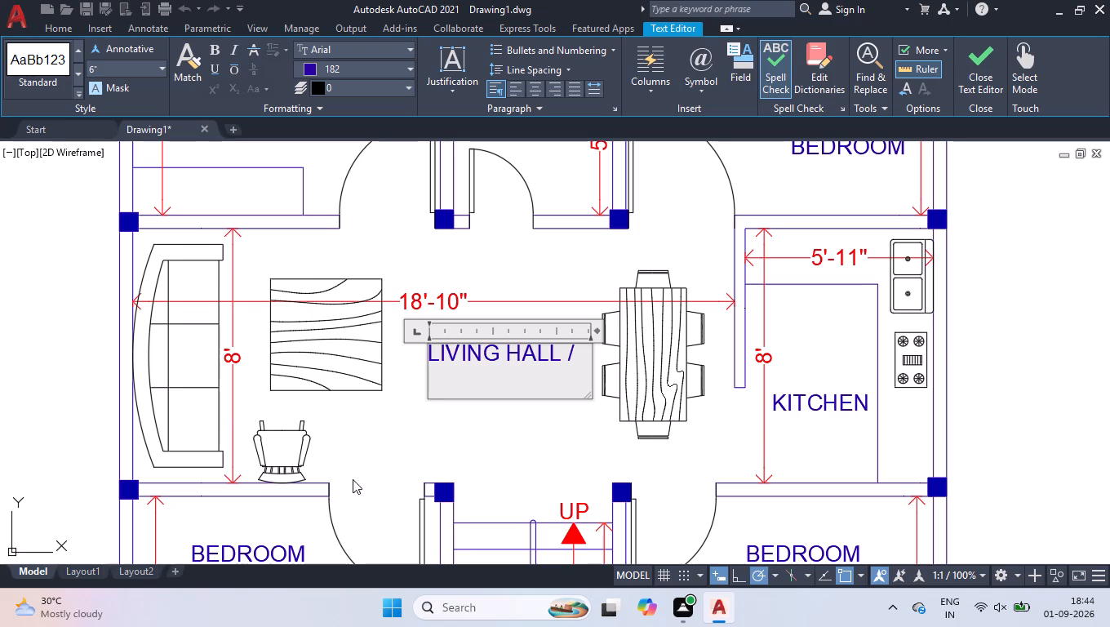
{"action": "left_click_drag", "start_coordinate": [575, 354], "coordinate": [224, 306]}
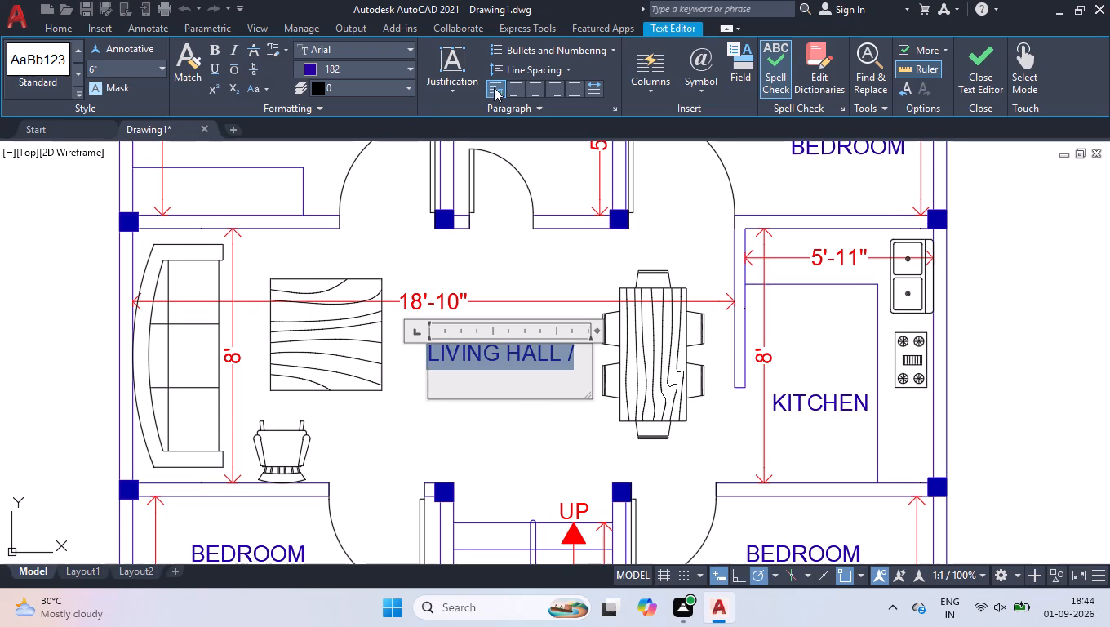
{"action": "left_click", "coordinate": [539, 91]}
{"action": "left_click", "coordinate": [489, 384]}
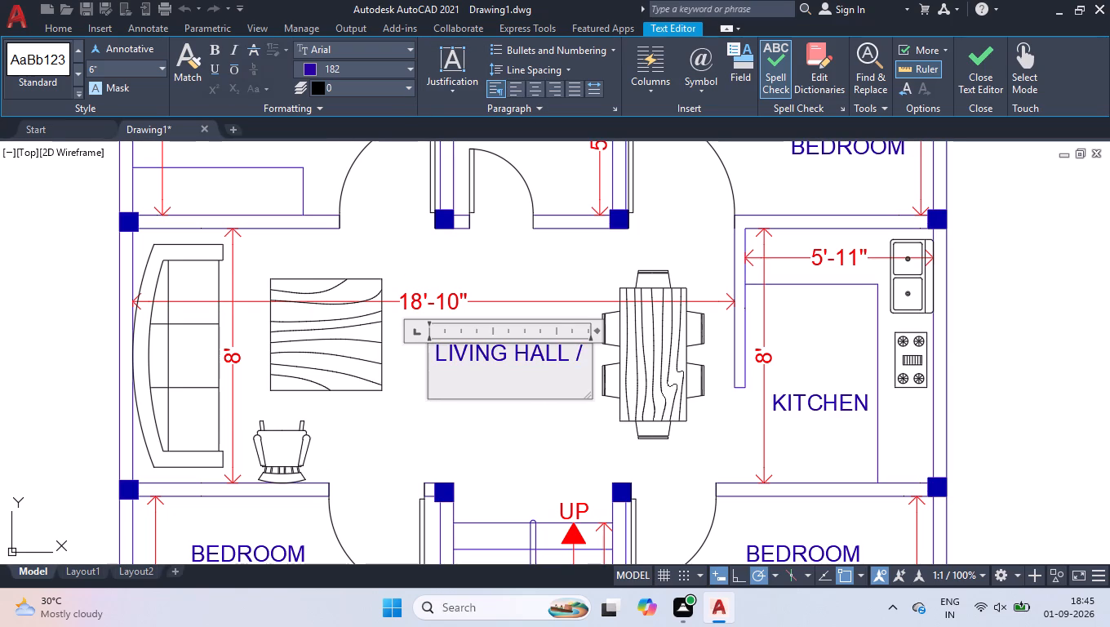
{"action": "key", "text": "BackSpace"}
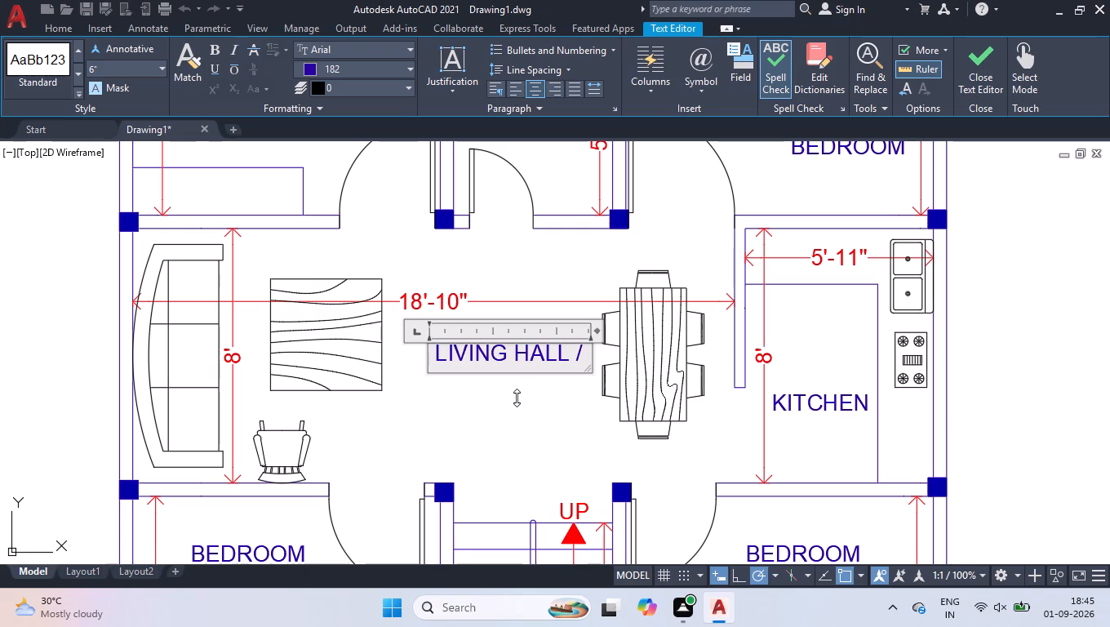
{"action": "key", "text": "Return"}
{"action": "type", "text": "DINING"}
{"action": "left_click", "coordinate": [491, 471]}
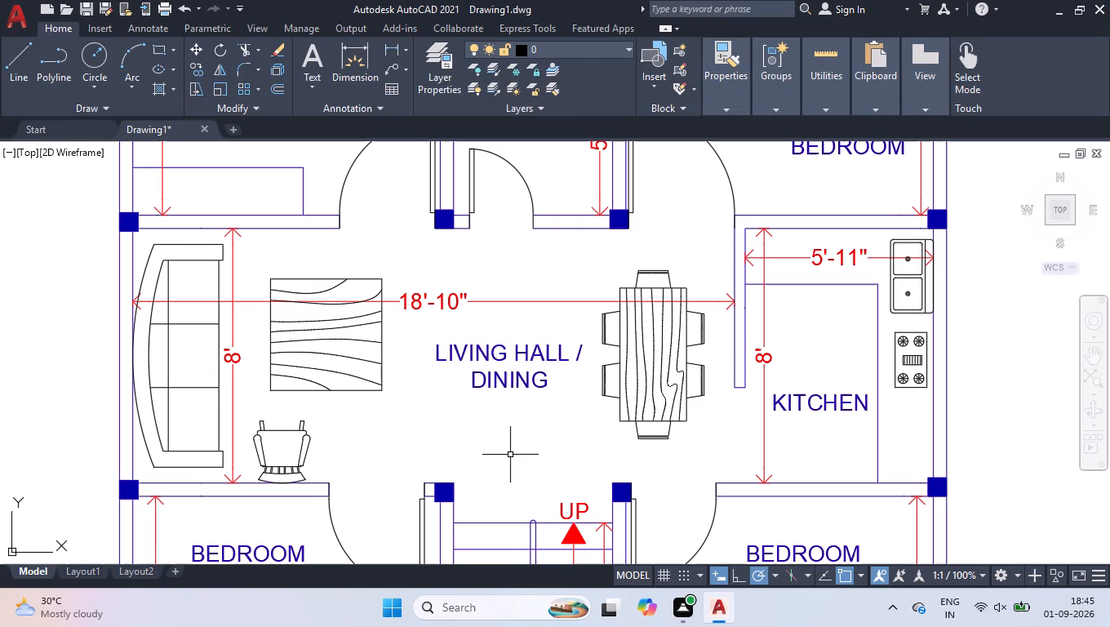
Change the BEDROOM label in the lower of the two small 5' wide rooms to TOILET.
{"action": "scroll", "coordinate": [599, 367], "scroll_direction": "down", "scroll_amount": 1}
{"action": "scroll", "coordinate": [535, 404], "scroll_direction": "down", "scroll_amount": 2}
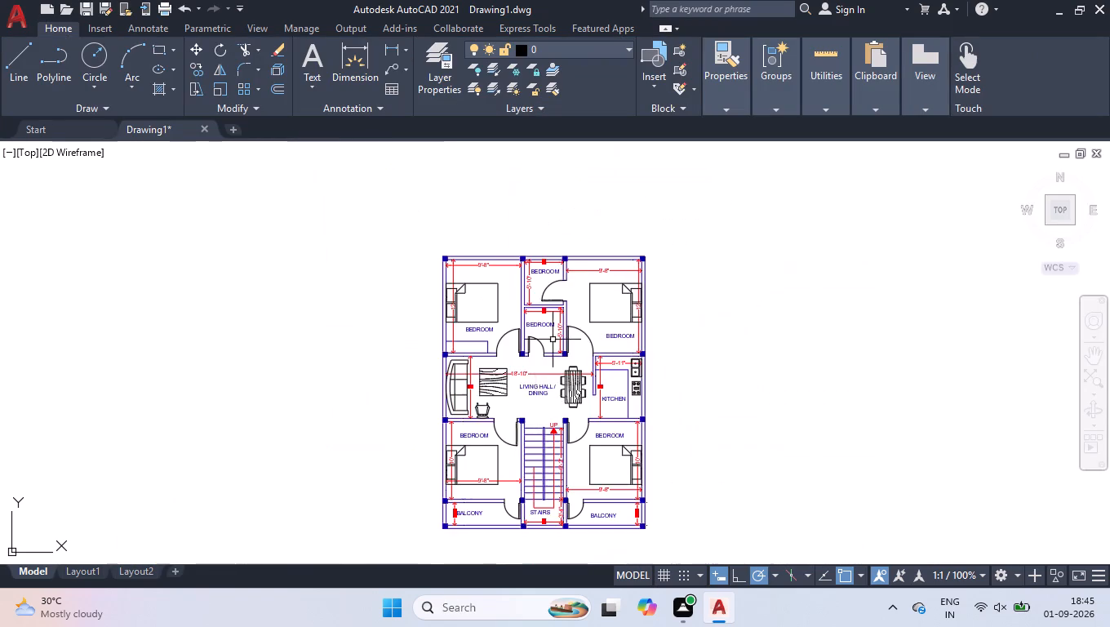
{"action": "scroll", "coordinate": [562, 270], "scroll_direction": "up", "scroll_amount": 2}
{"action": "scroll", "coordinate": [482, 405], "scroll_direction": "up", "scroll_amount": 3}
{"action": "double_click", "coordinate": [497, 410]}
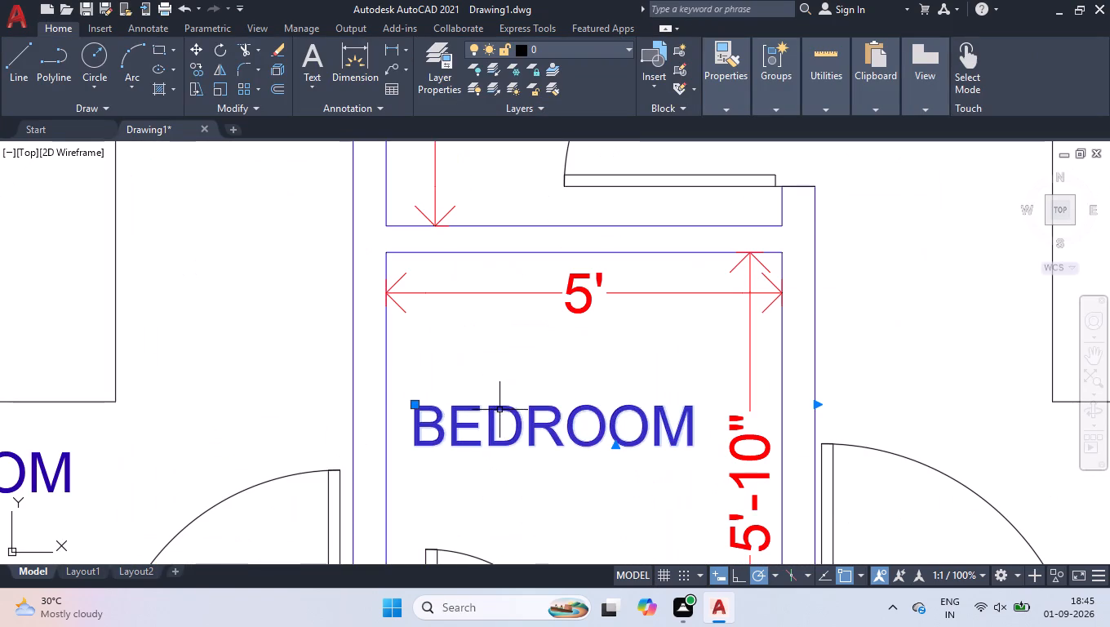
{"action": "double_click", "coordinate": [676, 433]}
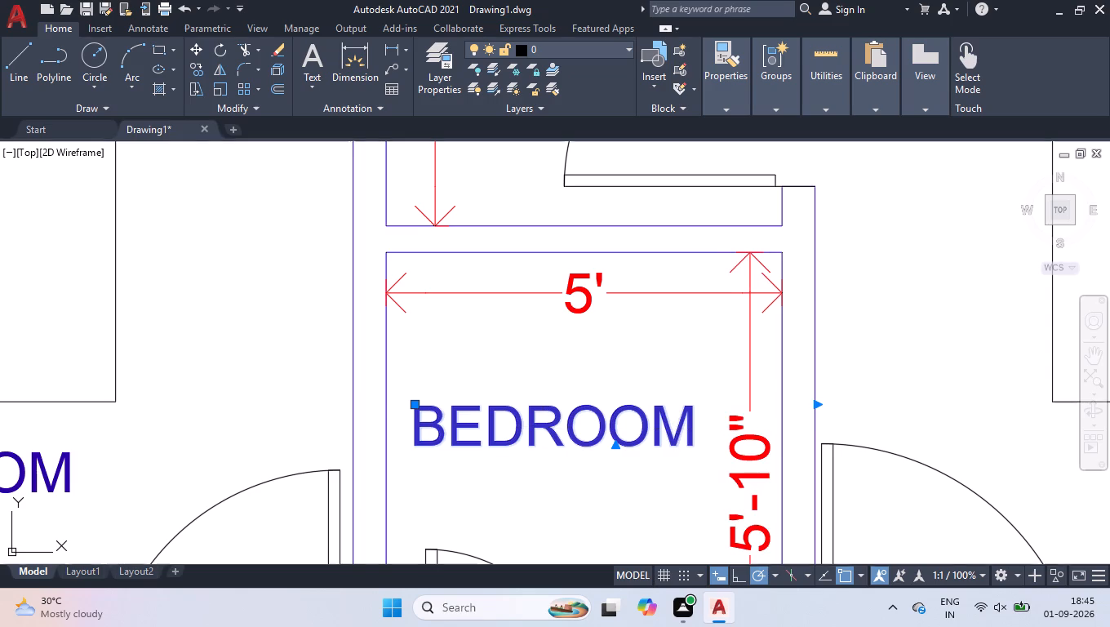
{"action": "left_click_drag", "start_coordinate": [701, 429], "coordinate": [286, 411]}
{"action": "type", "text": "TOIL"}
{"action": "type", "text": "ET"}
{"action": "left_click", "coordinate": [716, 360]}
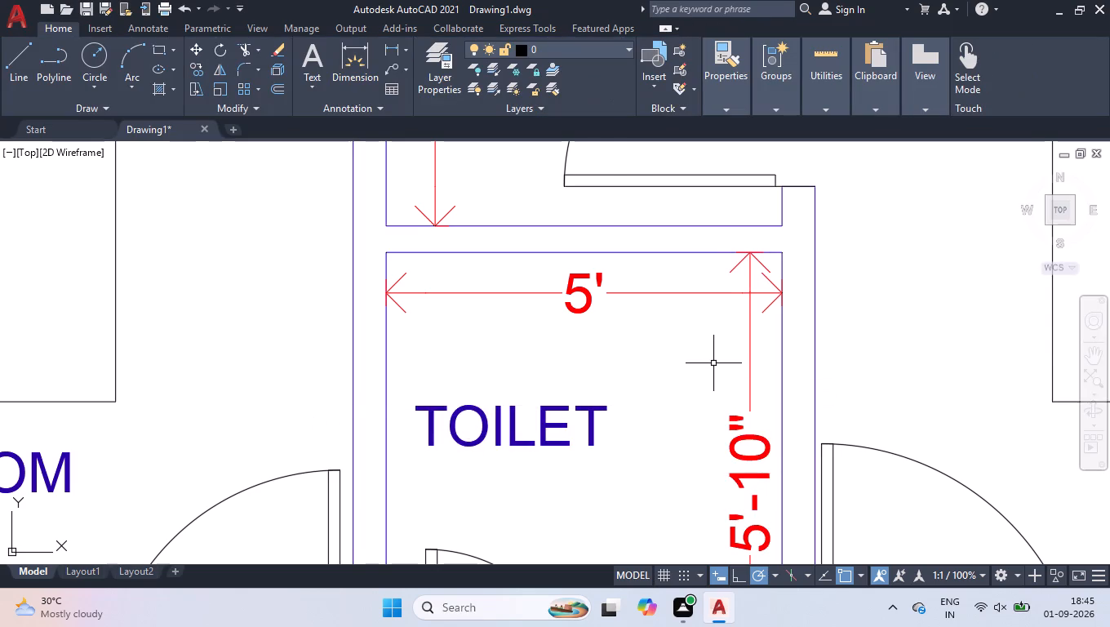
Change the BEDROOM label in the upper of the two small 5' wide rooms to TOILET.
{"action": "scroll", "coordinate": [712, 372], "scroll_direction": "down", "scroll_amount": 4}
{"action": "scroll", "coordinate": [708, 315], "scroll_direction": "up", "scroll_amount": 2}
{"action": "scroll", "coordinate": [659, 264], "scroll_direction": "up", "scroll_amount": 2}
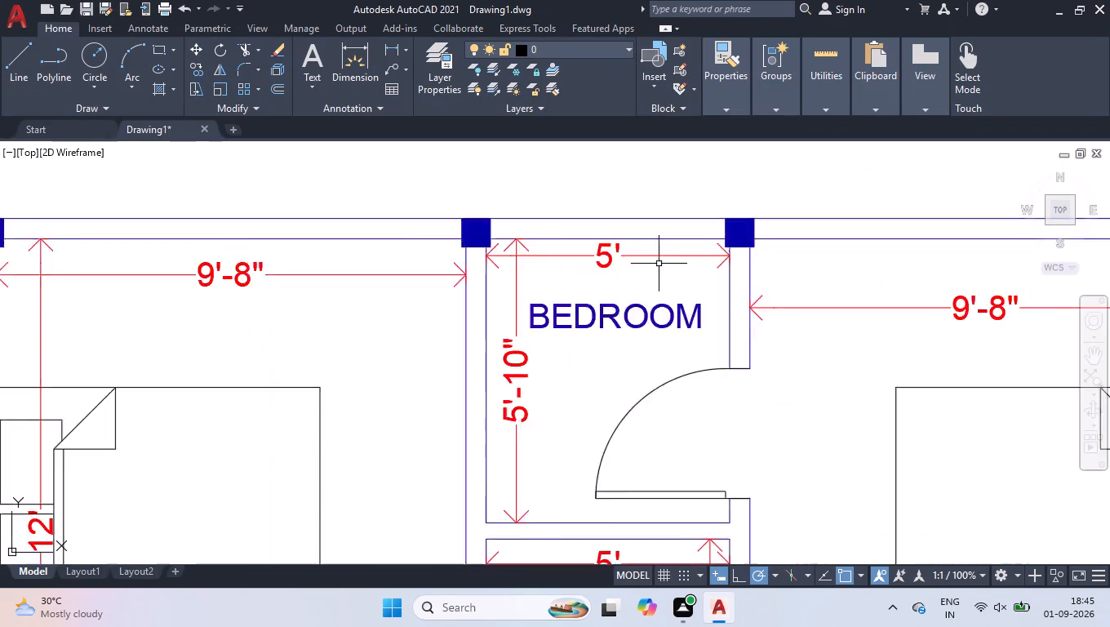
{"action": "double_click", "coordinate": [636, 354]}
{"action": "left_click_drag", "start_coordinate": [749, 340], "coordinate": [200, 307]}
{"action": "type", "text": "TOILET"}
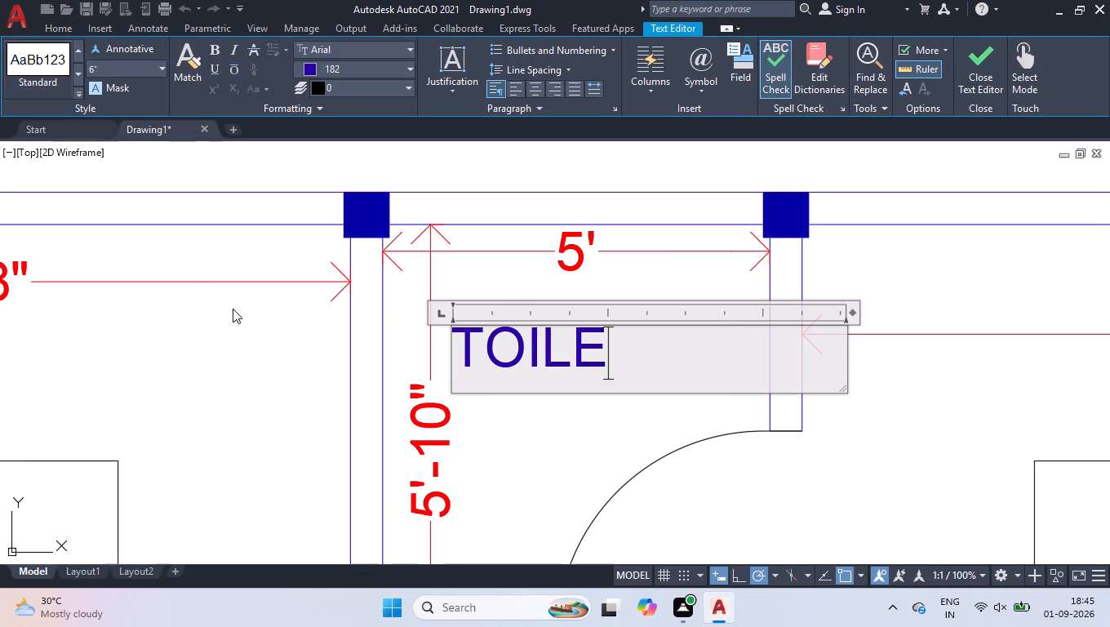
{"action": "key", "text": "Return"}
{"action": "key", "text": "BackSpace"}
{"action": "left_click", "coordinate": [252, 323]}
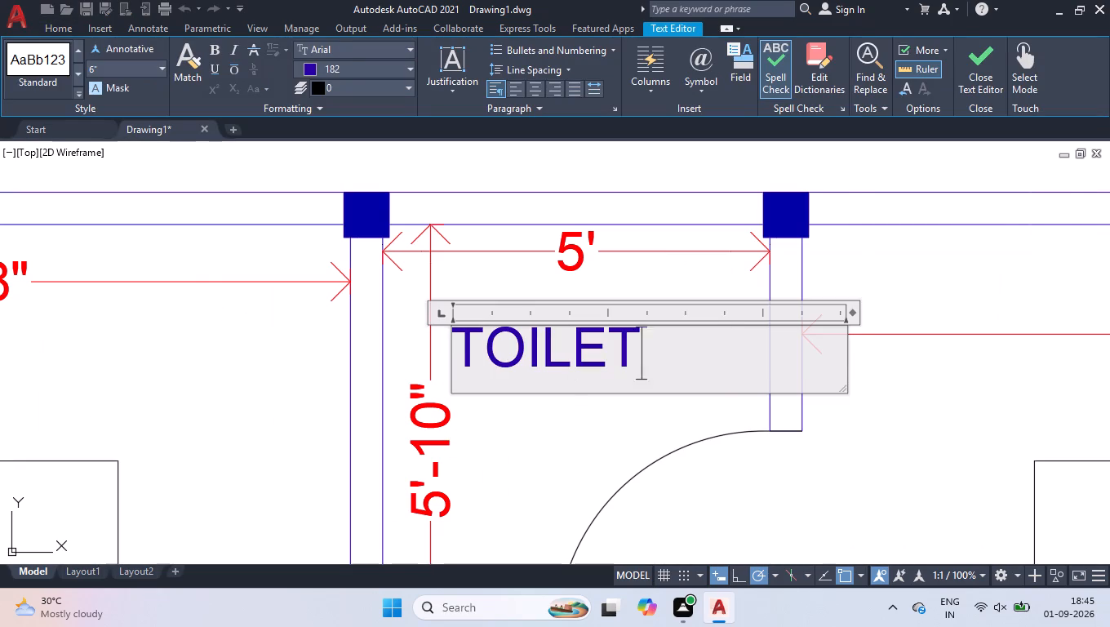
Add a linear dimension for the overall building width, corner to corner, just above the top outer wall.
{"action": "scroll", "coordinate": [469, 336], "scroll_direction": "down", "scroll_amount": 3}
{"action": "scroll", "coordinate": [529, 306], "scroll_direction": "down", "scroll_amount": 1}
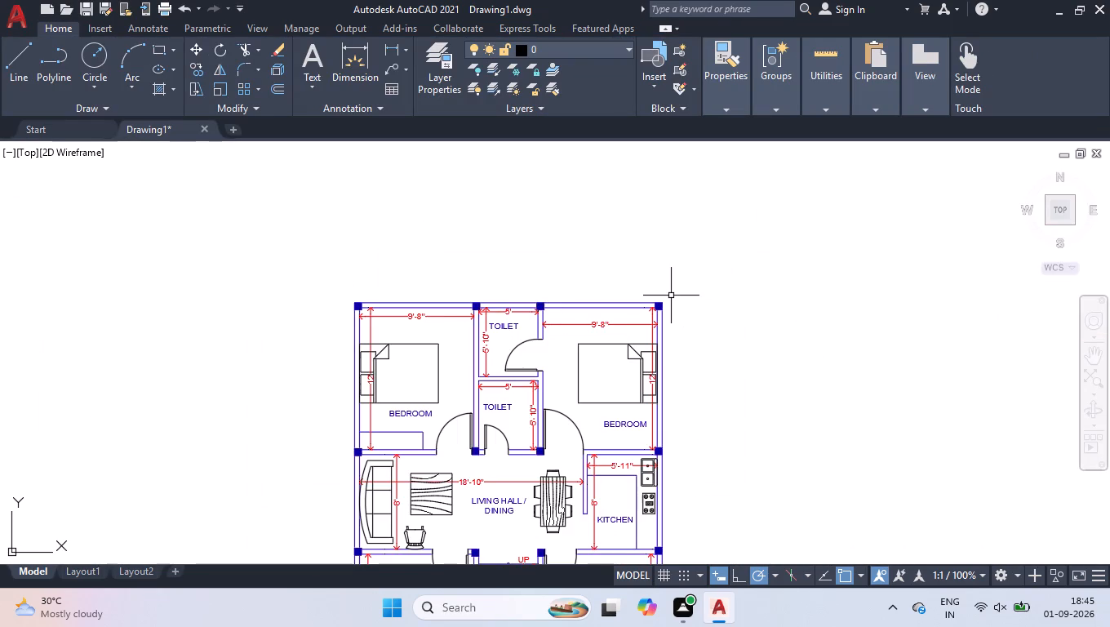
{"action": "type", "text": "DLI"}
{"action": "key", "text": "Return"}
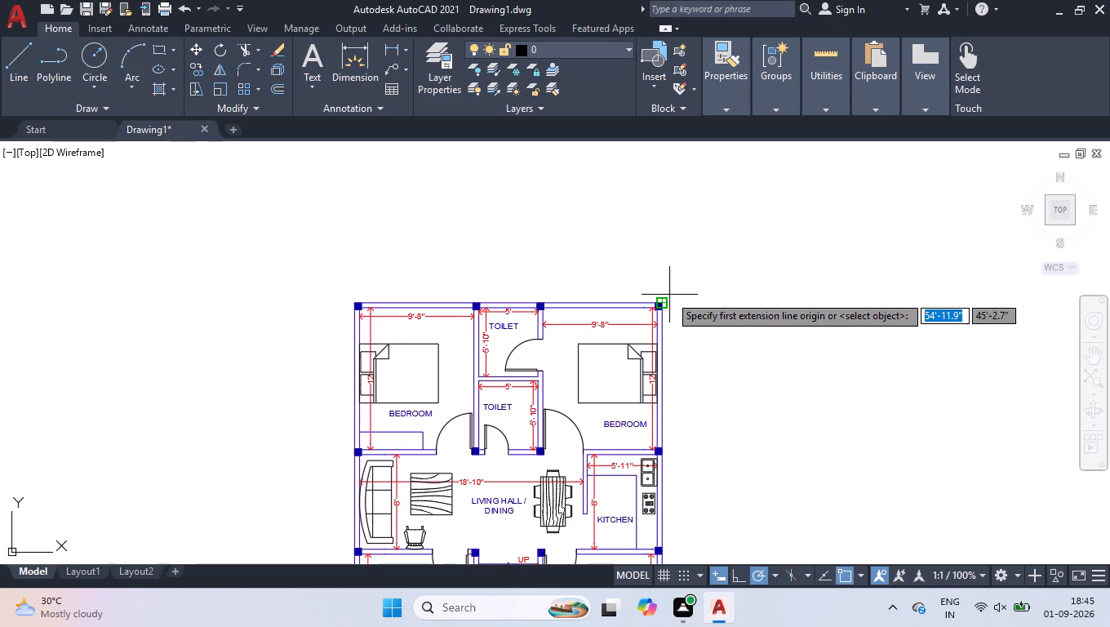
{"action": "scroll", "coordinate": [646, 305], "scroll_direction": "up", "scroll_amount": 2}
{"action": "left_click", "coordinate": [677, 297]}
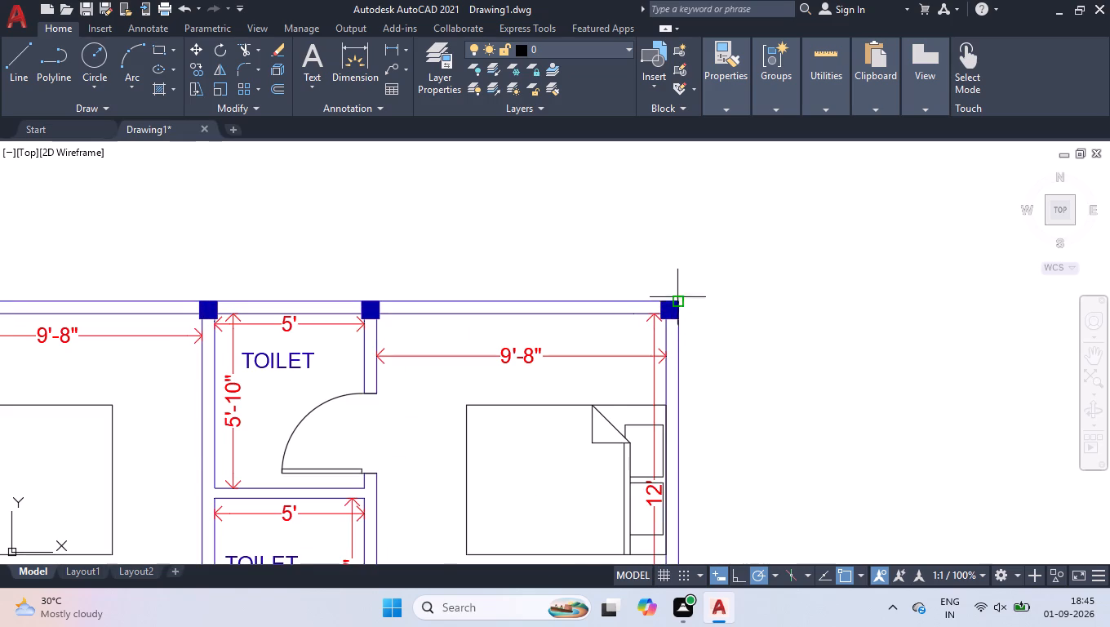
{"action": "scroll", "coordinate": [690, 290], "scroll_direction": "down", "scroll_amount": 2}
{"action": "scroll", "coordinate": [347, 273], "scroll_direction": "up", "scroll_amount": 3}
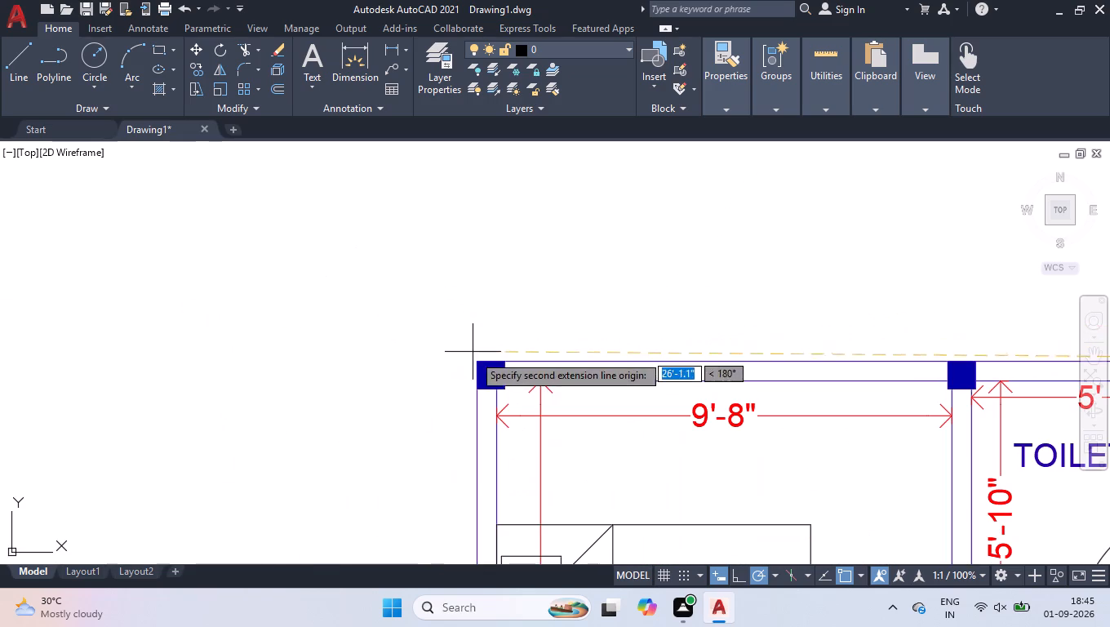
{"action": "left_click", "coordinate": [478, 360]}
{"action": "scroll", "coordinate": [525, 287], "scroll_direction": "down", "scroll_amount": 3}
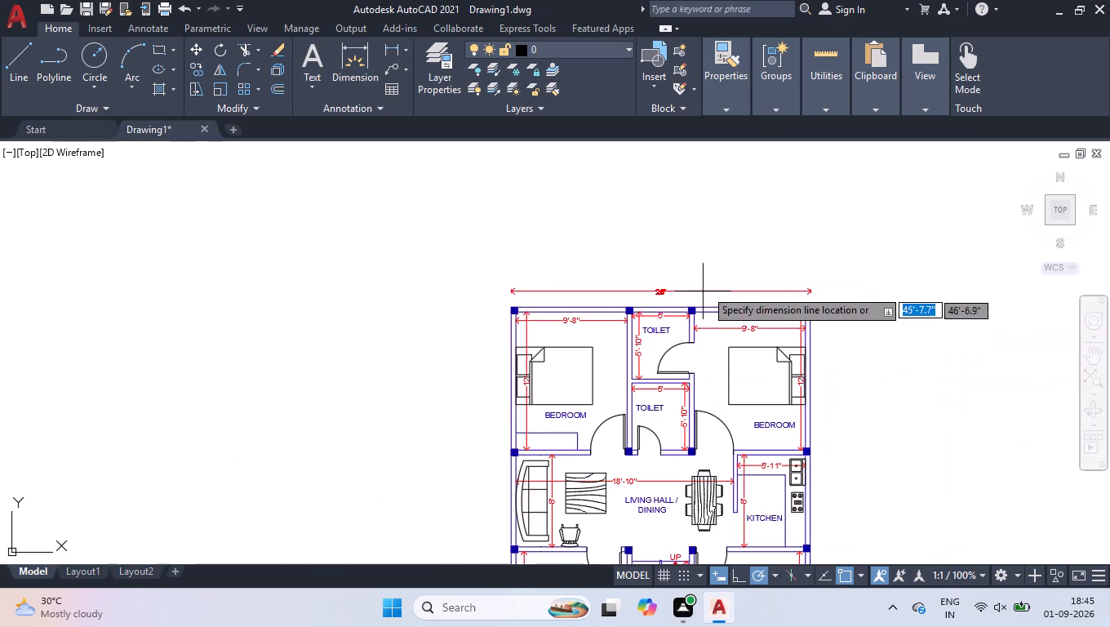
{"action": "scroll", "coordinate": [732, 273], "scroll_direction": "up", "scroll_amount": 2}
{"action": "left_click", "coordinate": [690, 334]}
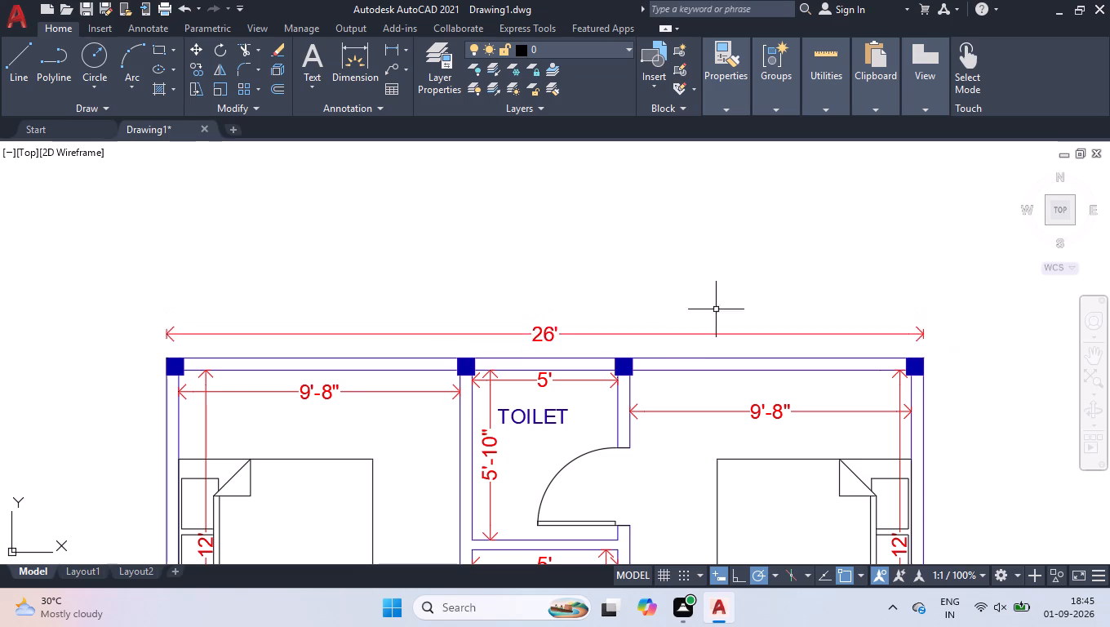
Add a linear dimension for the overall building length, corner to corner, just outside the right-hand outer wall.
{"action": "scroll", "coordinate": [717, 290], "scroll_direction": "down", "scroll_amount": 2}
{"action": "scroll", "coordinate": [794, 376], "scroll_direction": "down", "scroll_amount": 2}
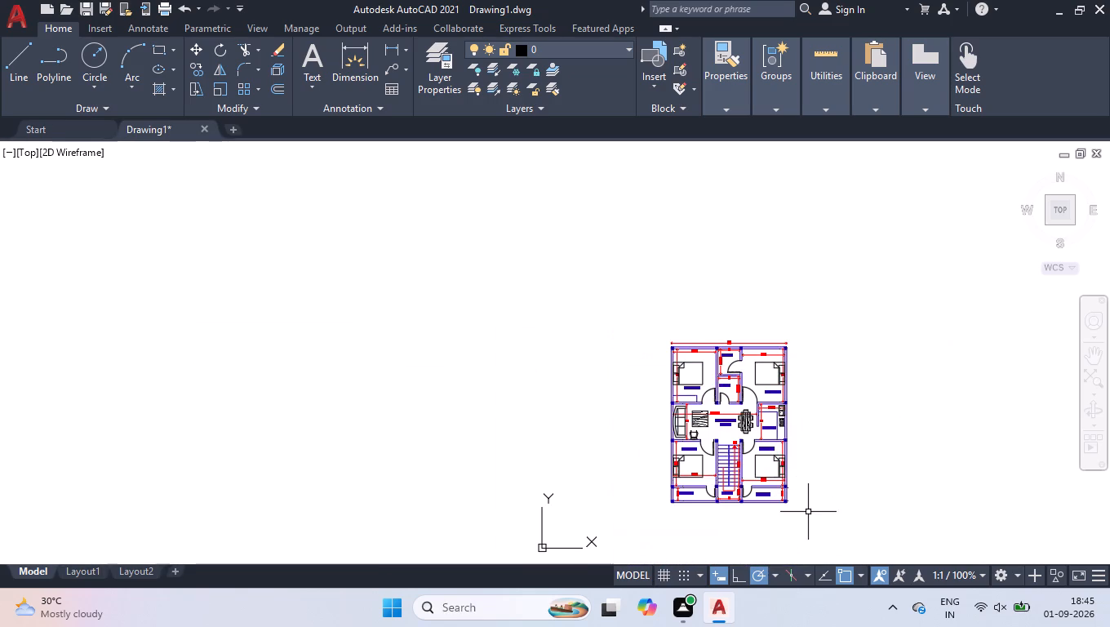
{"action": "scroll", "coordinate": [806, 523], "scroll_direction": "up", "scroll_amount": 1}
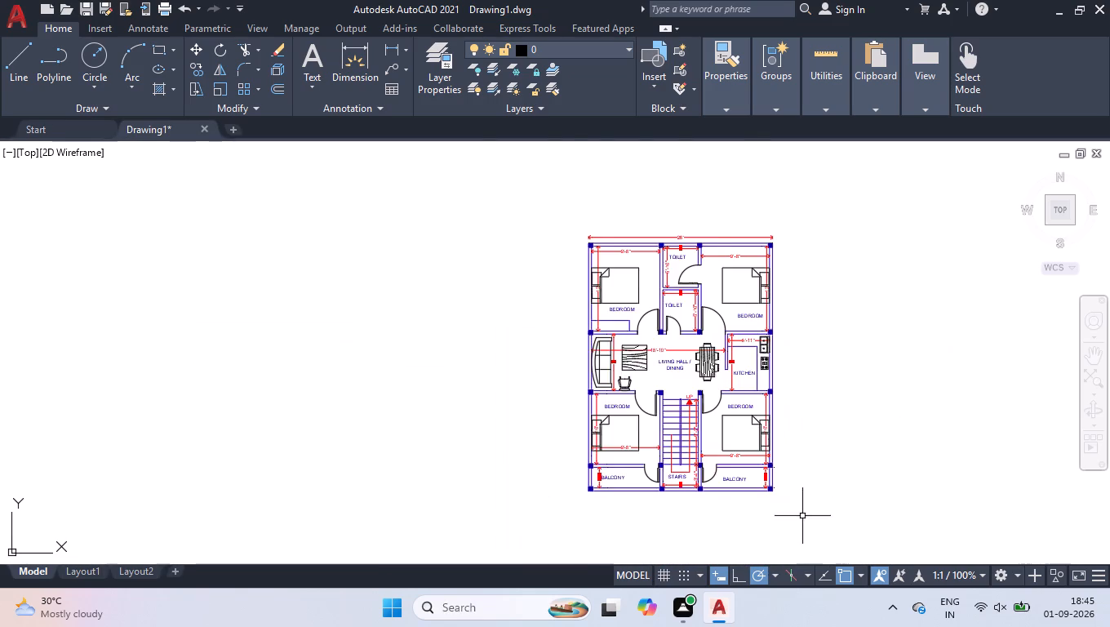
{"action": "scroll", "coordinate": [802, 515], "scroll_direction": "up", "scroll_amount": 1}
{"action": "scroll", "coordinate": [777, 418], "scroll_direction": "down", "scroll_amount": 1}
{"action": "scroll", "coordinate": [770, 290], "scroll_direction": "up", "scroll_amount": 1}
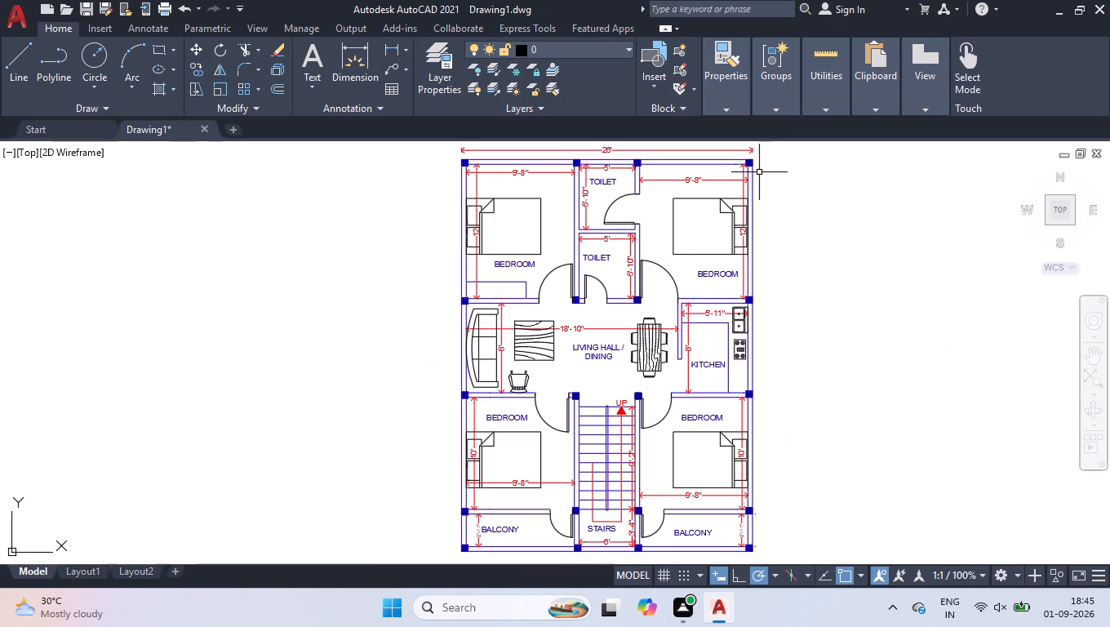
{"action": "key", "text": "space"}
{"action": "scroll", "coordinate": [753, 160], "scroll_direction": "up", "scroll_amount": 3}
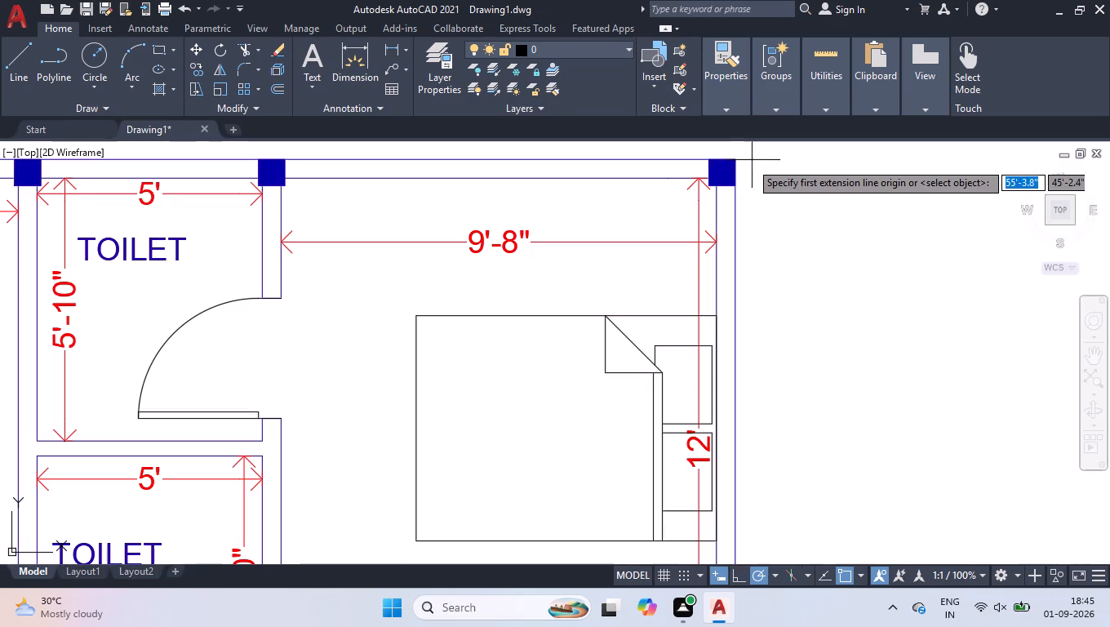
{"action": "left_click", "coordinate": [737, 158]}
{"action": "scroll", "coordinate": [757, 238], "scroll_direction": "down", "scroll_amount": 4}
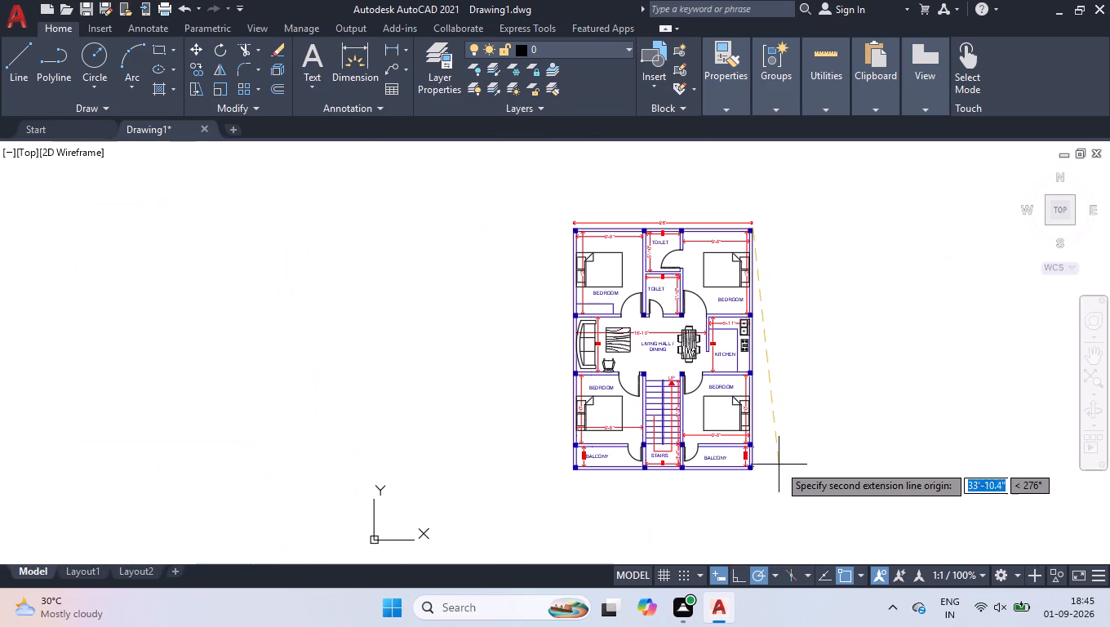
{"action": "scroll", "coordinate": [779, 468], "scroll_direction": "up", "scroll_amount": 3}
{"action": "scroll", "coordinate": [666, 484], "scroll_direction": "up", "scroll_amount": 3}
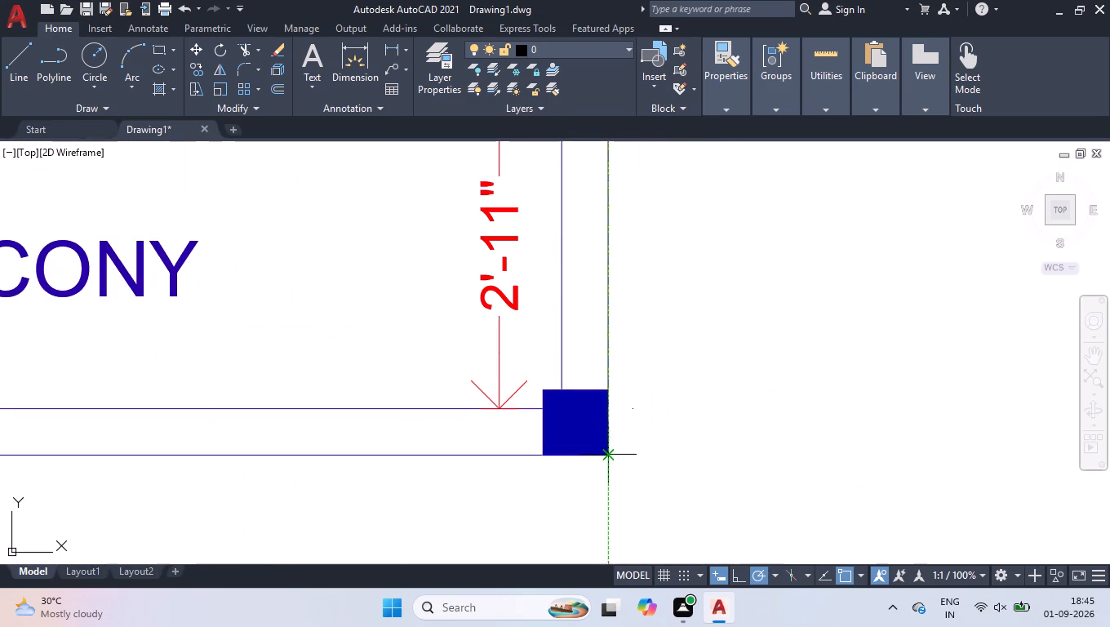
{"action": "left_click", "coordinate": [613, 460]}
{"action": "scroll", "coordinate": [678, 452], "scroll_direction": "down", "scroll_amount": 4}
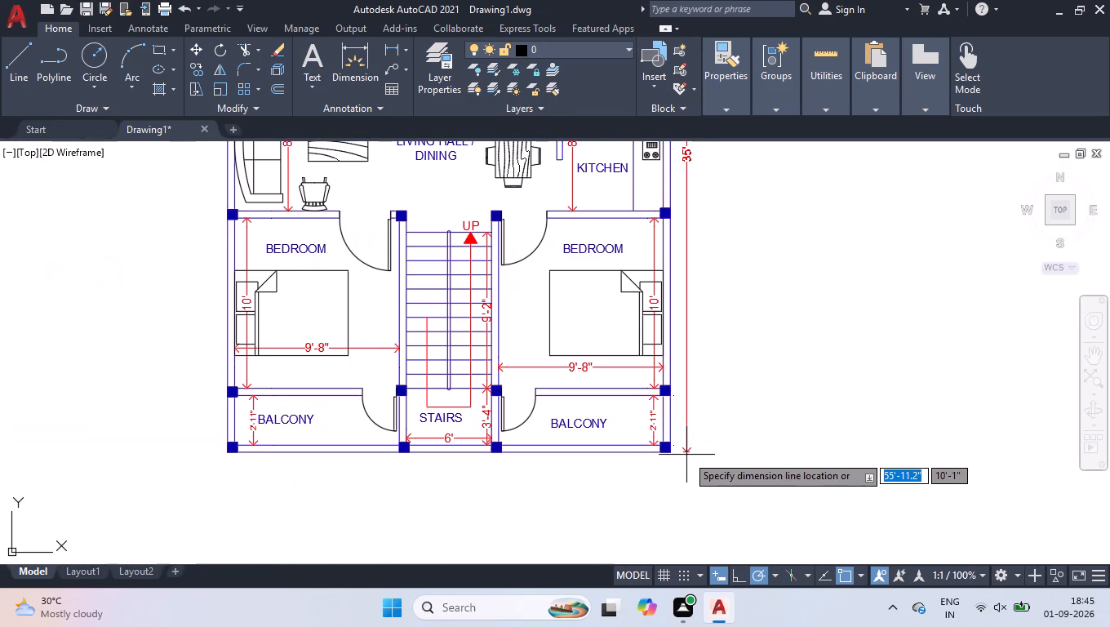
{"action": "left_click", "coordinate": [687, 496]}
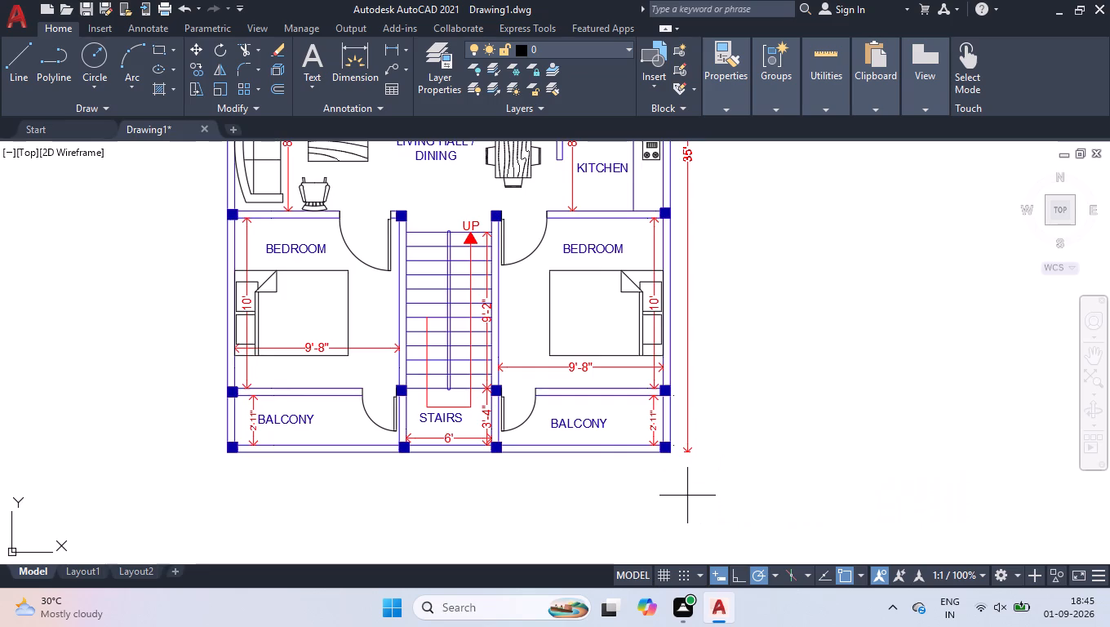
Add a matching overall length dimension, corner to corner, just outside the left-hand outer wall.
{"action": "scroll", "coordinate": [692, 482], "scroll_direction": "down", "scroll_amount": 3}
{"action": "scroll", "coordinate": [655, 448], "scroll_direction": "up", "scroll_amount": 2}
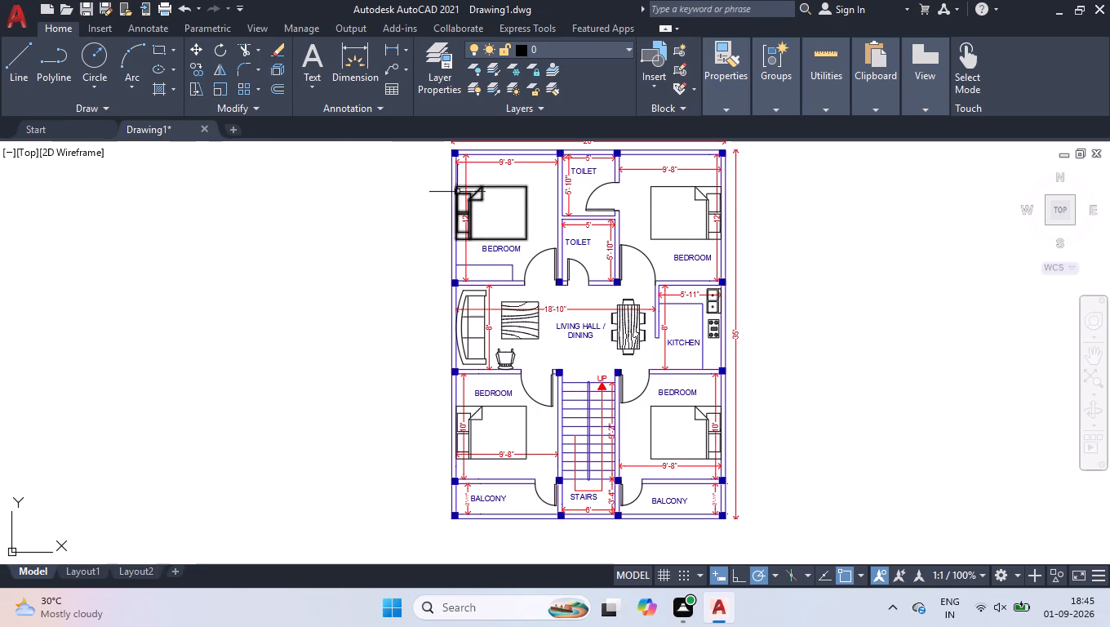
{"action": "key", "text": "space"}
{"action": "left_click", "coordinate": [446, 145]}
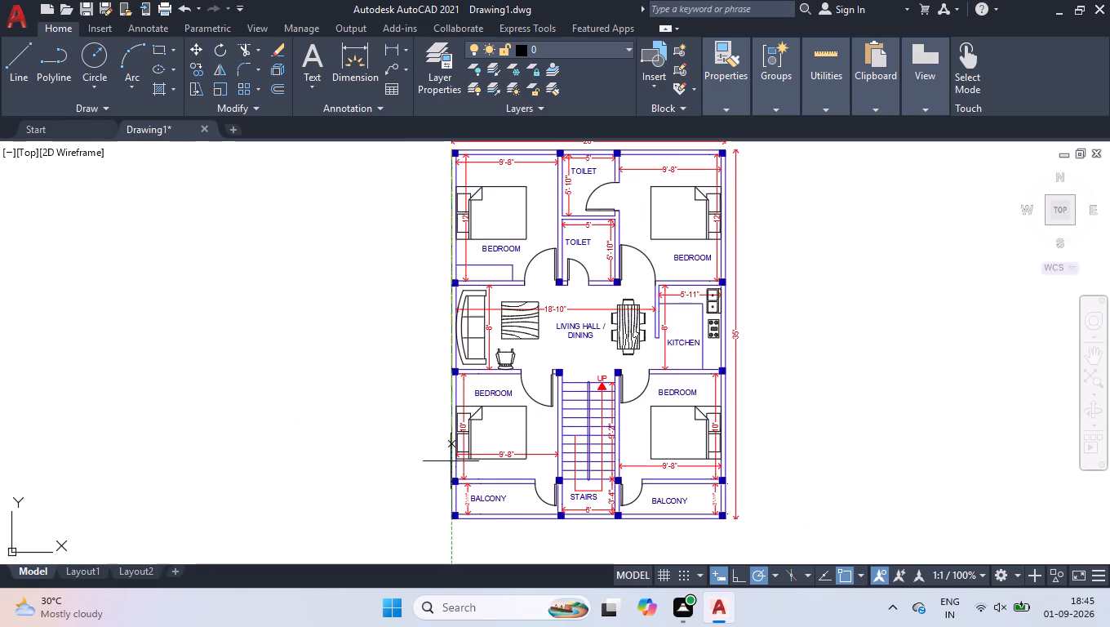
{"action": "left_click", "coordinate": [448, 516]}
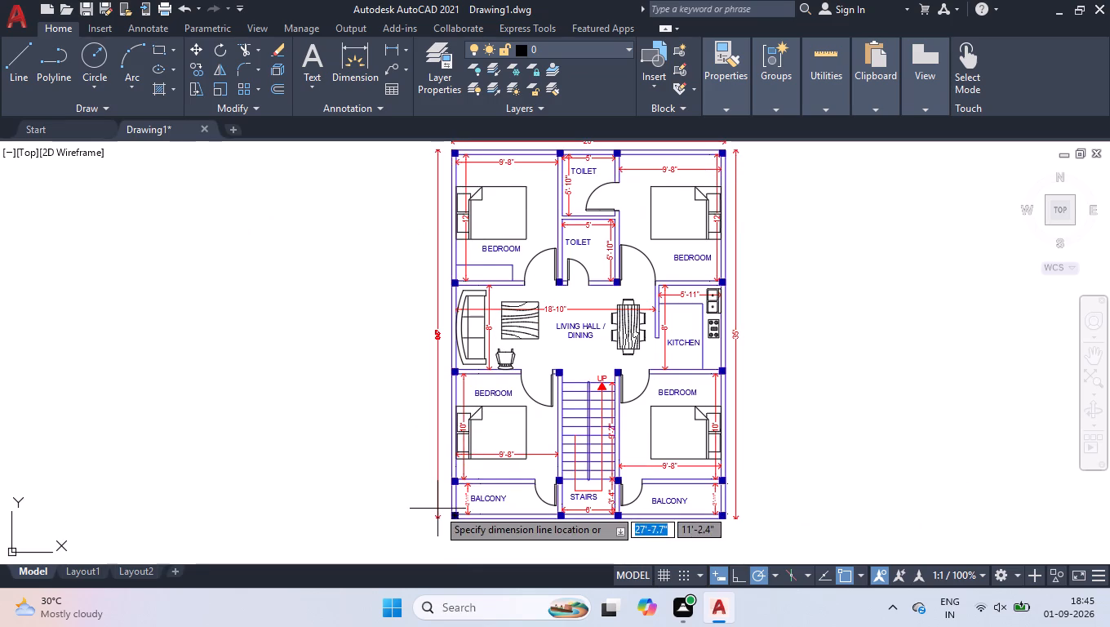
{"action": "left_click", "coordinate": [437, 508]}
Switch from model space to the Layout1 paper sheet showing the floor plan.
{"action": "scroll", "coordinate": [428, 332], "scroll_direction": "up", "scroll_amount": 2}
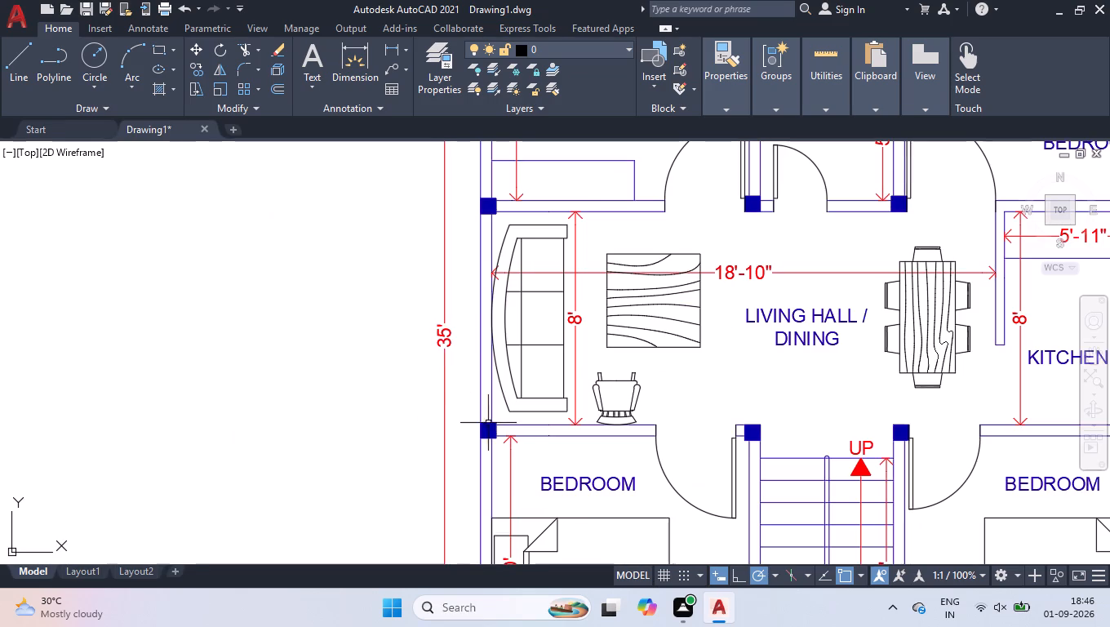
{"action": "scroll", "coordinate": [536, 341], "scroll_direction": "down", "scroll_amount": 3}
{"action": "scroll", "coordinate": [602, 398], "scroll_direction": "up", "scroll_amount": 1}
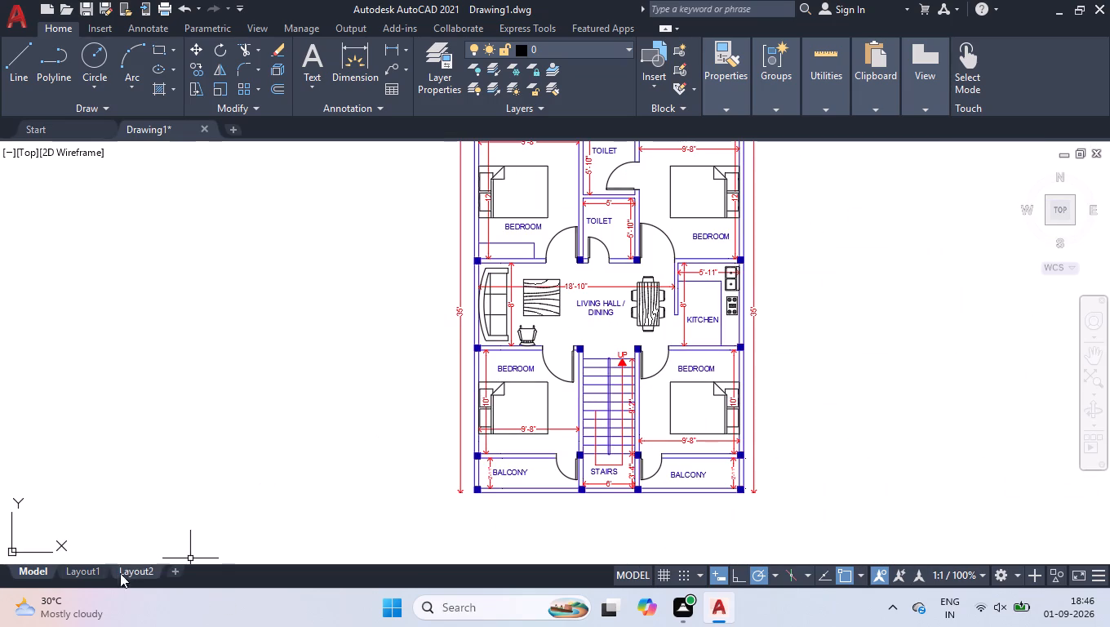
{"action": "left_click", "coordinate": [86, 573]}
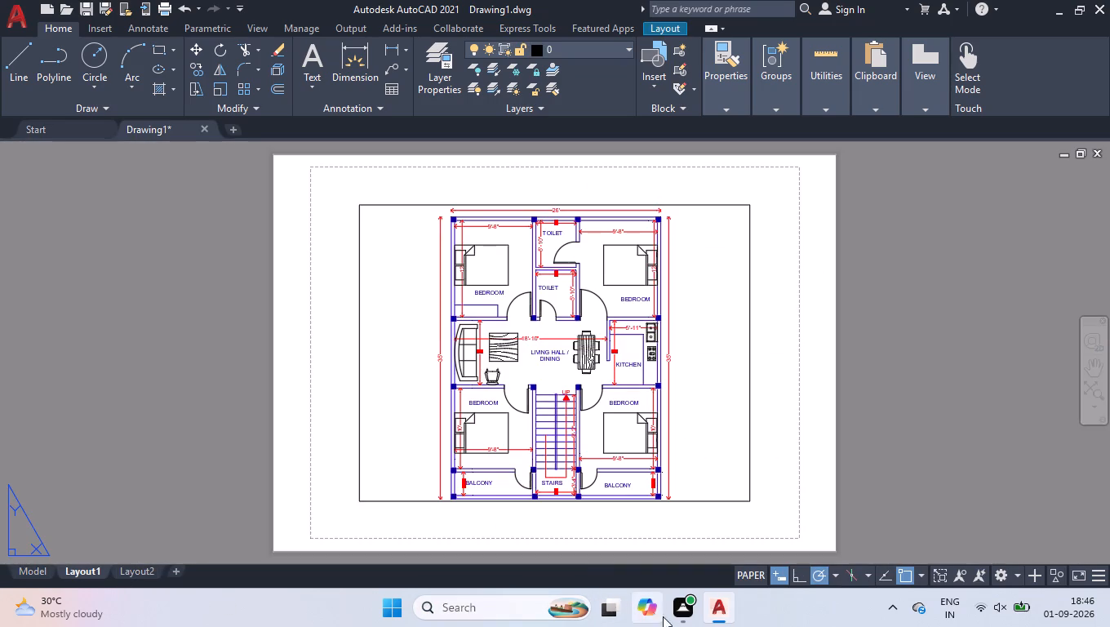
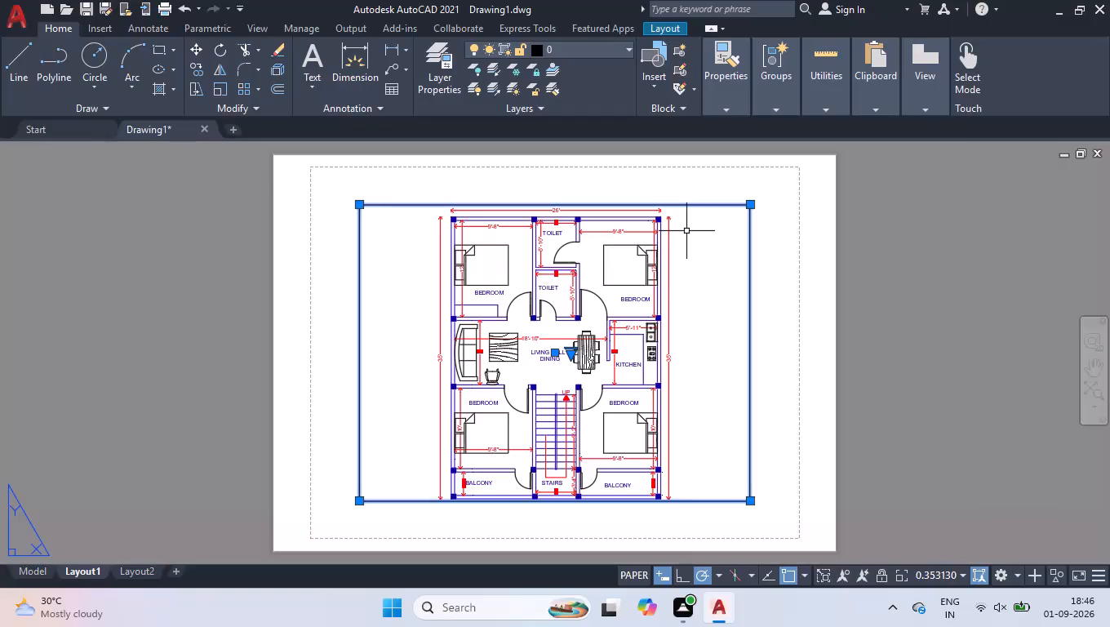
Delete the existing viewport from the Layout1 sheet.
{"action": "key", "text": "Delete"}
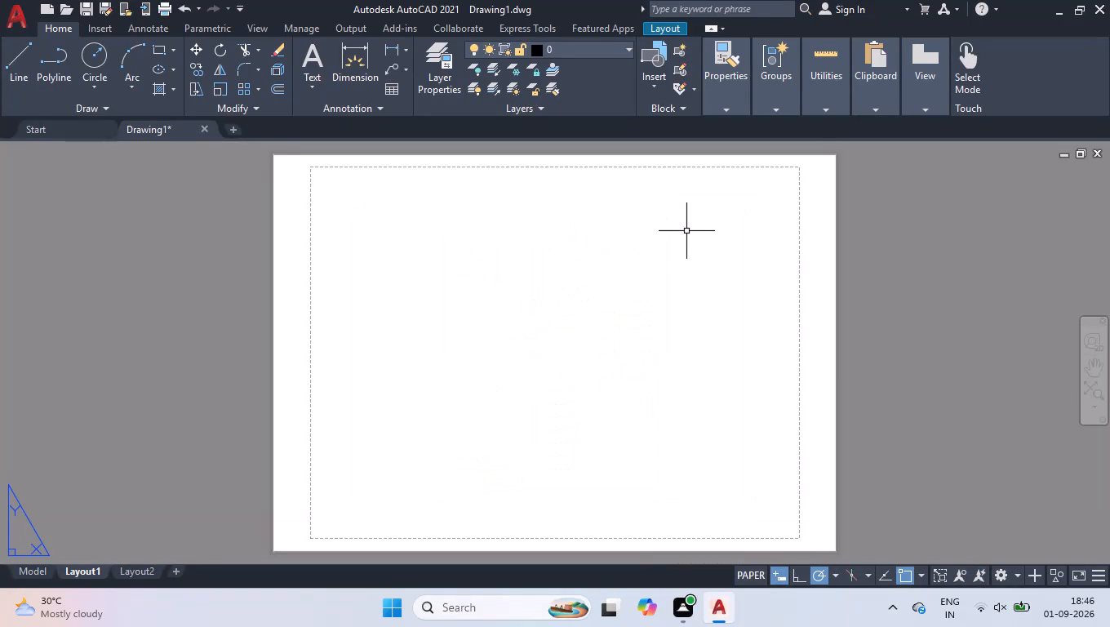
Set up the Layout1 page with the DWG To PDF.pc3 plotter, ISO full bleed A3 (420 x 297 mm) paper and Maximum quality.
{"action": "key", "text": "m"}
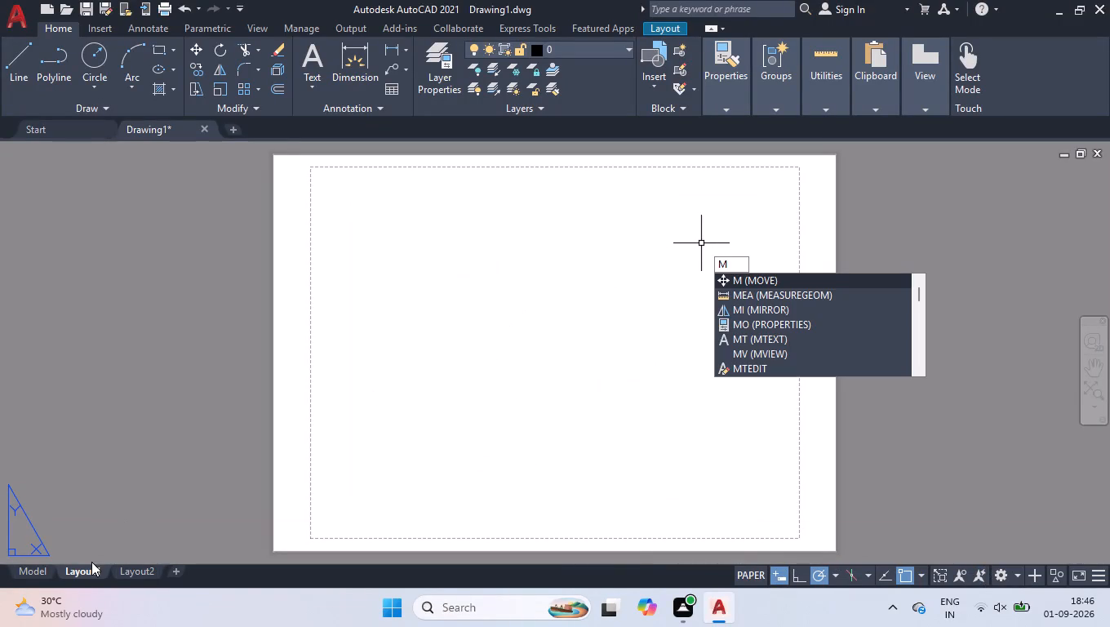
{"action": "right_click", "coordinate": [82, 575]}
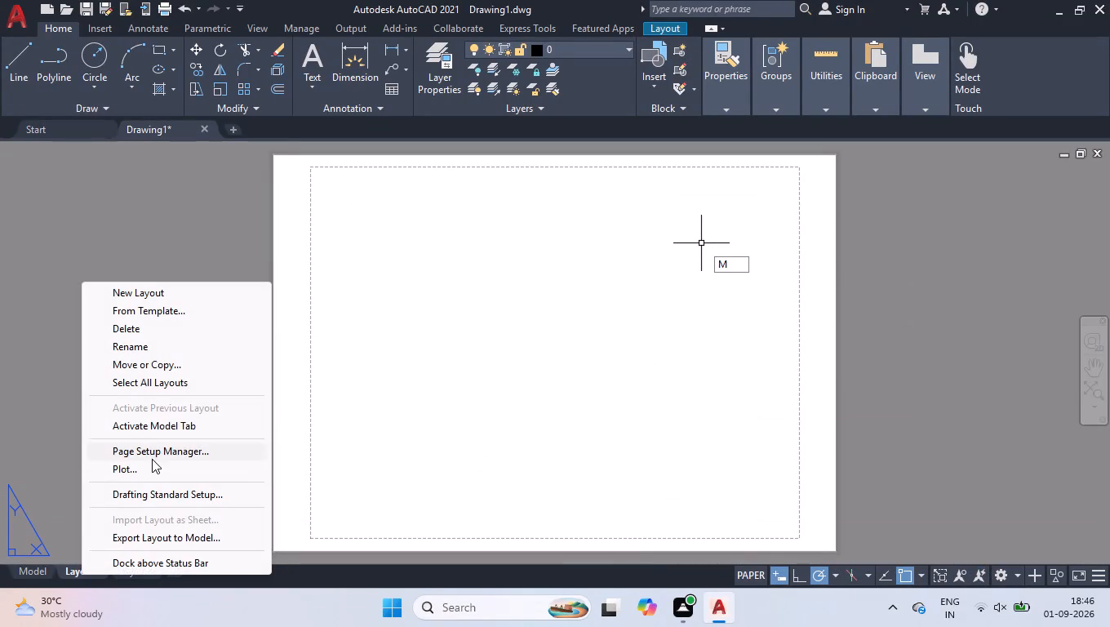
{"action": "left_click", "coordinate": [154, 454]}
{"action": "left_click", "coordinate": [682, 273]}
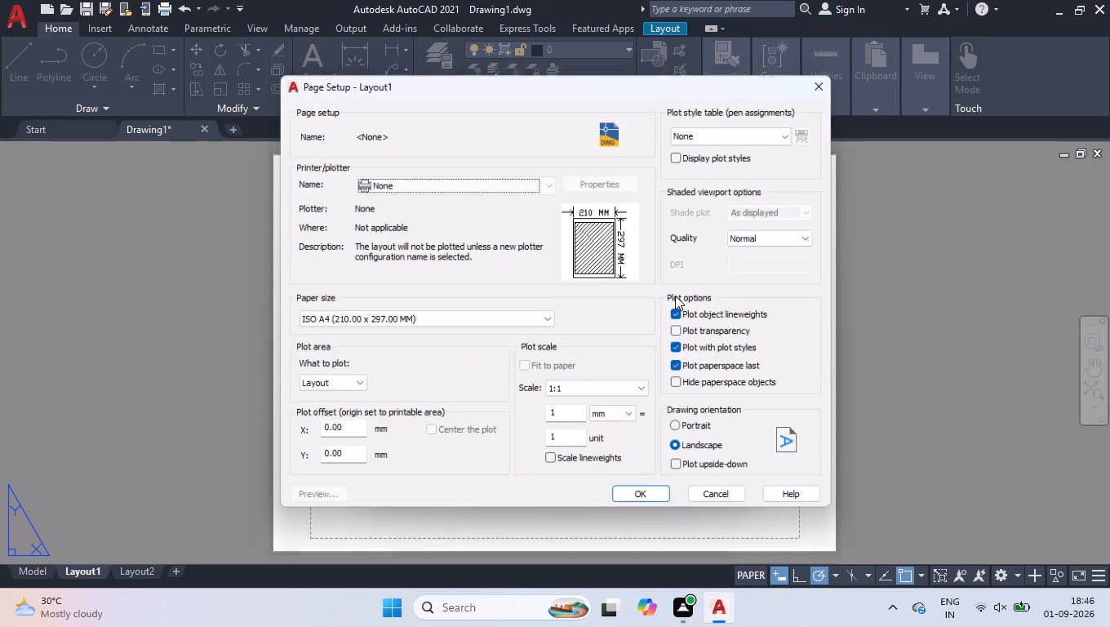
{"action": "left_click", "coordinate": [406, 182]}
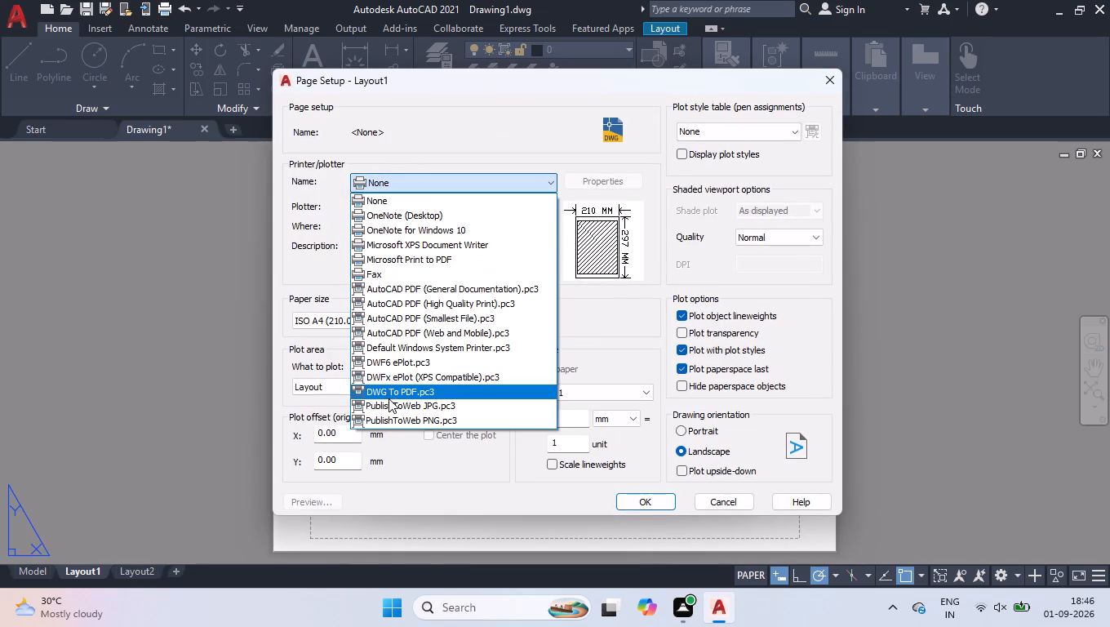
{"action": "left_click", "coordinate": [393, 392]}
{"action": "left_click", "coordinate": [387, 315]}
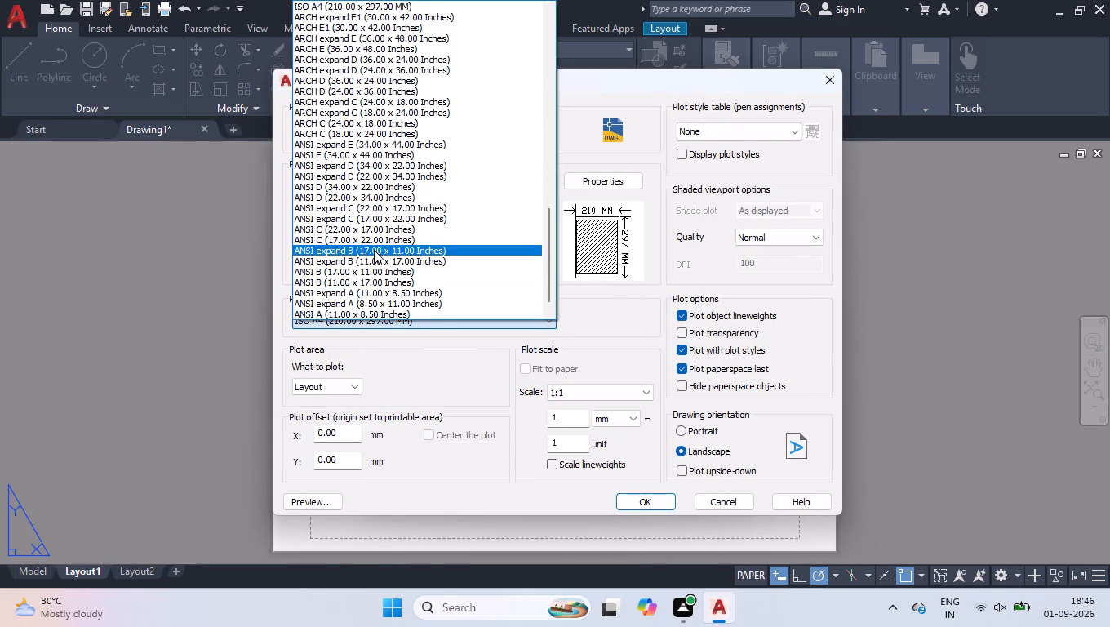
{"action": "scroll", "coordinate": [372, 239], "scroll_direction": "up", "scroll_amount": 14}
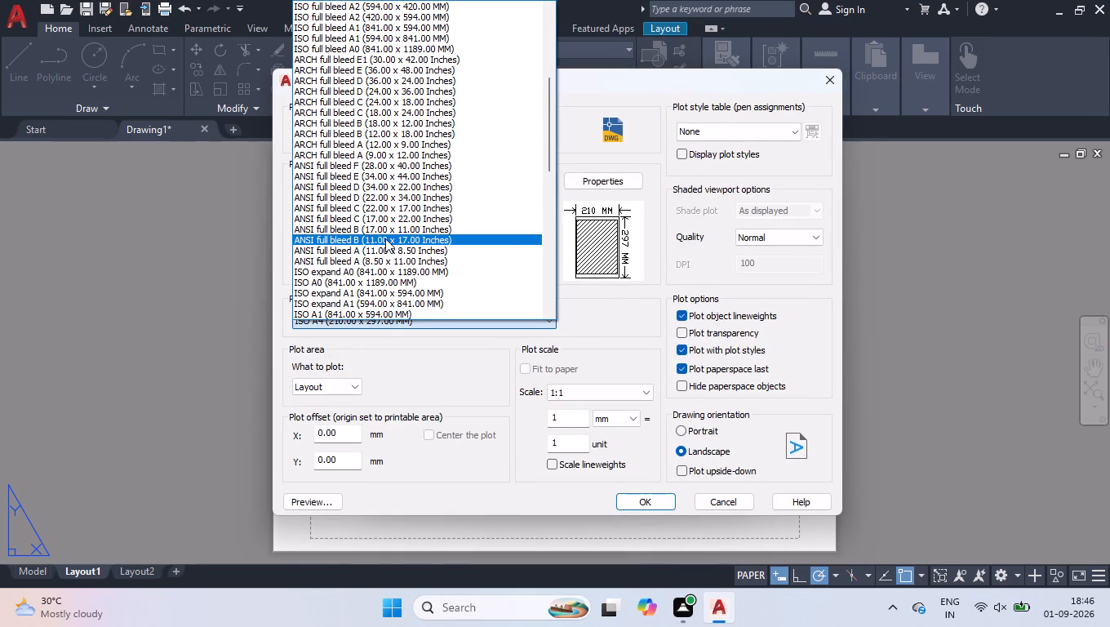
{"action": "scroll", "coordinate": [385, 238], "scroll_direction": "up", "scroll_amount": 3}
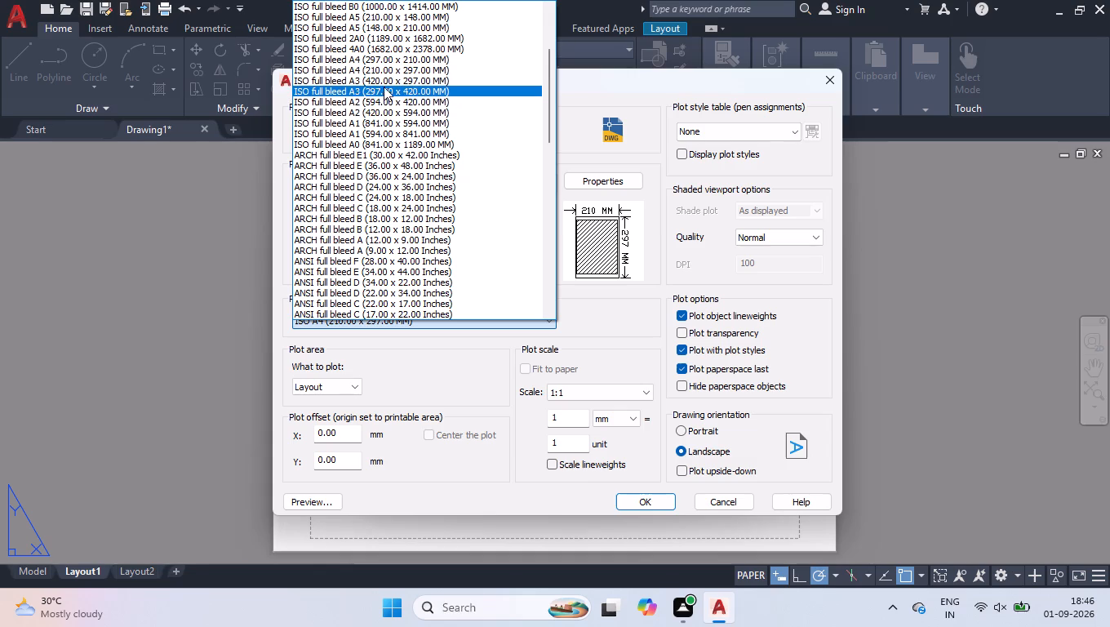
{"action": "left_click", "coordinate": [386, 82]}
{"action": "left_click", "coordinate": [750, 232]}
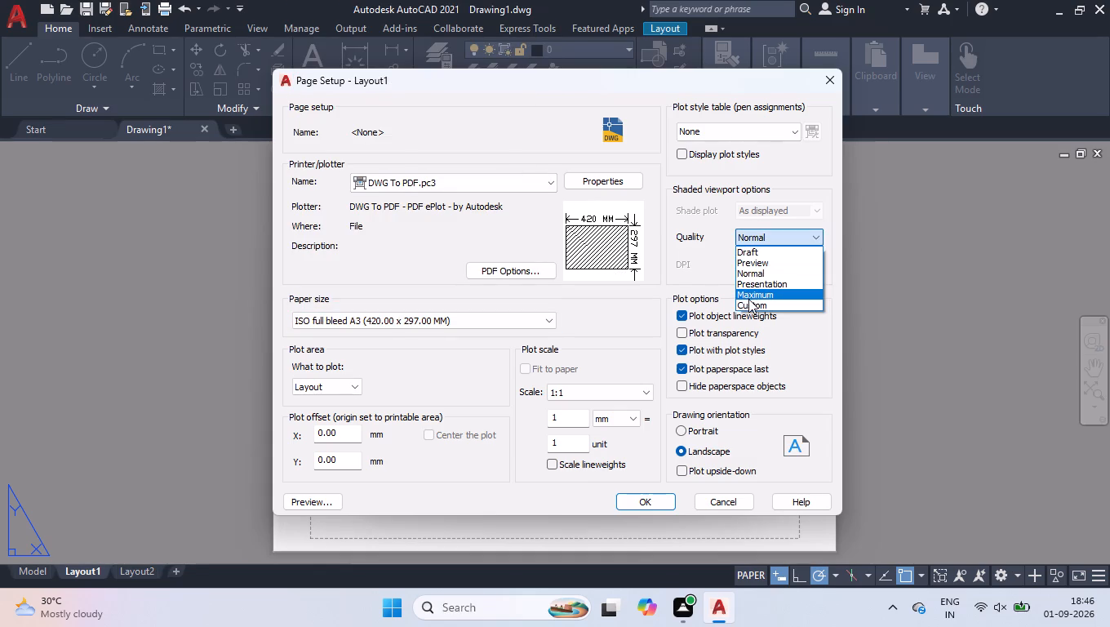
{"action": "left_click", "coordinate": [750, 291]}
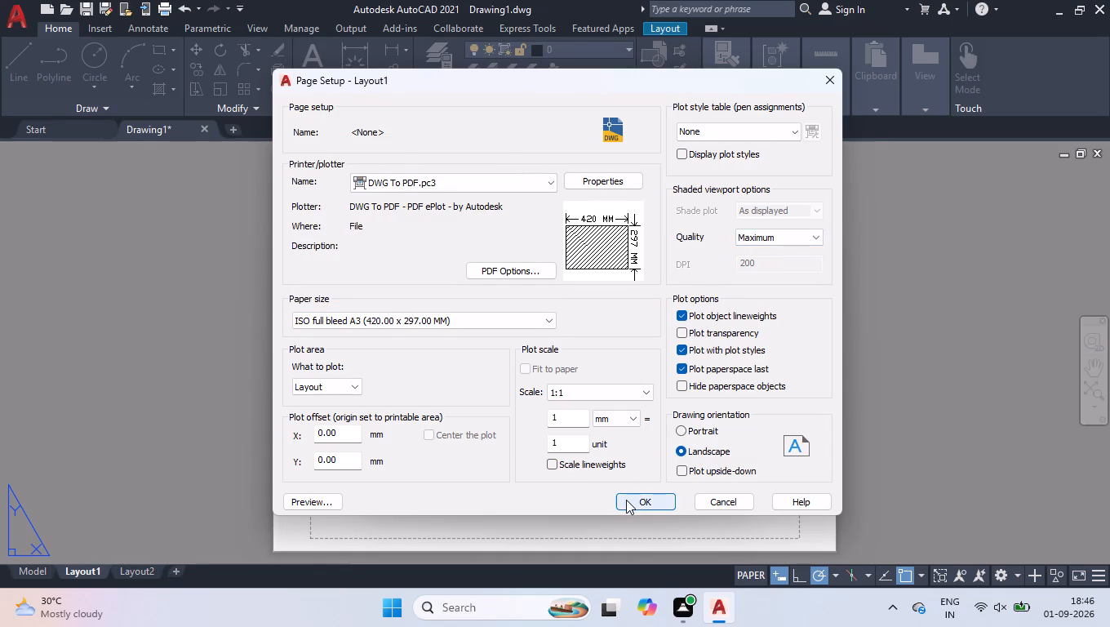
{"action": "left_click", "coordinate": [626, 500]}
{"action": "left_click", "coordinate": [605, 465]}
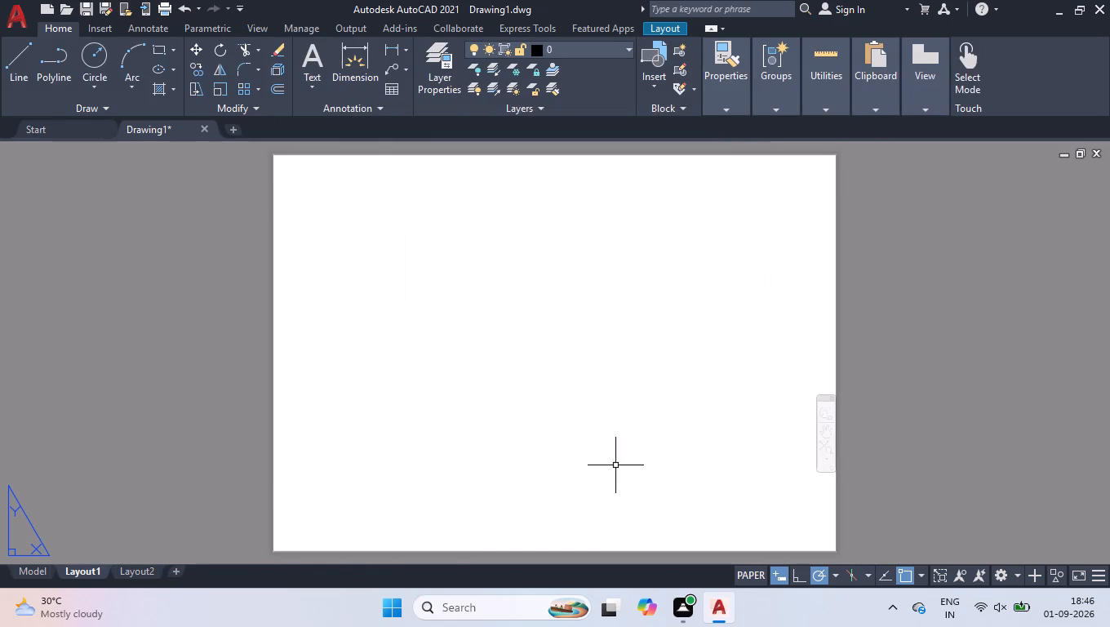
Create a viewport filling the A3 sheet, from corner 0,0 to corner 420,297.
{"action": "type", "text": "MV"}
{"action": "key", "text": "Return"}
{"action": "type", "text": "0,0"}
{"action": "key", "text": "Return"}
{"action": "type", "text": "42"}
{"action": "type", "text": "0,"}
{"action": "type", "text": "297"}
{"action": "key", "text": "Return"}
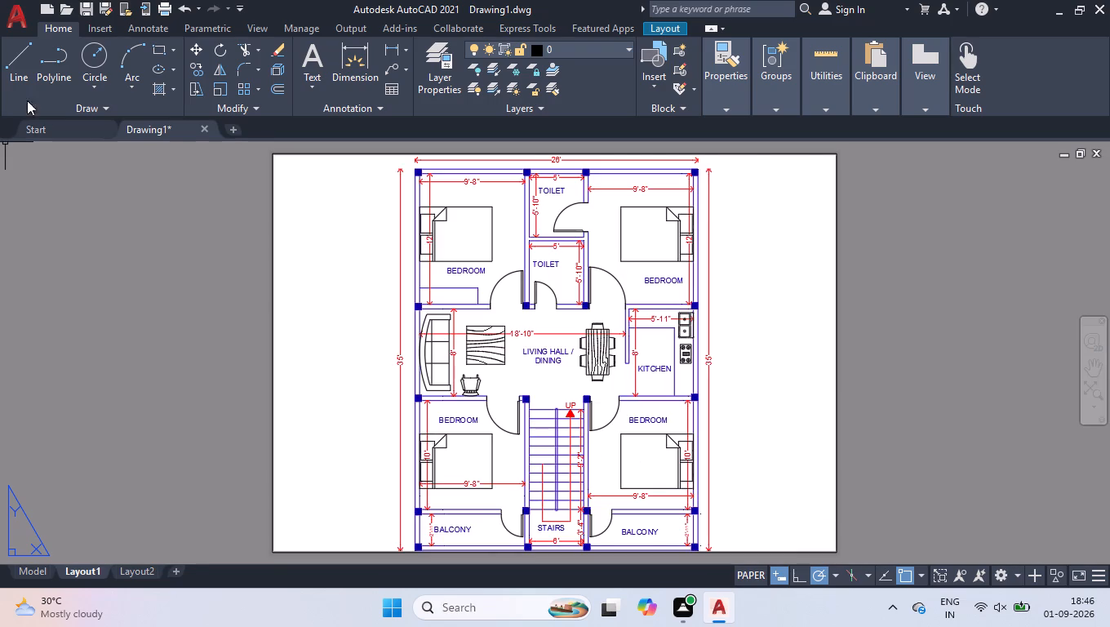
Export the Layout1 sheet as a PDF named FIRST FLOOR PLAN.
{"action": "left_click", "coordinate": [10, 11]}
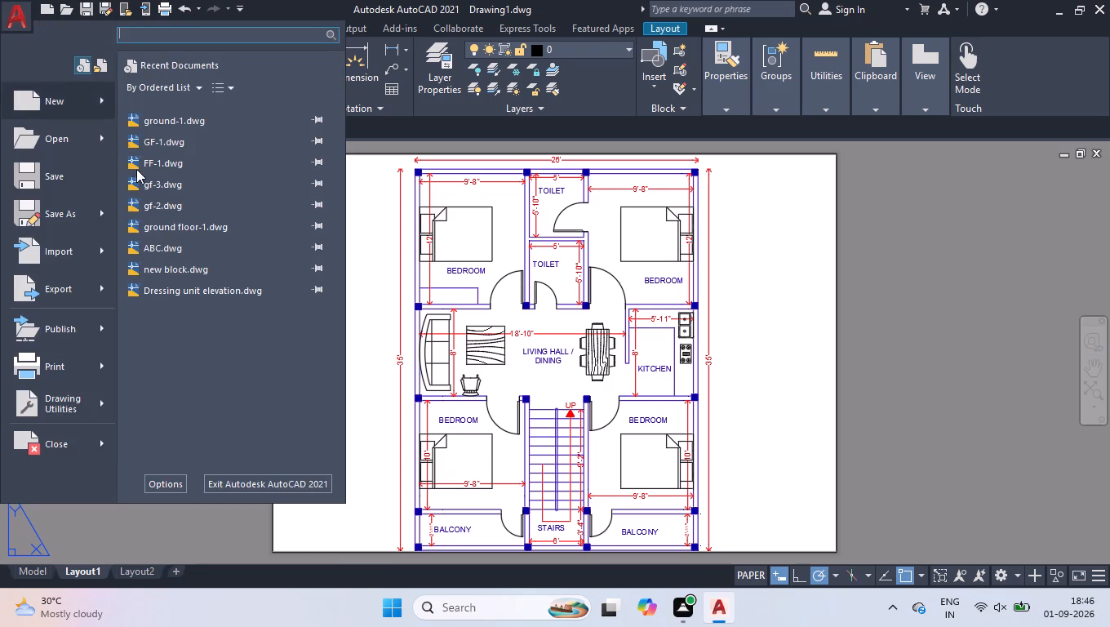
{"action": "left_click", "coordinate": [78, 283]}
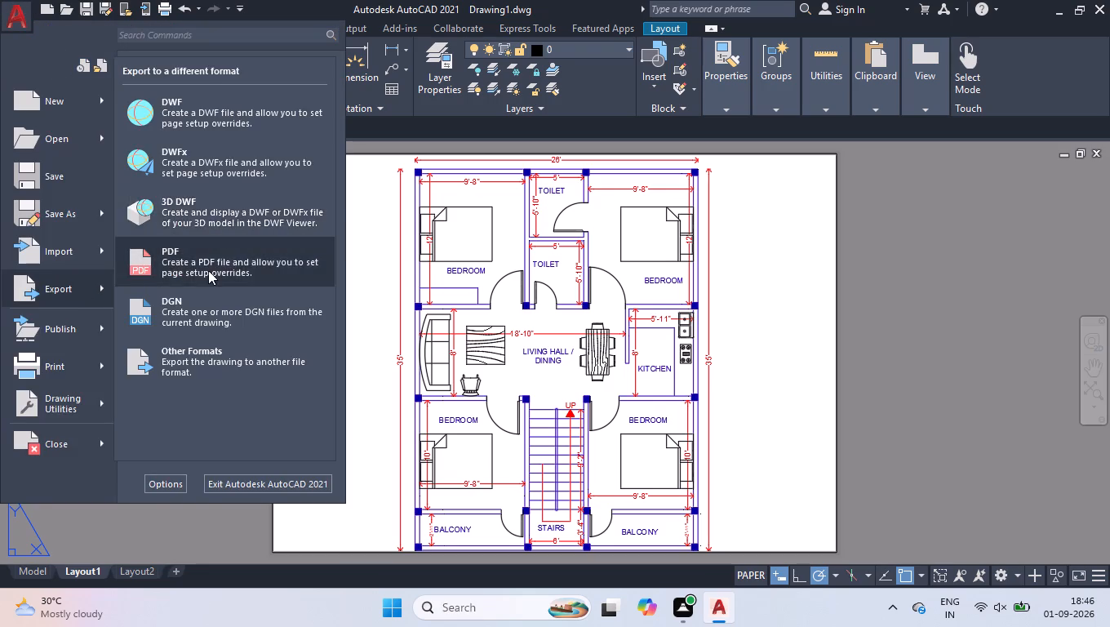
{"action": "left_click", "coordinate": [208, 270]}
{"action": "type", "text": "FIRST FLOOR PLAN"}
{"action": "key", "text": "Return"}
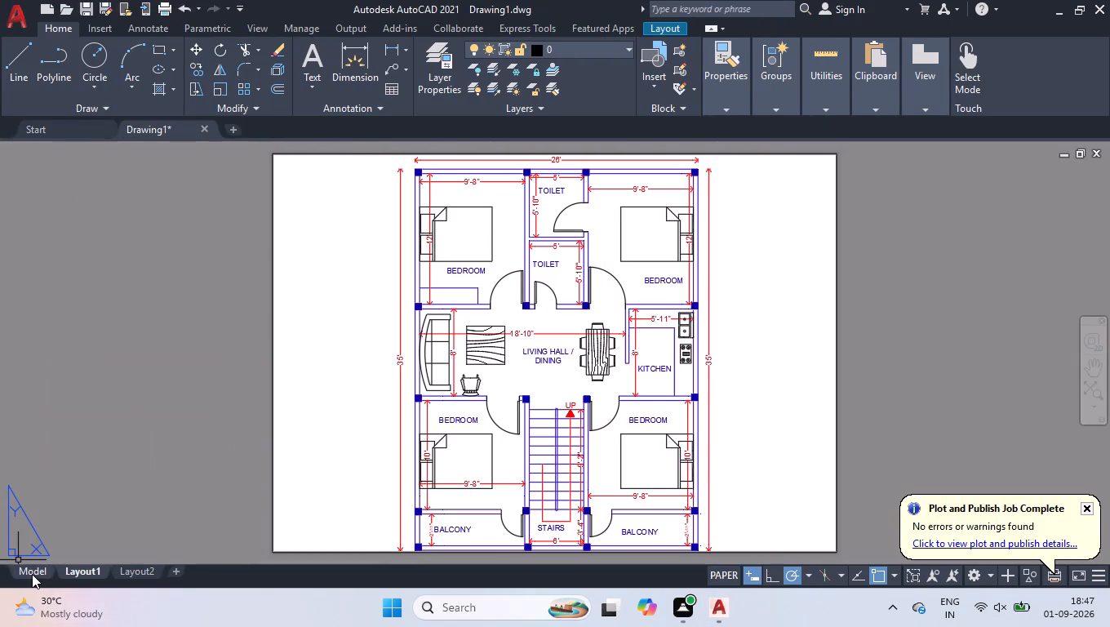
Return to model space and query the drawing's log file name with LOGFILENAME.
{"action": "left_click", "coordinate": [32, 571]}
{"action": "type", "text": "LO"}
{"action": "type", "text": "FILE"}
{"action": "key", "text": "Return"}
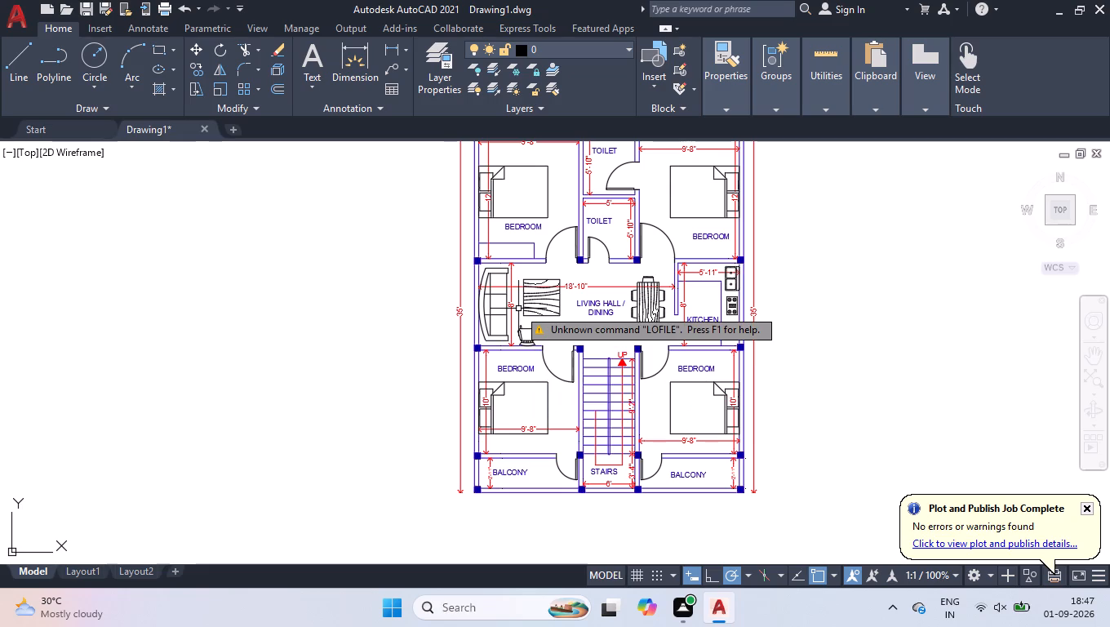
{"action": "type", "text": "LOGFILE"}
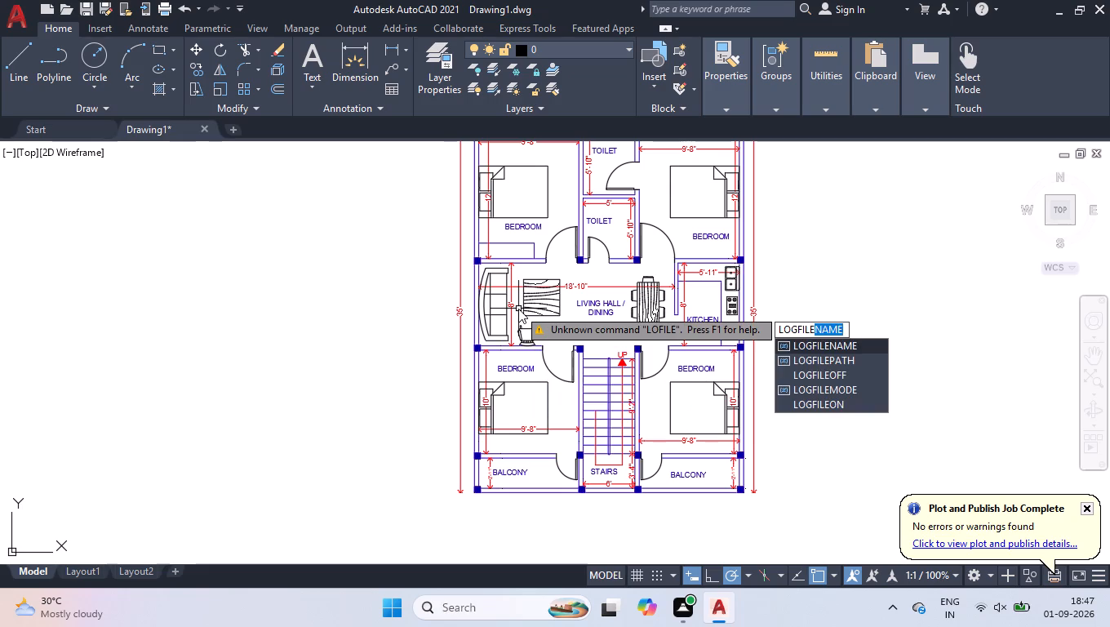
{"action": "key", "text": "Return"}
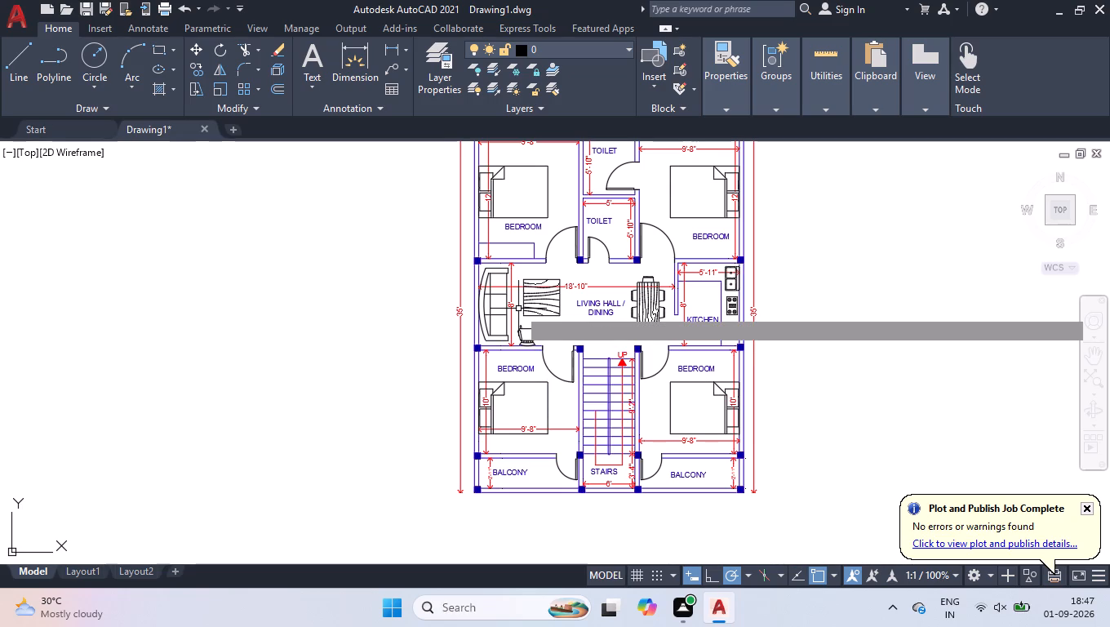
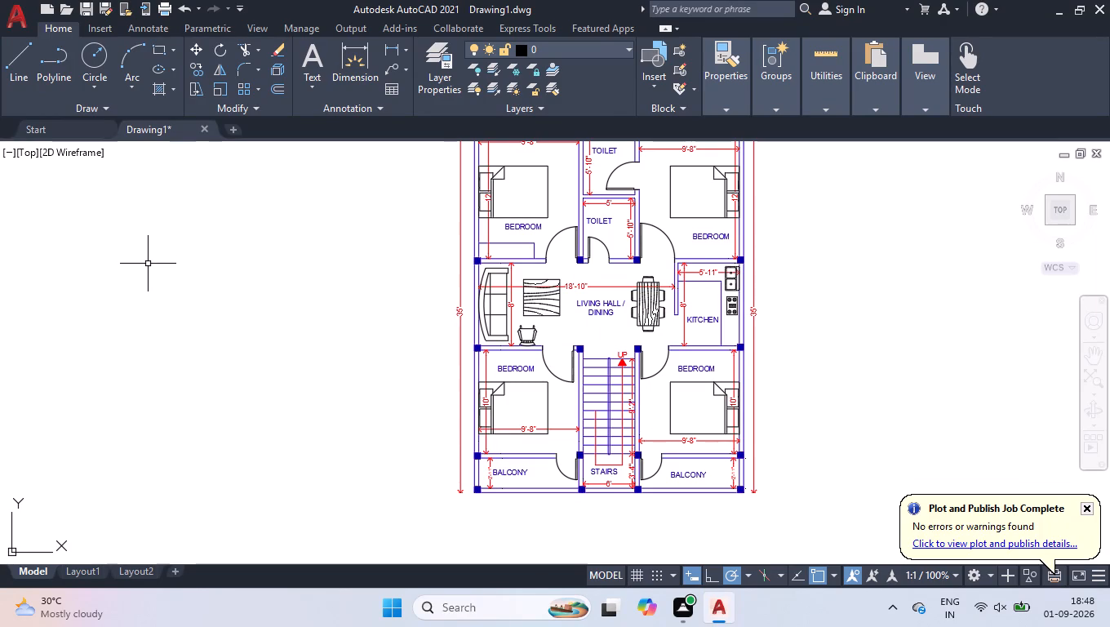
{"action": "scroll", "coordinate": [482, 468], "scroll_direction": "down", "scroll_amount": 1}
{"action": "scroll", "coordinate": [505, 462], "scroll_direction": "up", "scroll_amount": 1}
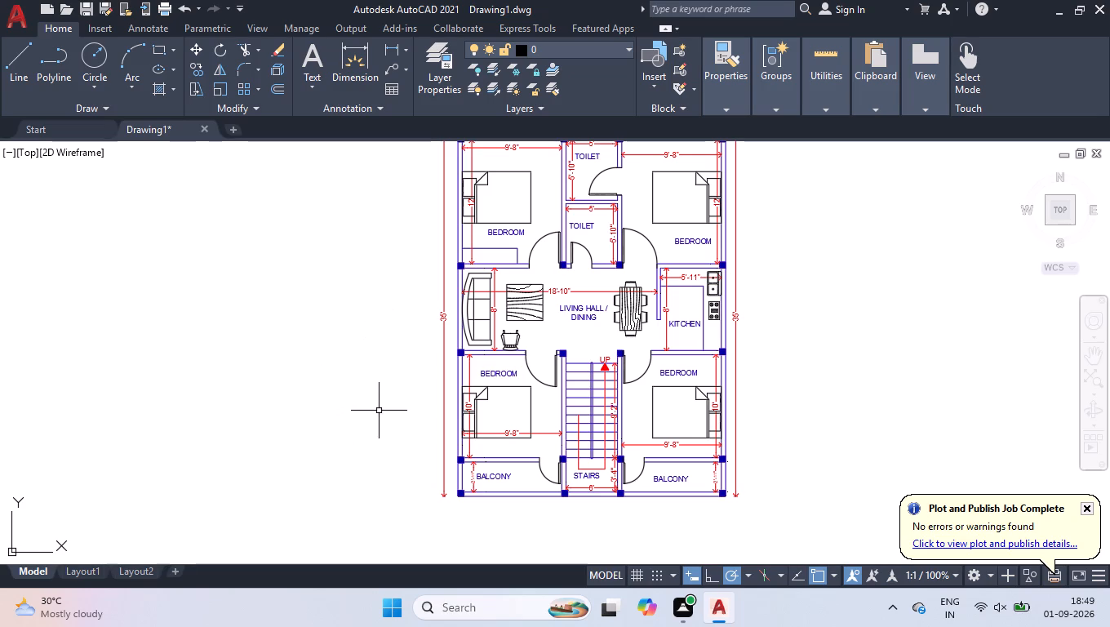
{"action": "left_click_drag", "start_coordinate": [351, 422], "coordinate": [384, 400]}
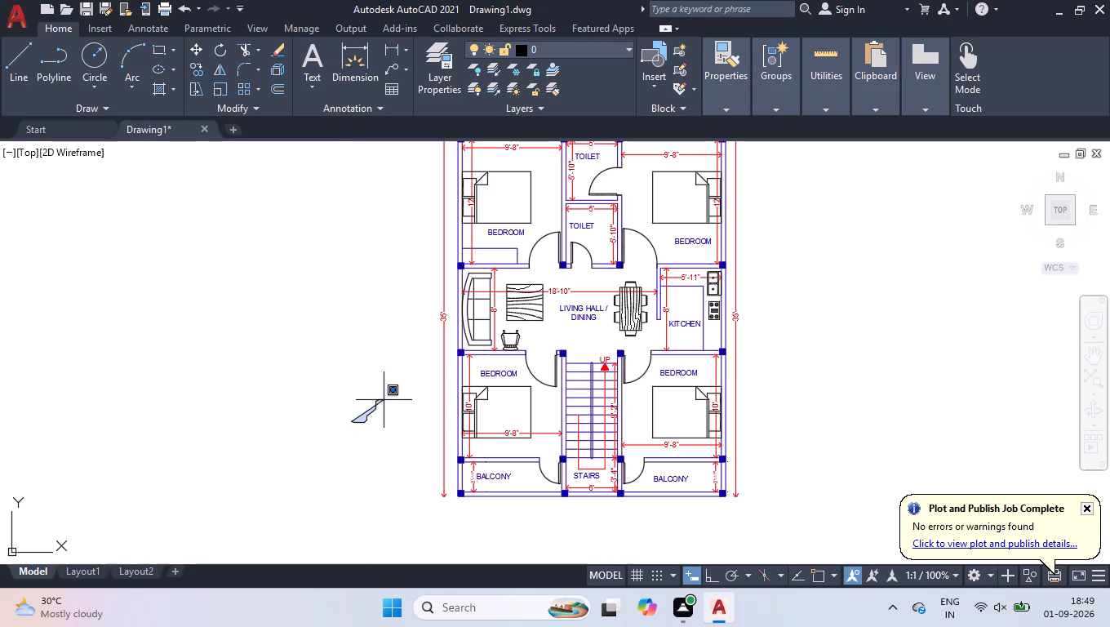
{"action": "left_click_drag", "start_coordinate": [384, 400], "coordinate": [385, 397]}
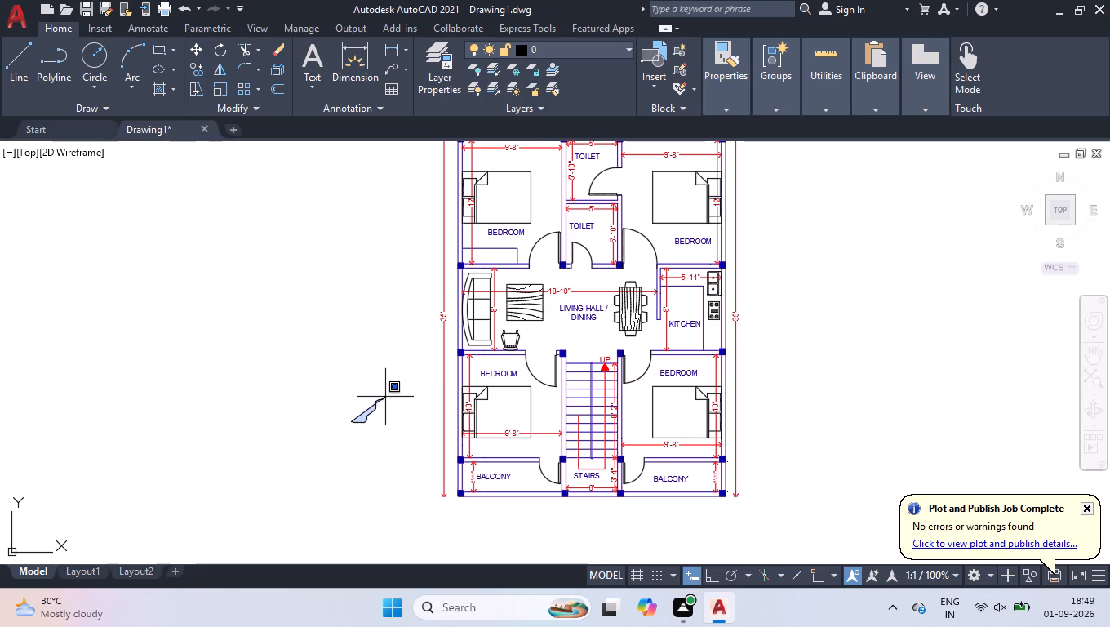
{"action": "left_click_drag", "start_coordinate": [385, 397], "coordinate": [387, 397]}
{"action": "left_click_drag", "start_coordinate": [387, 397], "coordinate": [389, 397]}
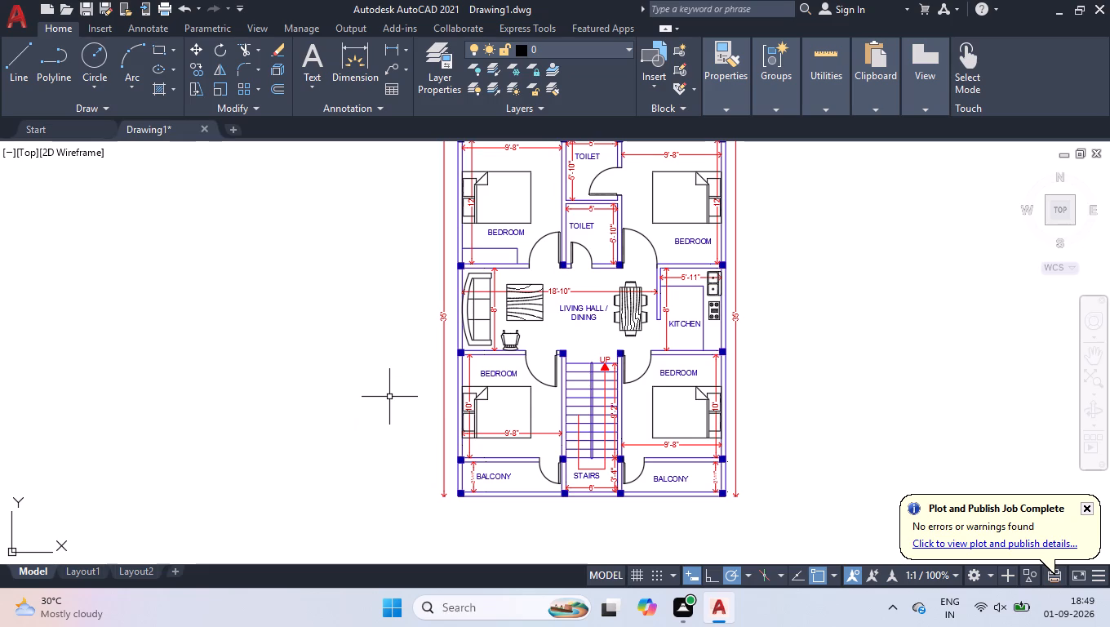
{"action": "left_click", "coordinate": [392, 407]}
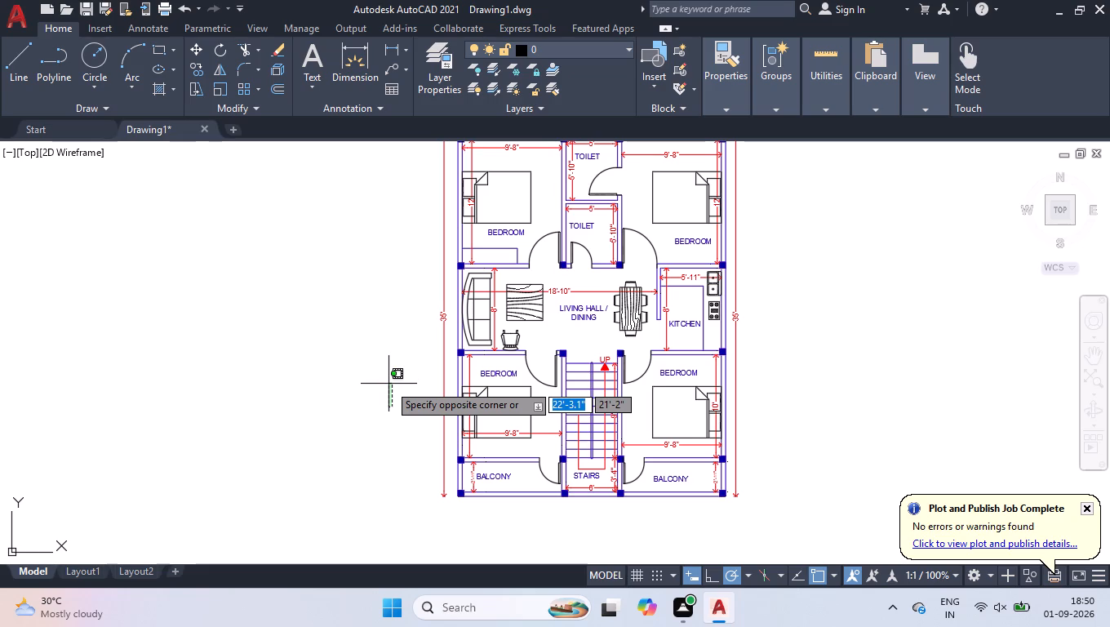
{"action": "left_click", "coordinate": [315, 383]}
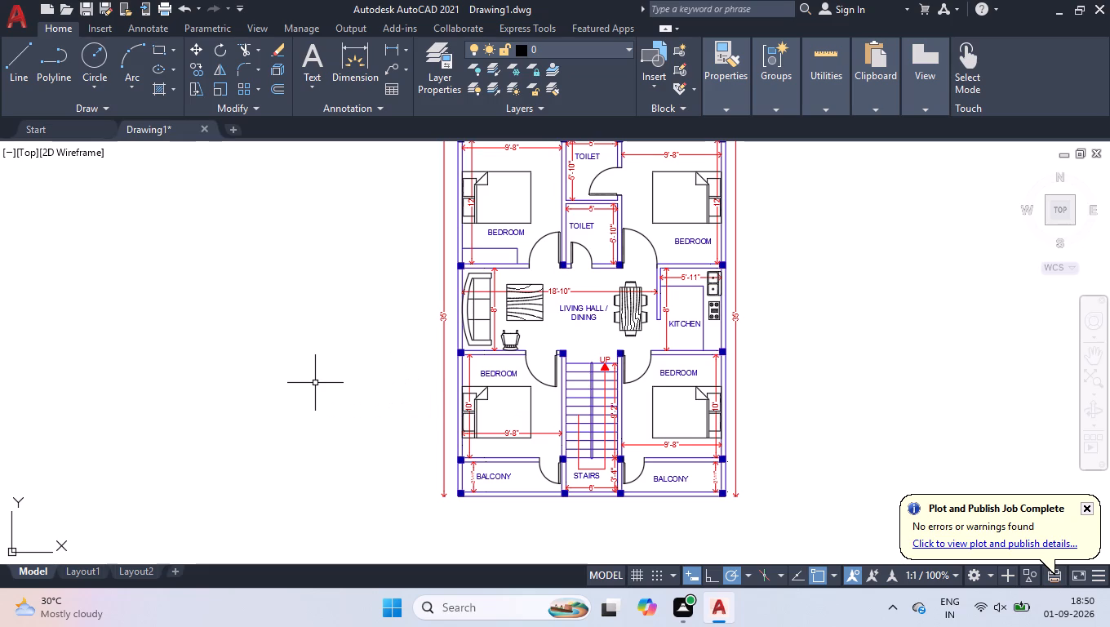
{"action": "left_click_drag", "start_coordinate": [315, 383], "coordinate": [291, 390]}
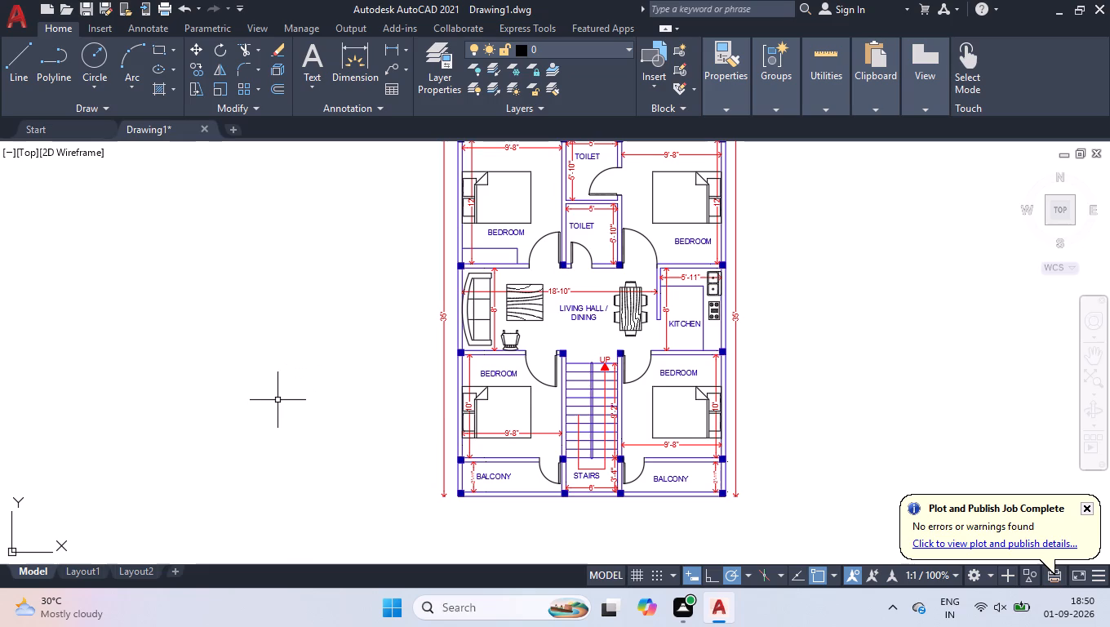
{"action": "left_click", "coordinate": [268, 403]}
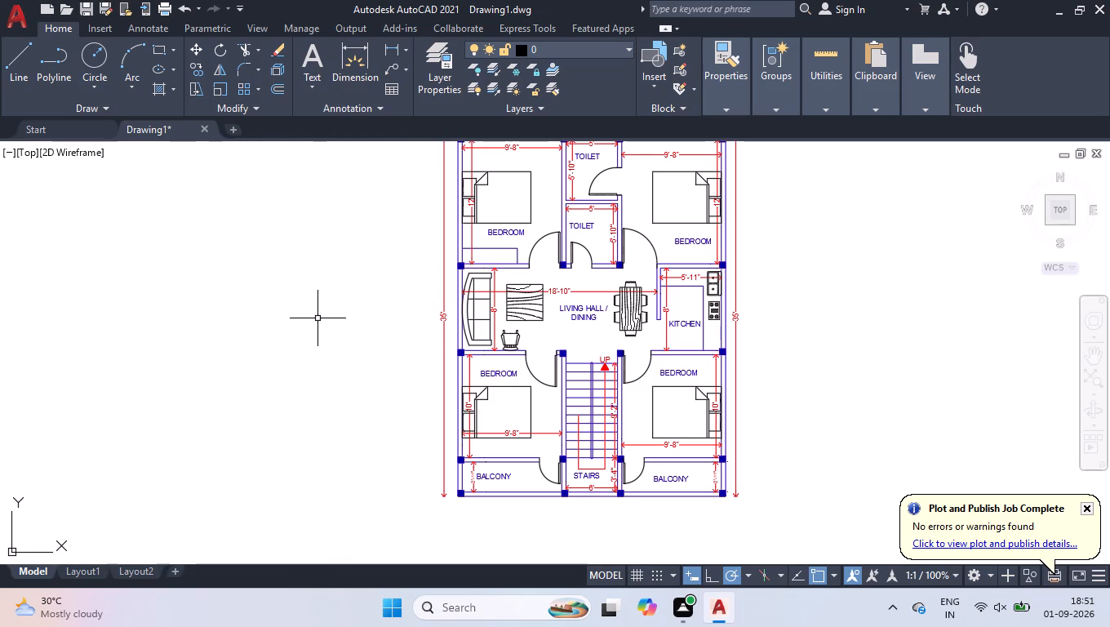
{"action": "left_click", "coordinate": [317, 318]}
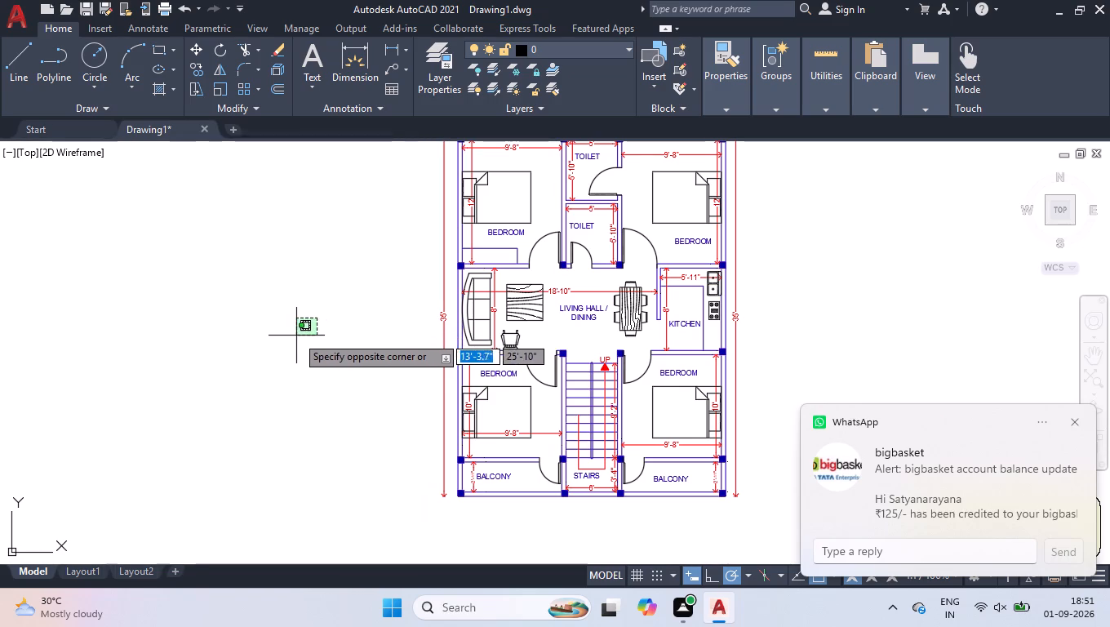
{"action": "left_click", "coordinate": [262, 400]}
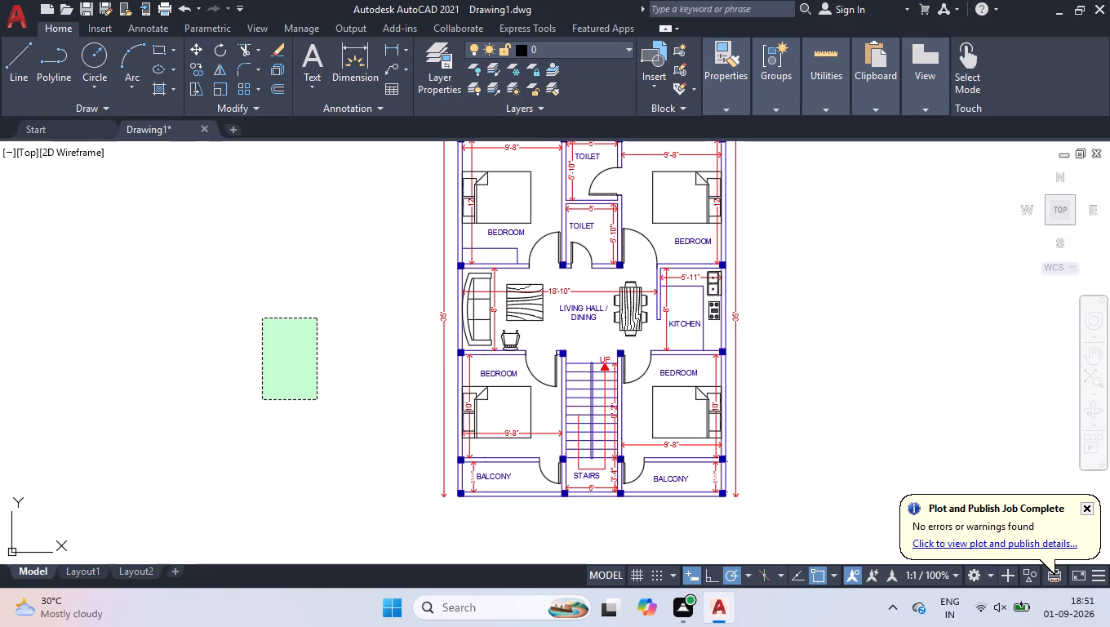
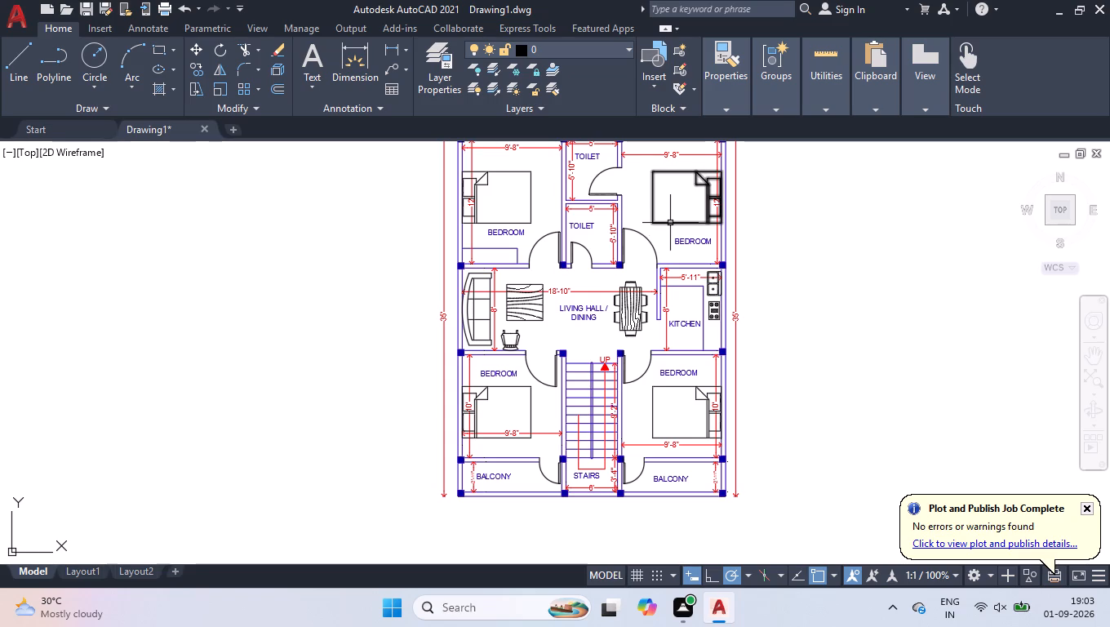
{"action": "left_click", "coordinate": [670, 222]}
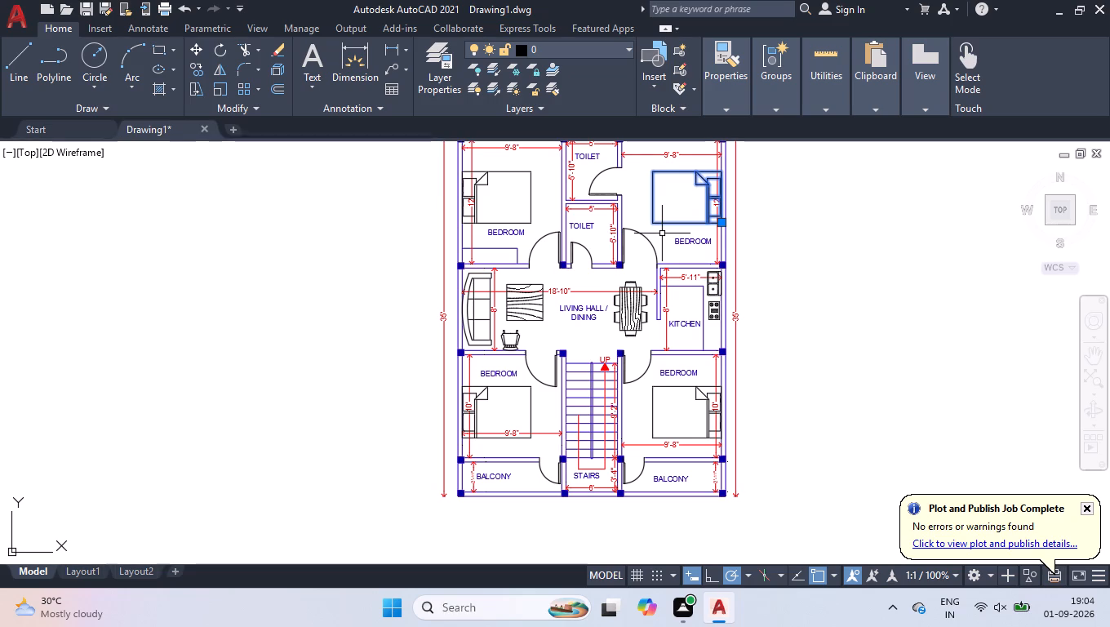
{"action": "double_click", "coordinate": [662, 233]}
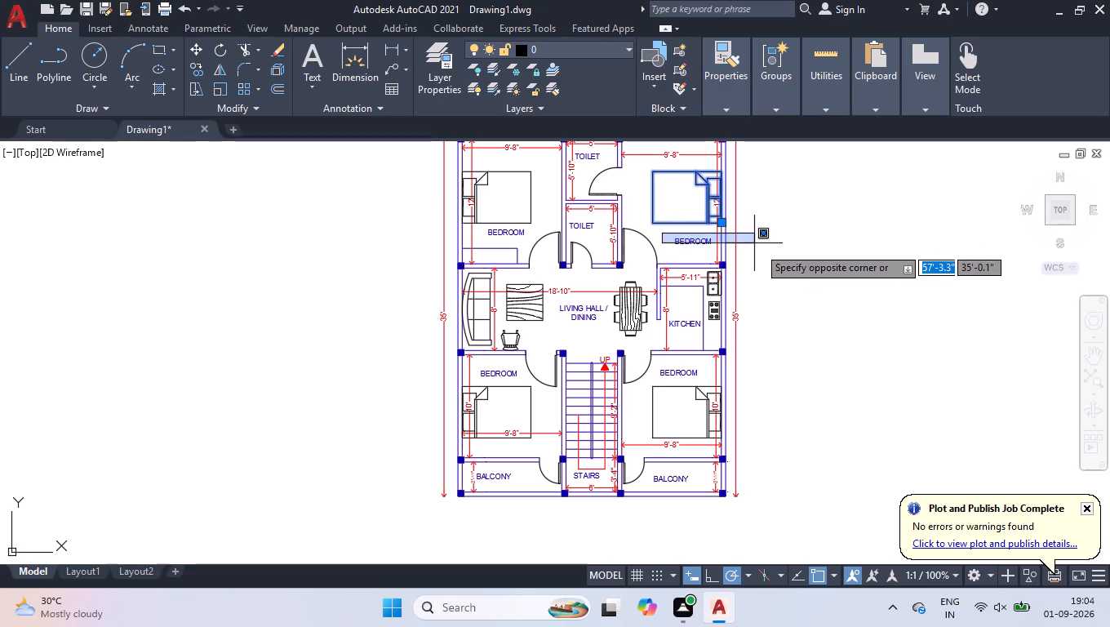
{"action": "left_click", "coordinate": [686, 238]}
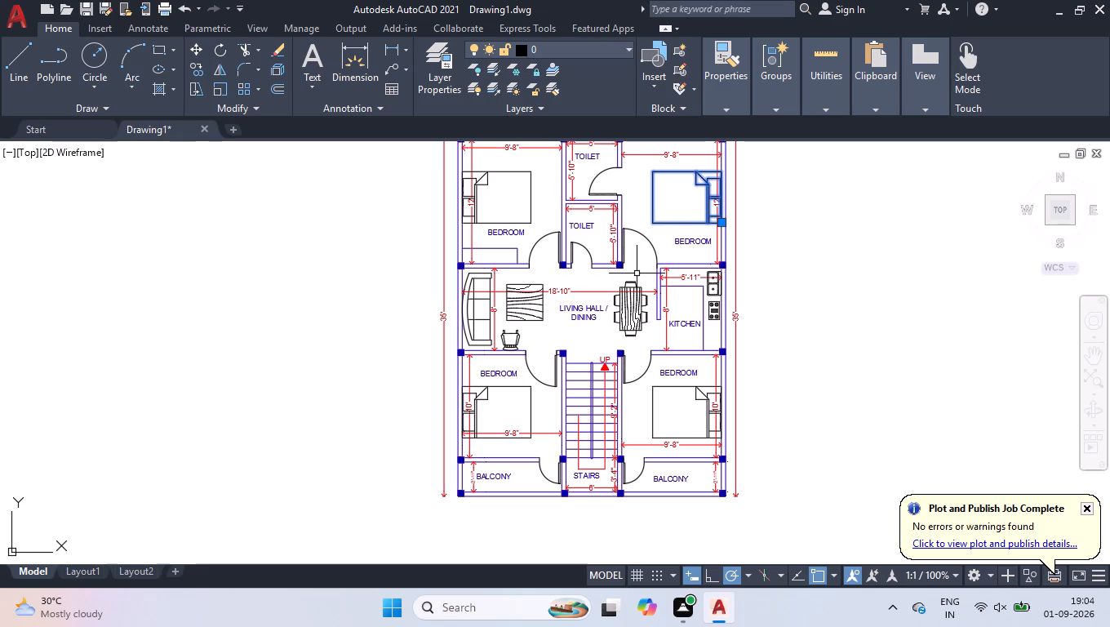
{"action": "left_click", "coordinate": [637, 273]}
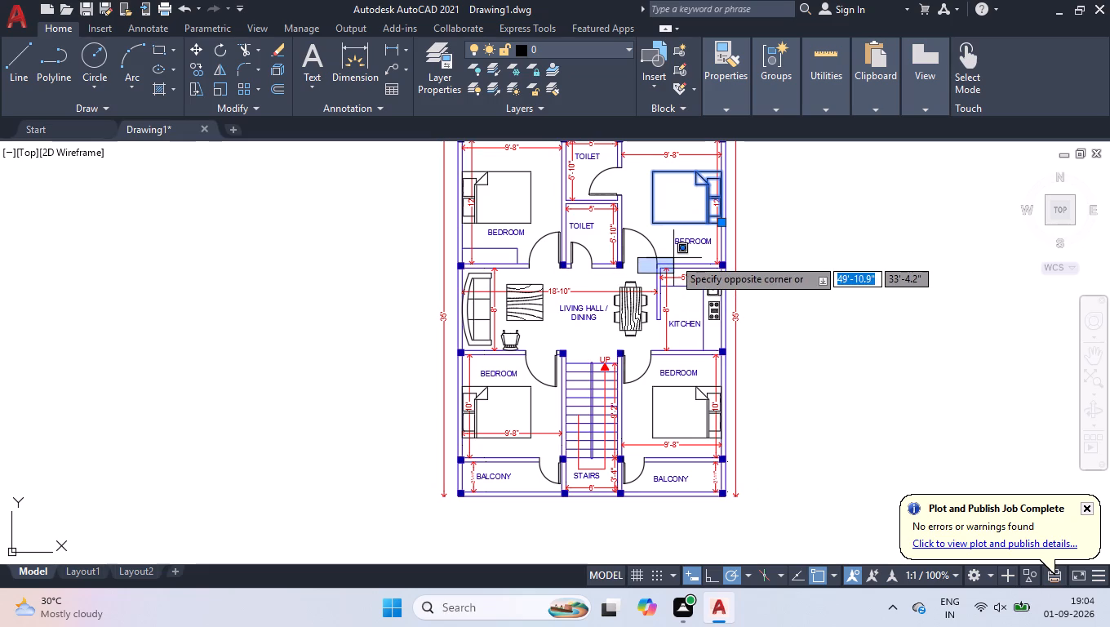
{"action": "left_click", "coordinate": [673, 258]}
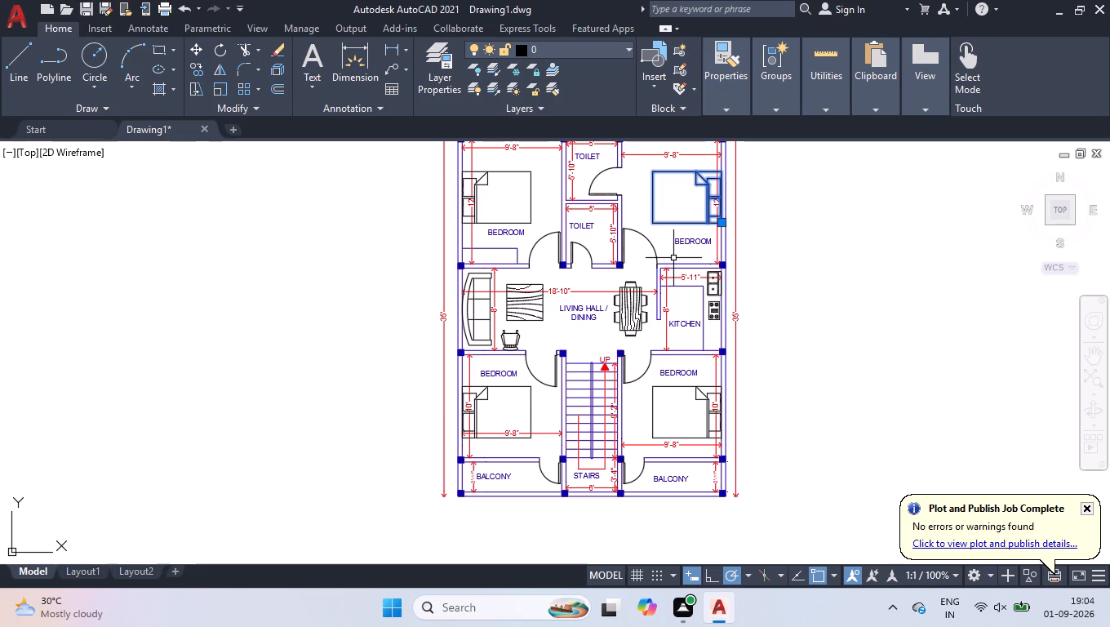
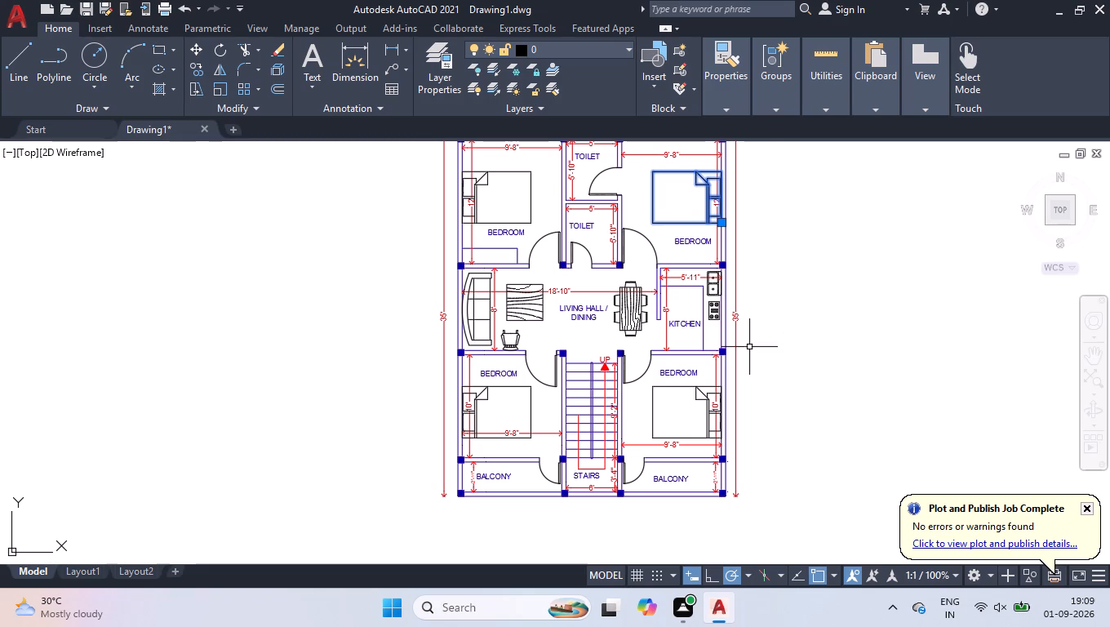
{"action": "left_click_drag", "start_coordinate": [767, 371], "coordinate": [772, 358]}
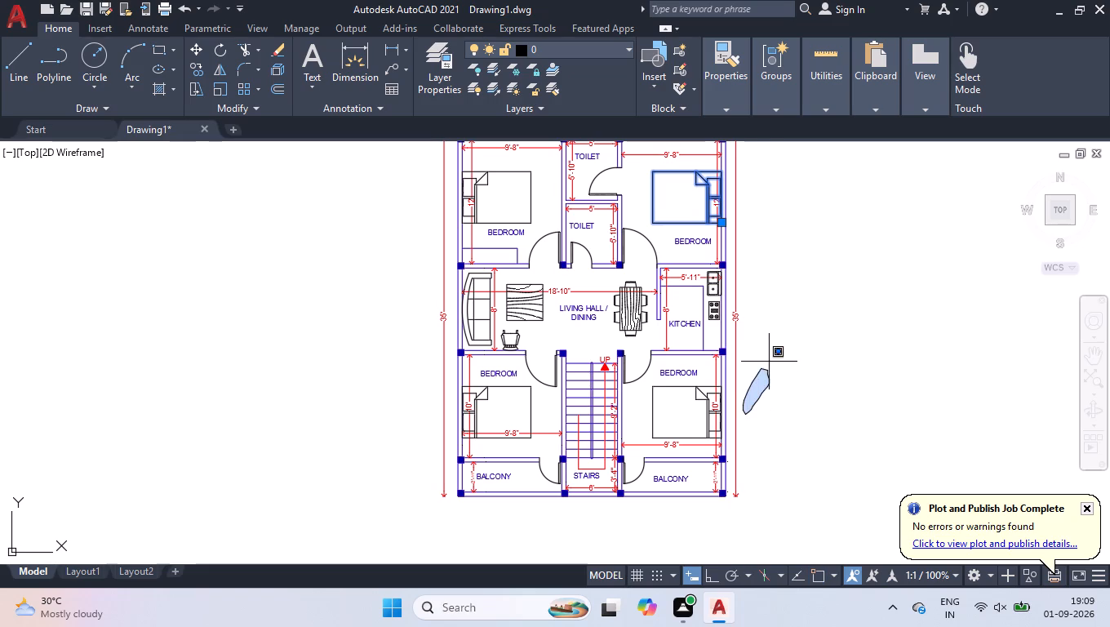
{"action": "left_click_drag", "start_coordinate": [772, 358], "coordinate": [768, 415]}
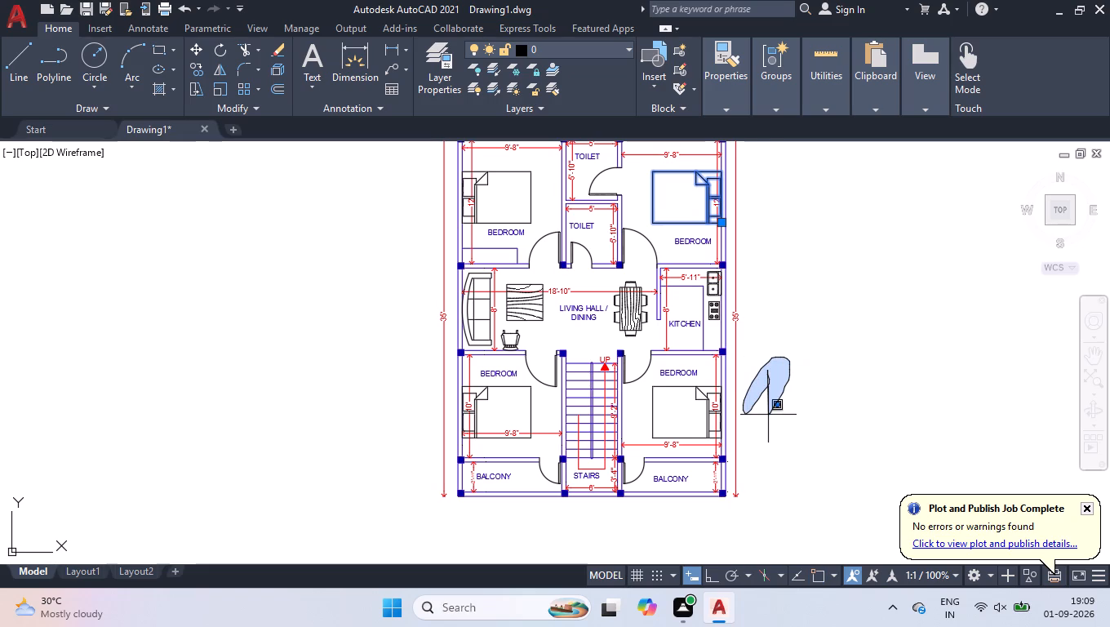
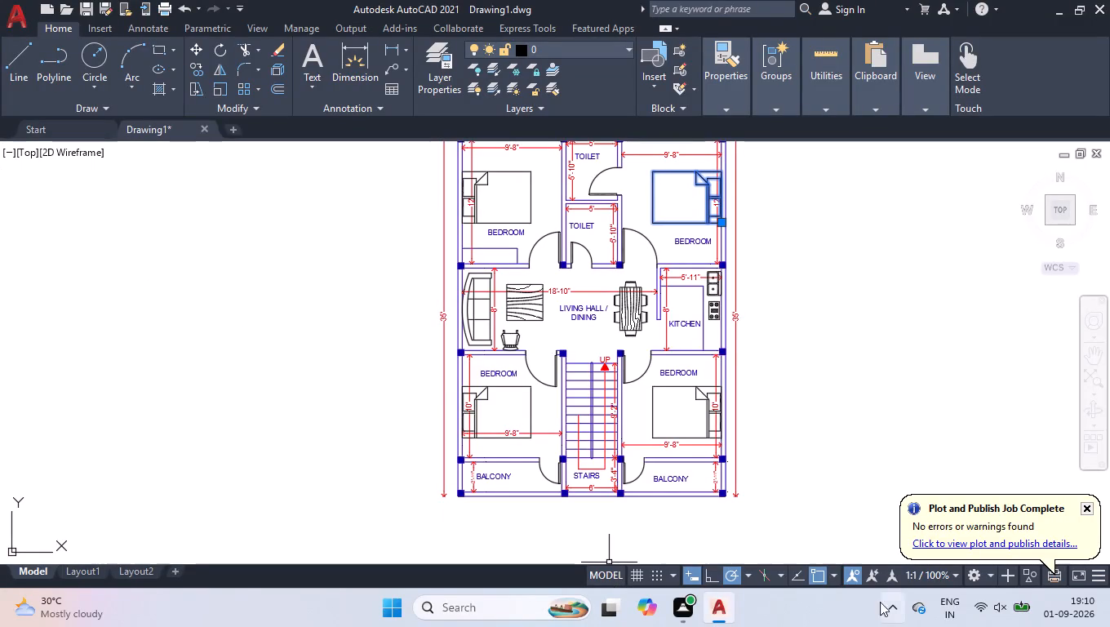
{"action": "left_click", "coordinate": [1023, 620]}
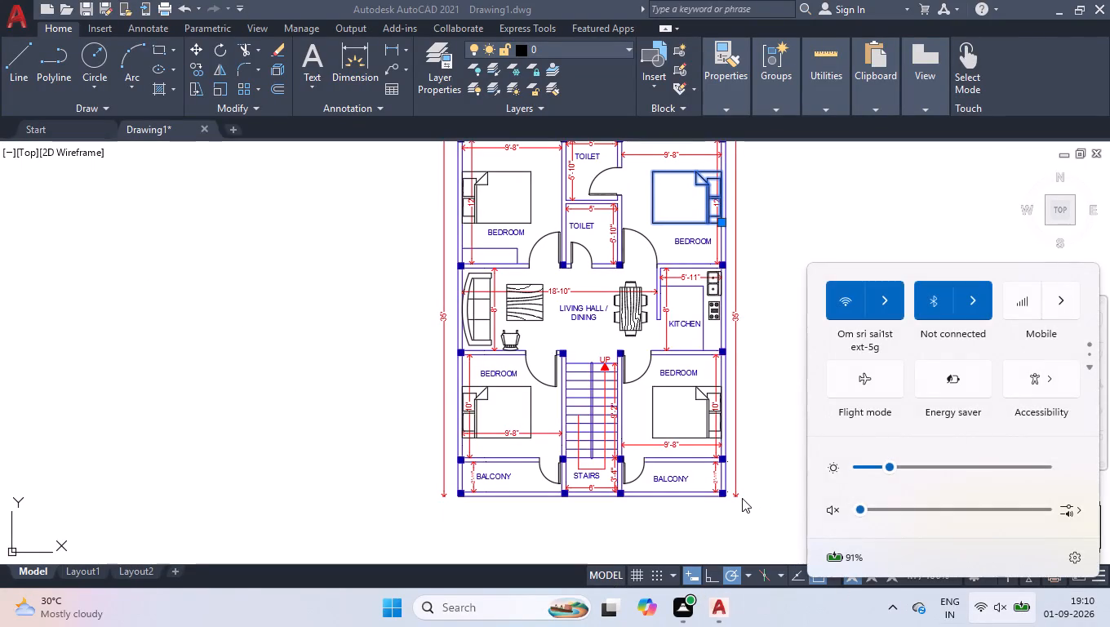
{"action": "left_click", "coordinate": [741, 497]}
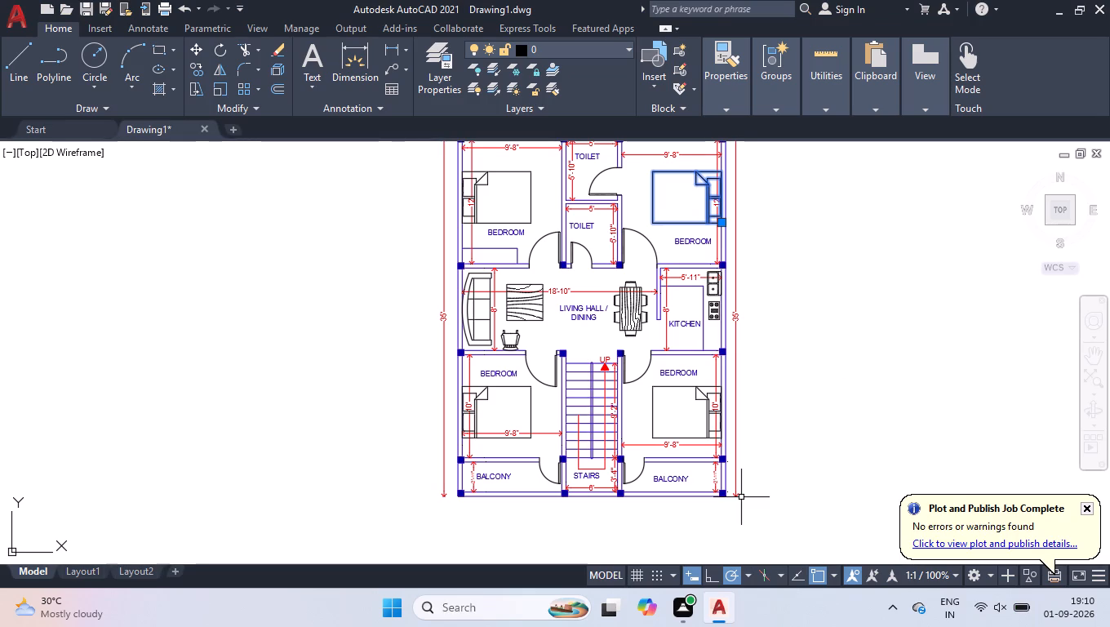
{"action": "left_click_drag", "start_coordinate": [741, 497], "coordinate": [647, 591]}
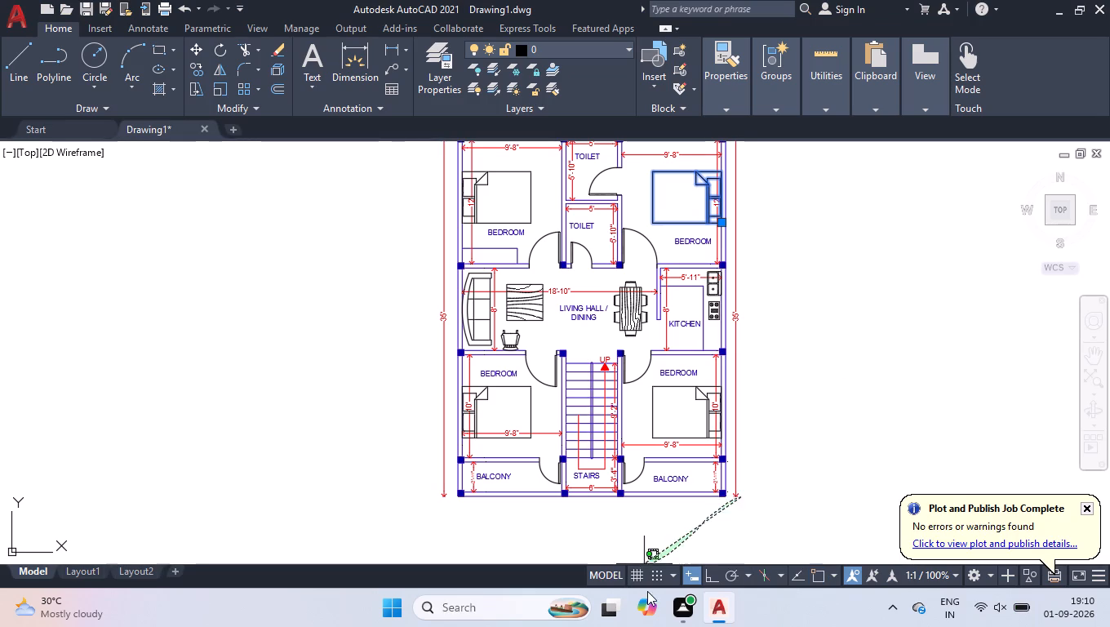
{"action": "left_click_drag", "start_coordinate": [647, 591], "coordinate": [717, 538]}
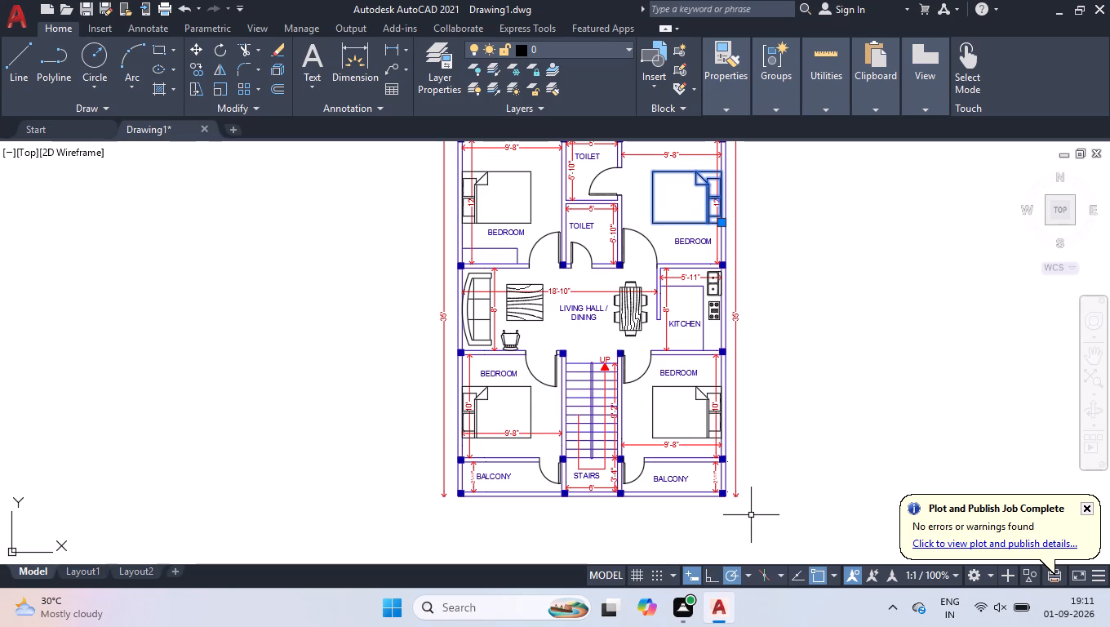
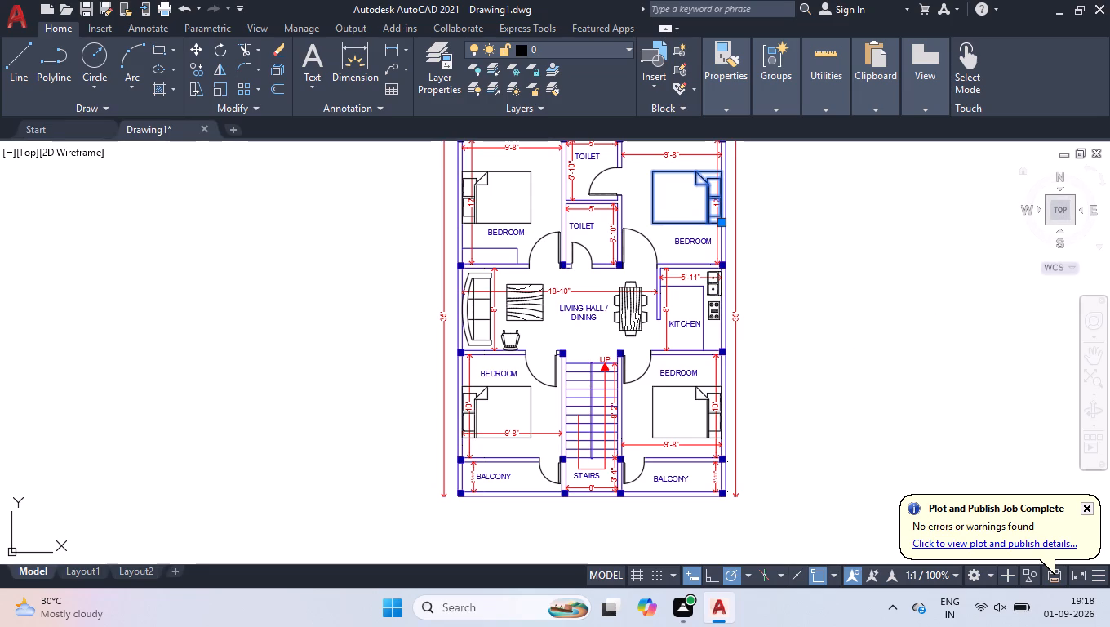
Deselect the bed block in the bedroom above the kitchen so nothing in the floor plan is selected.
{"action": "left_click", "coordinate": [1063, 205]}
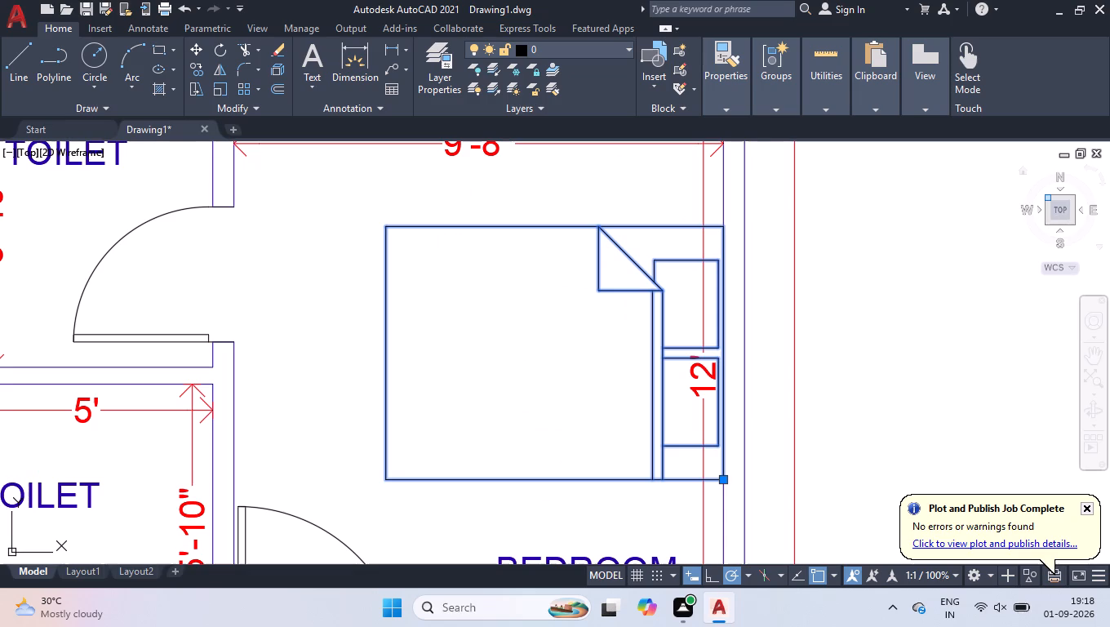
{"action": "right_click", "coordinate": [943, 285]}
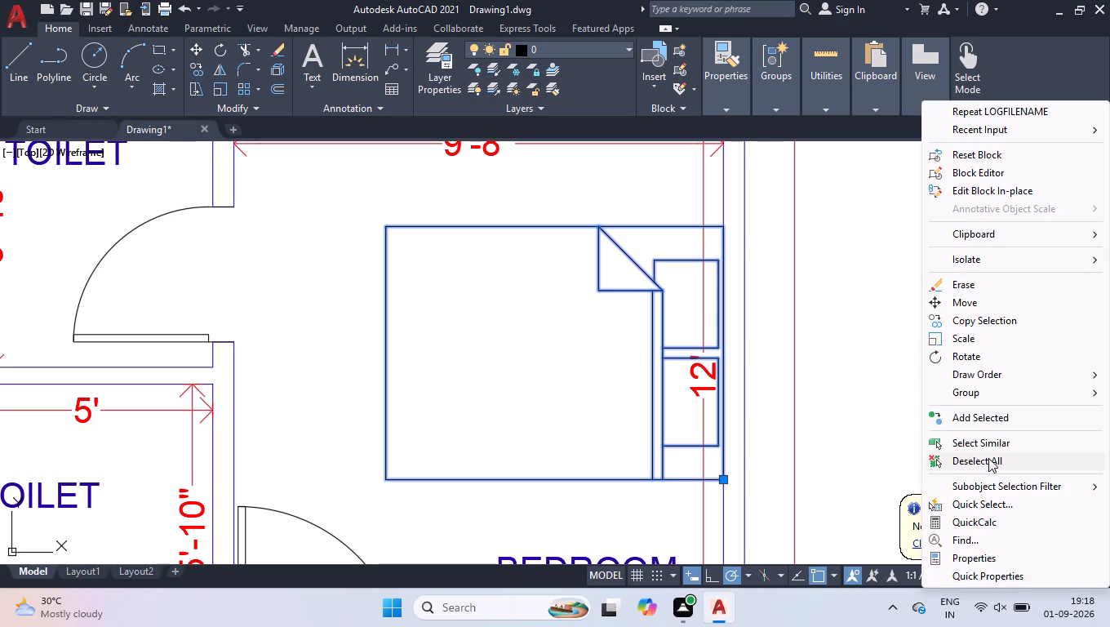
{"action": "left_click", "coordinate": [988, 458]}
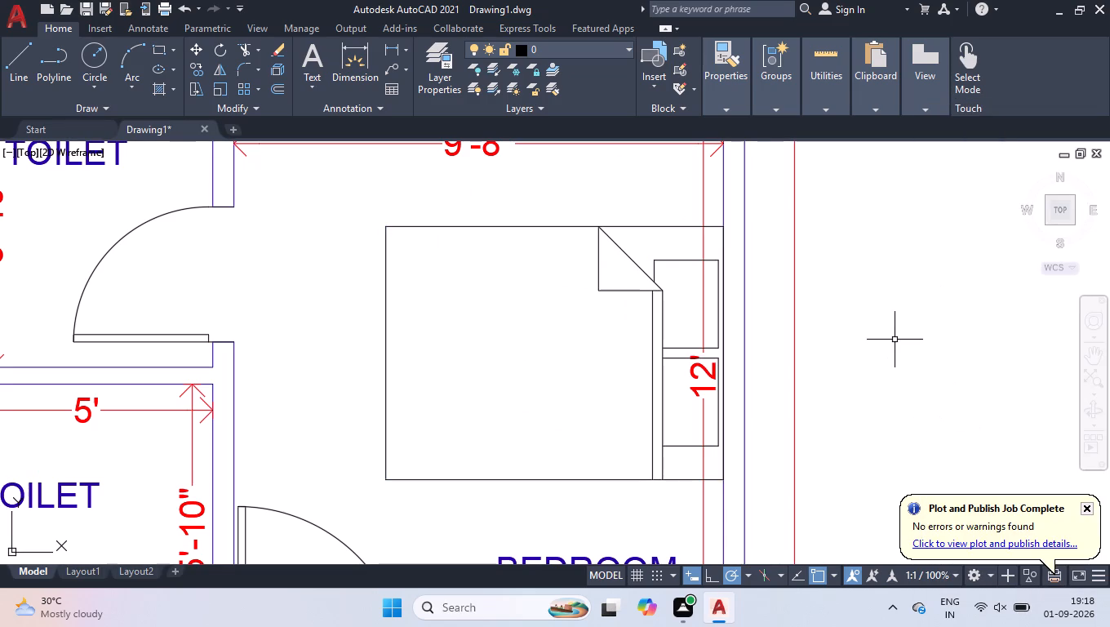
{"action": "left_click", "coordinate": [893, 335]}
{"action": "left_click", "coordinate": [893, 335]}
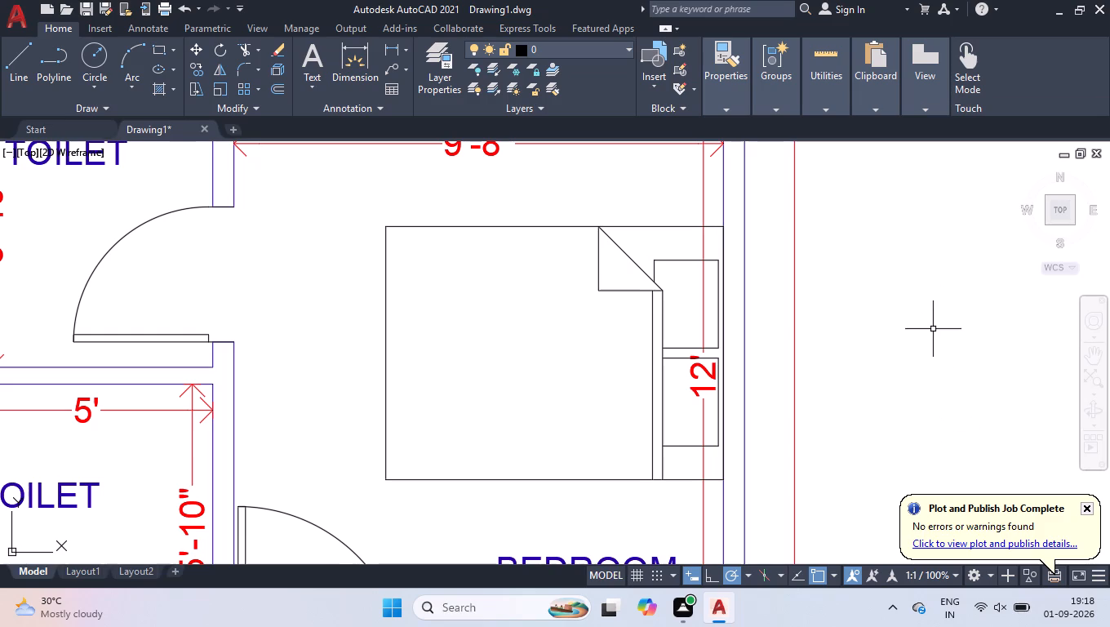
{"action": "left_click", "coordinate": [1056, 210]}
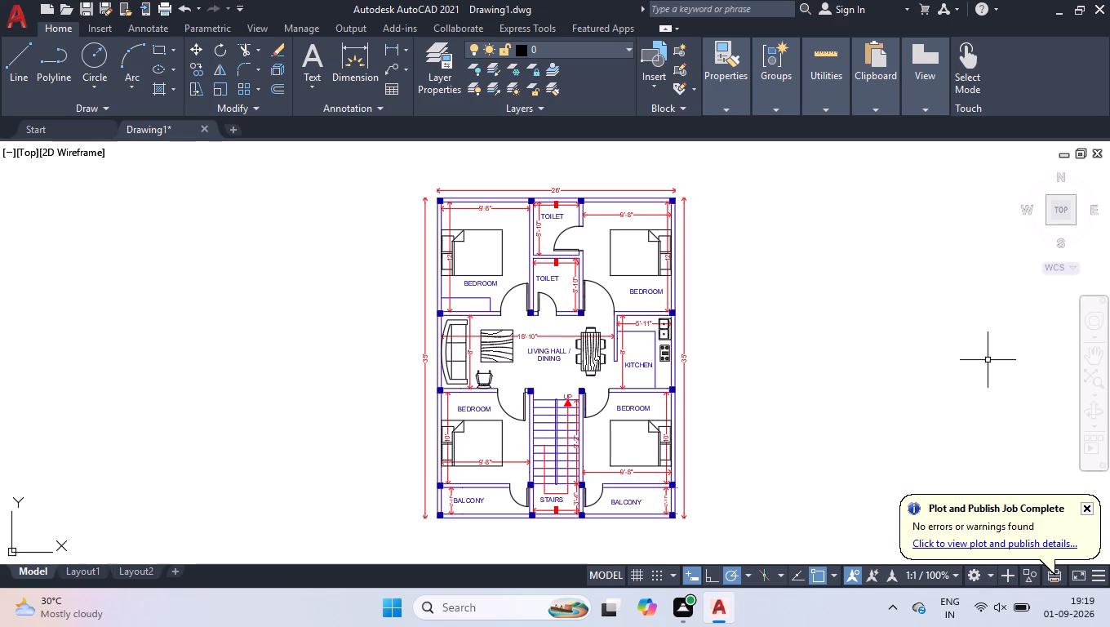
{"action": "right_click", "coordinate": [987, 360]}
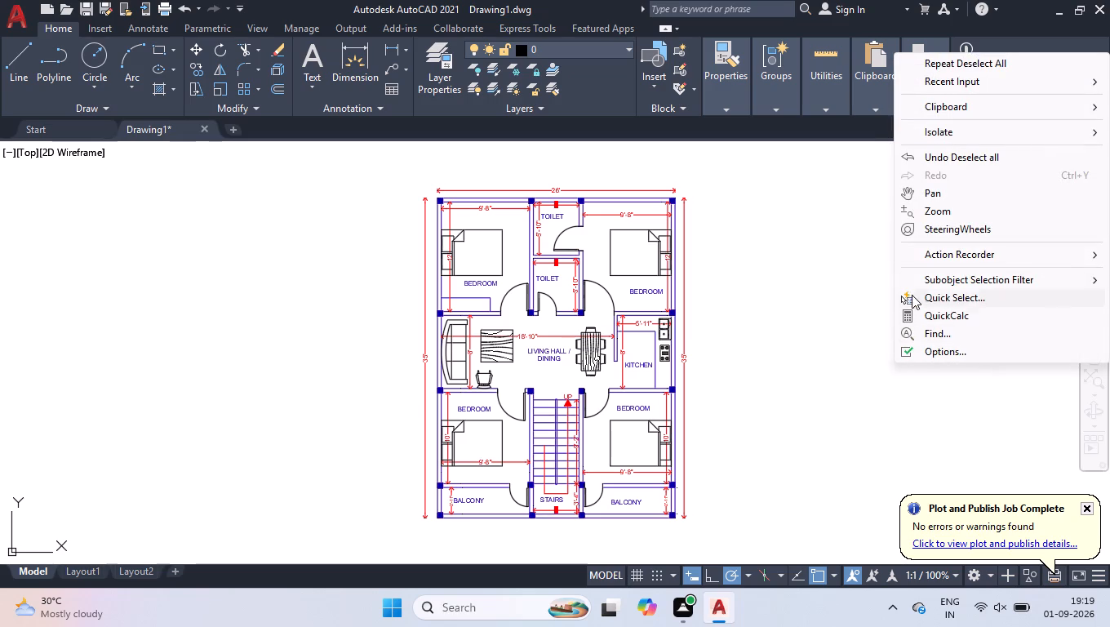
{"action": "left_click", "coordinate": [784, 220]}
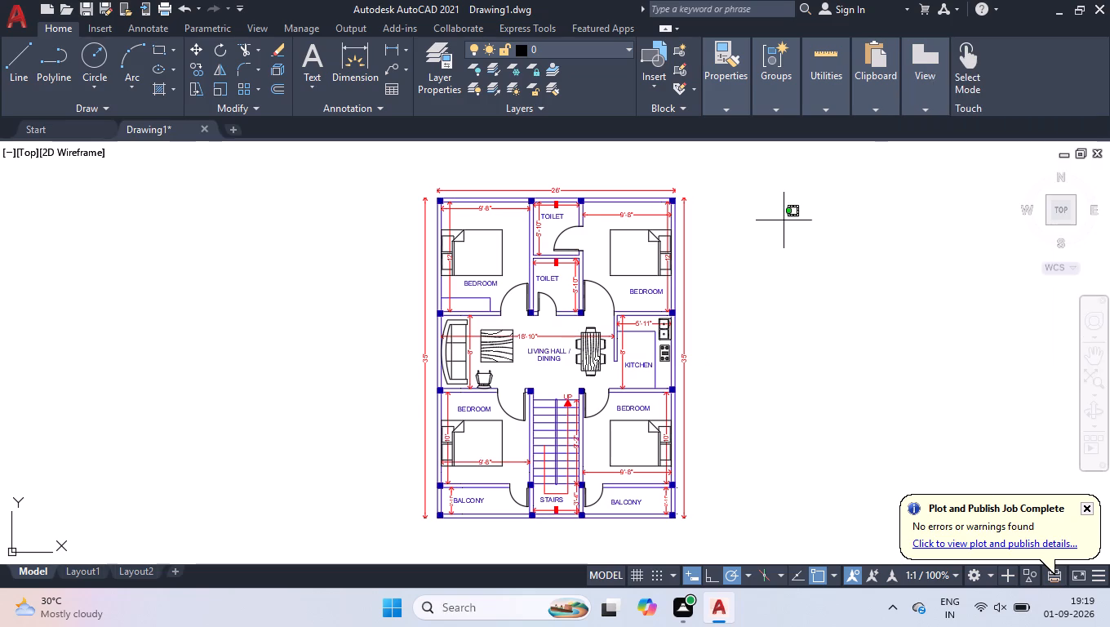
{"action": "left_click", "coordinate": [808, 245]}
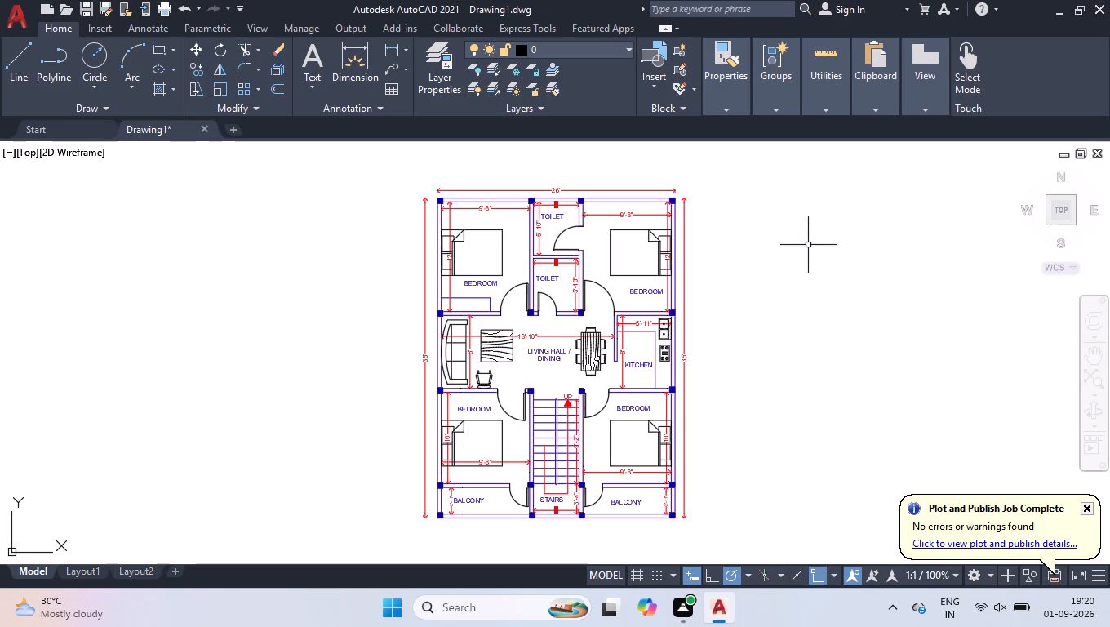
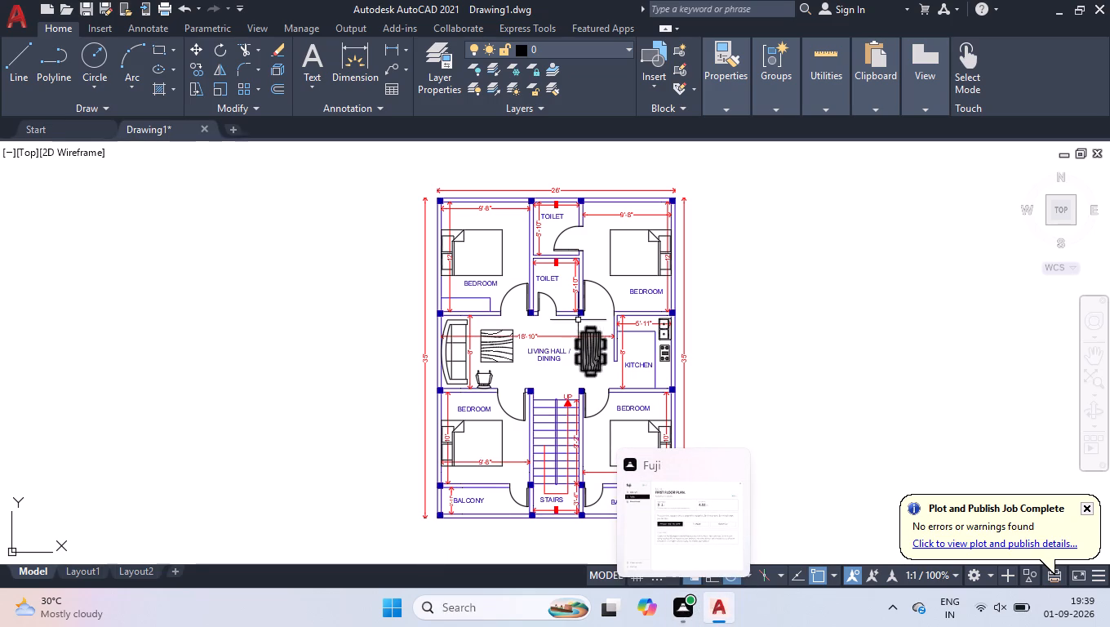
Quit the program from model space, saving the changes to the floor plan drawing under the file name FIRST FLOOR.
{"action": "left_click", "coordinate": [76, 574]}
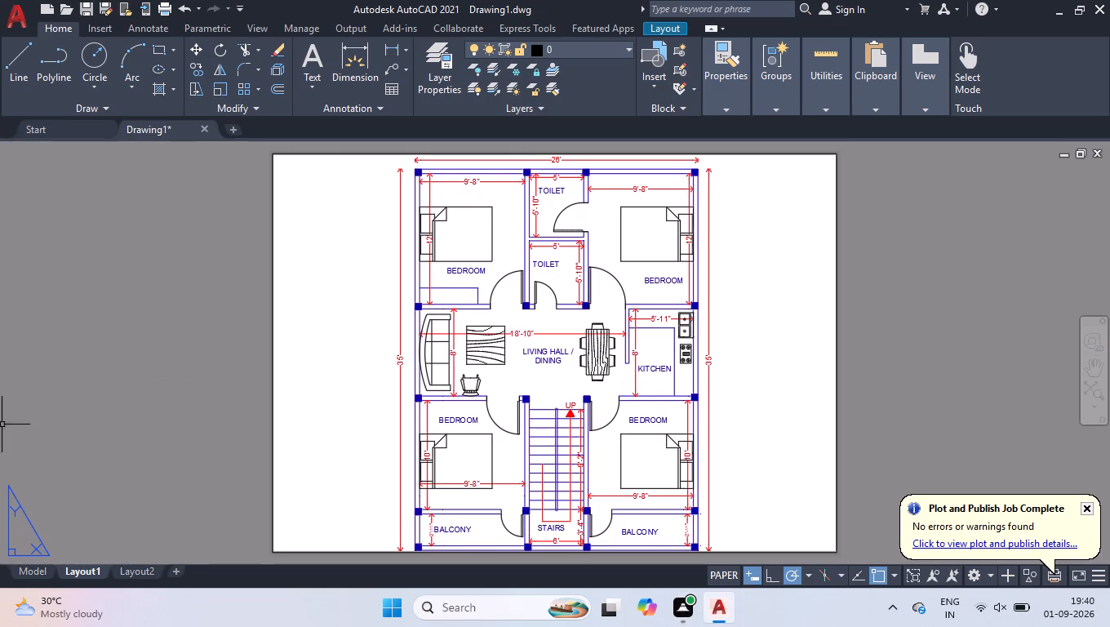
{"action": "left_click", "coordinate": [26, 576]}
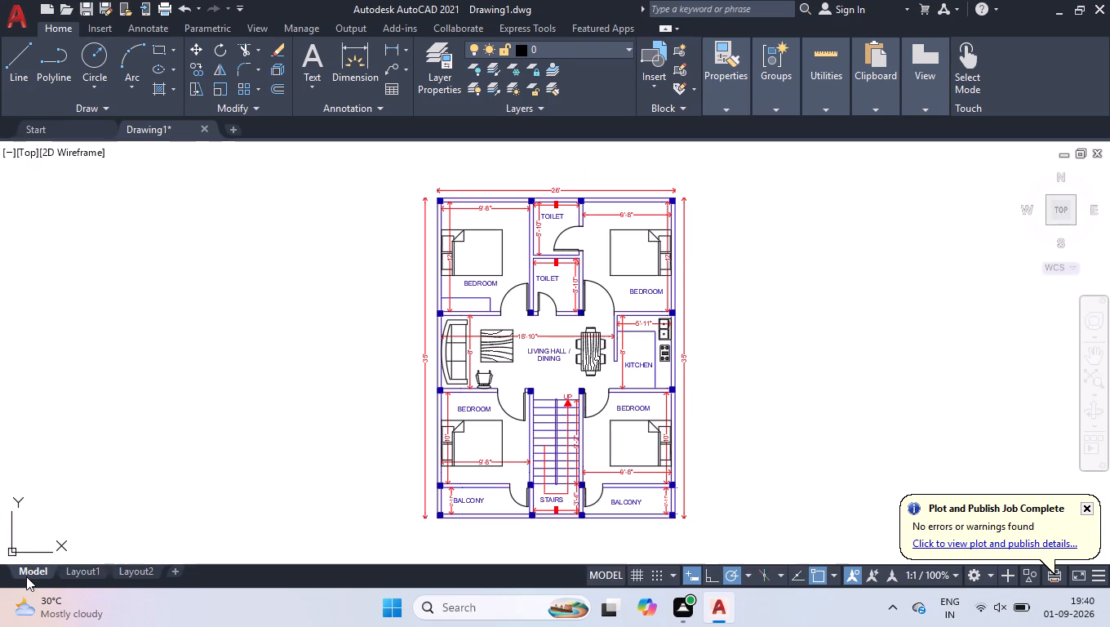
{"action": "key", "text": "ctrl+q"}
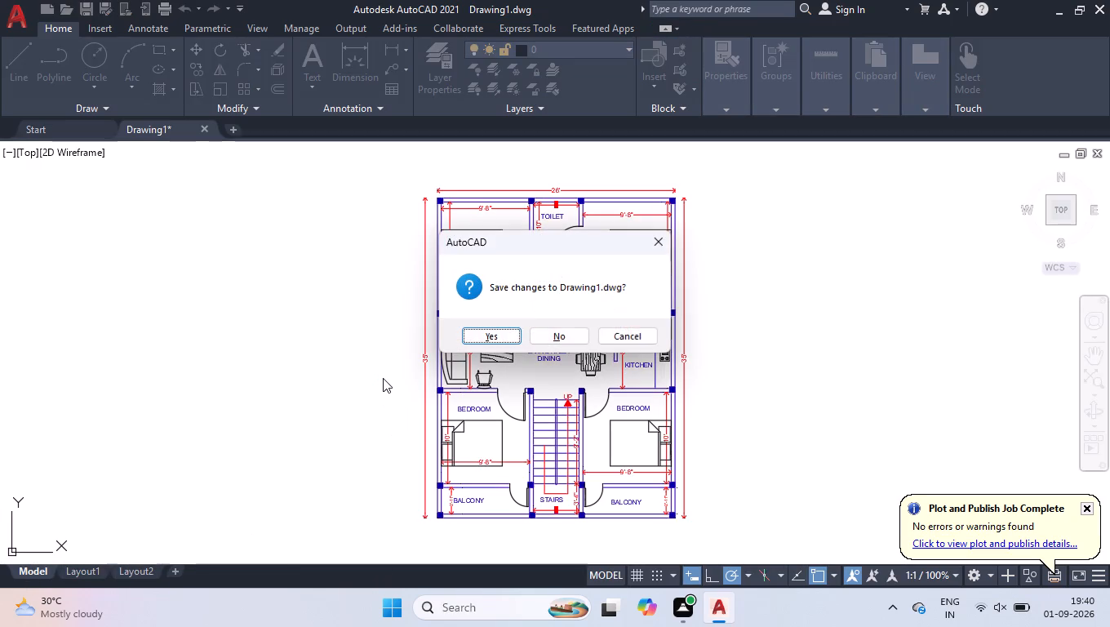
{"action": "key", "text": "Return"}
{"action": "type", "text": "FIRST FLOOR"}
{"action": "key", "text": "Return"}
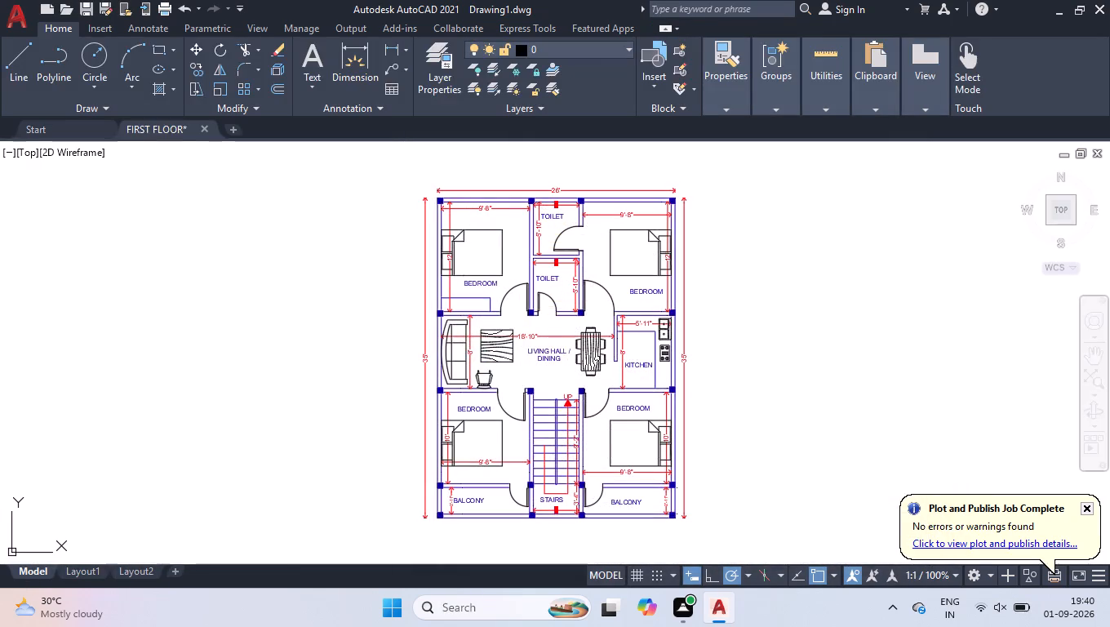